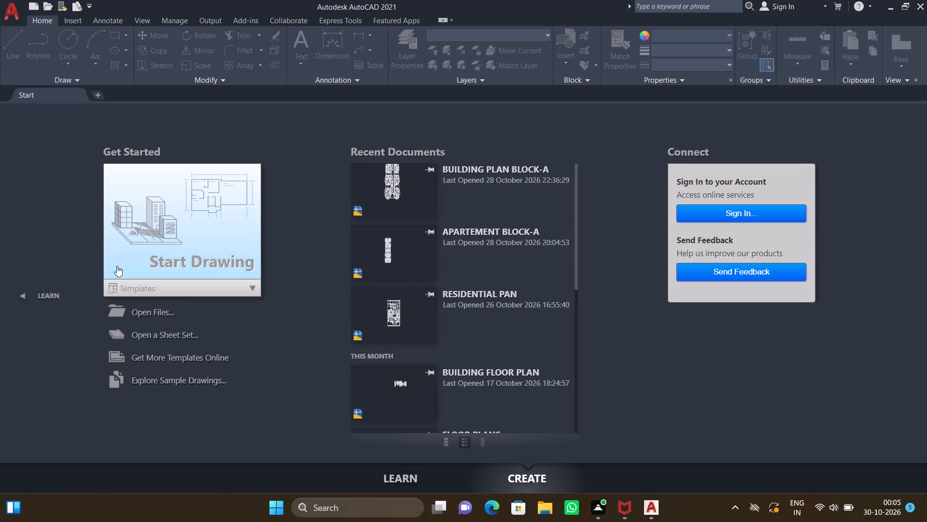
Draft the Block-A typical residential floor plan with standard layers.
Start a new blank drawing.
left_click(177, 240)
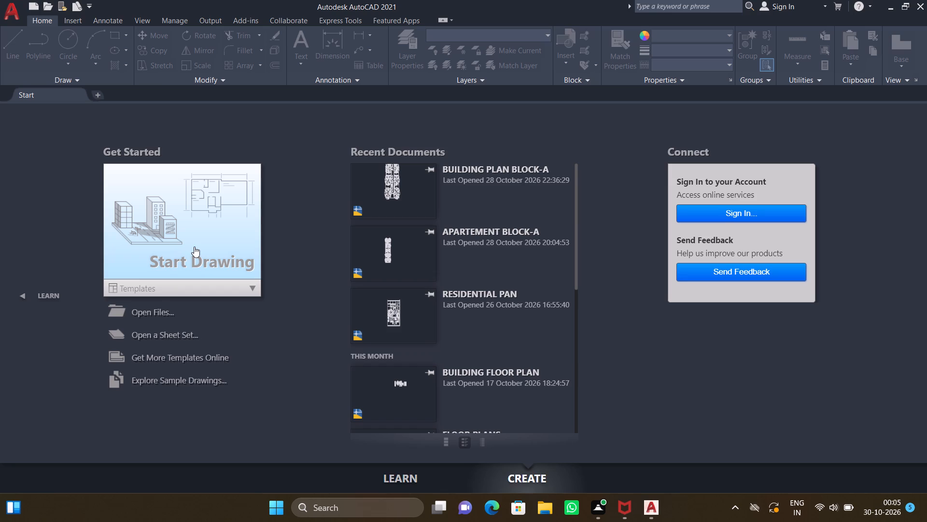
left_click(194, 246)
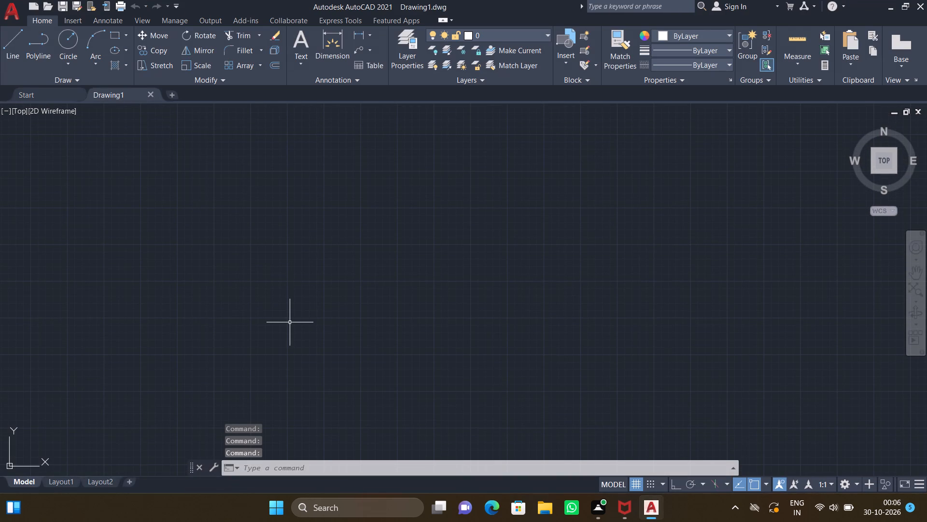
Configure the drawing units to Engineering length with 0'-0.0" precision and an insertion scale in inches.
type("UN")
key("Return")
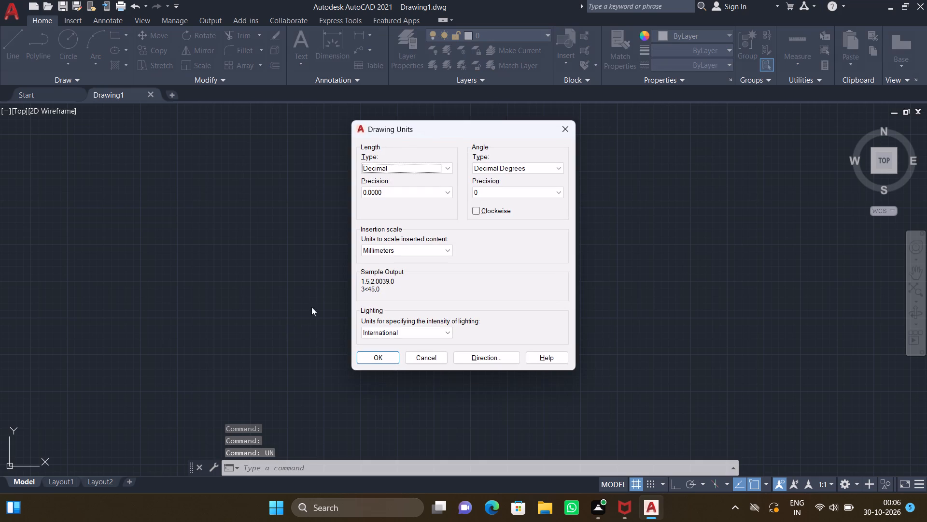
left_click(414, 168)
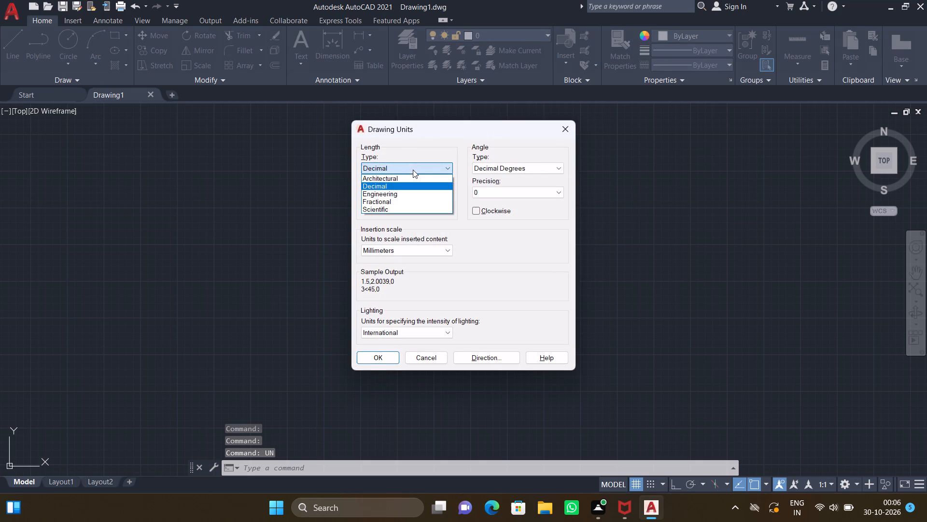
left_click(393, 193)
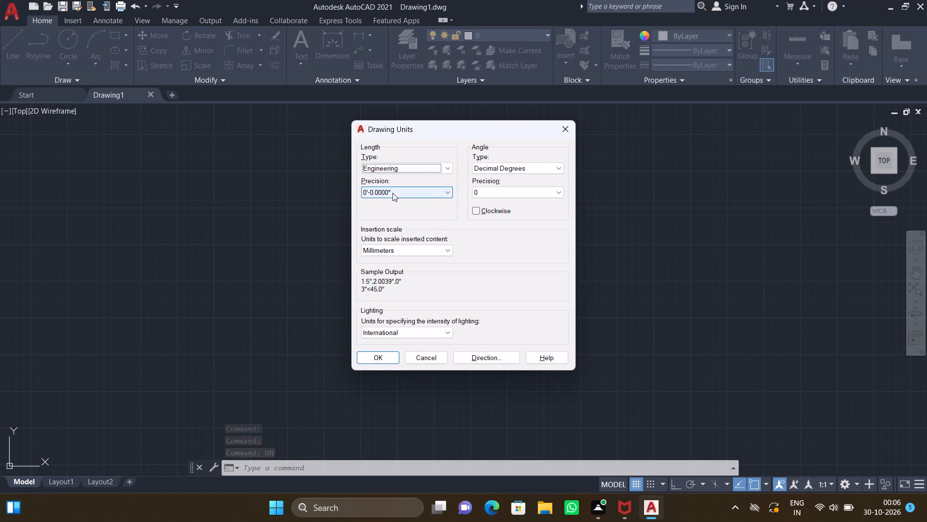
left_click(393, 193)
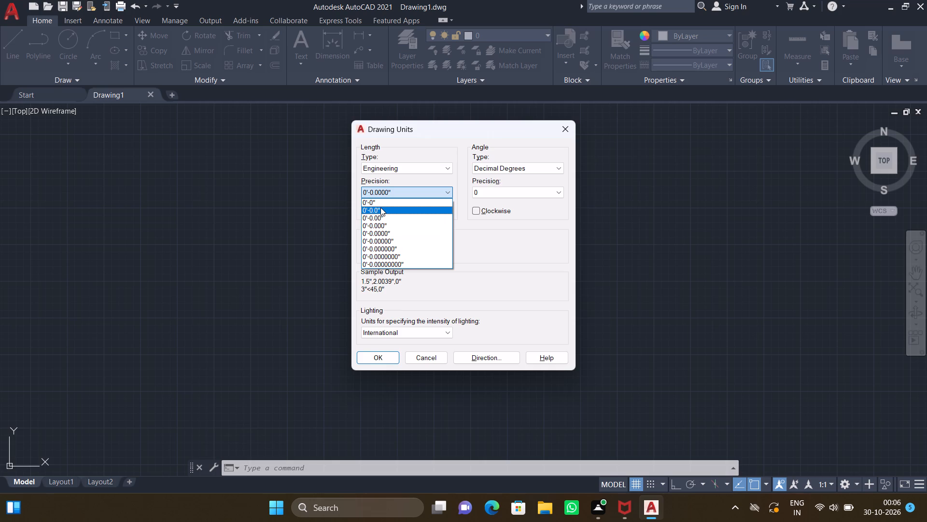
left_click(380, 207)
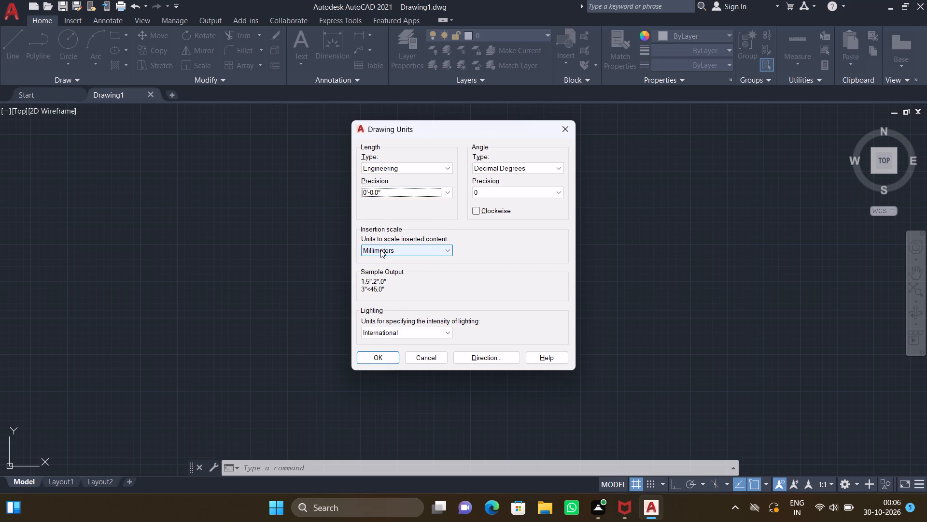
left_click(380, 249)
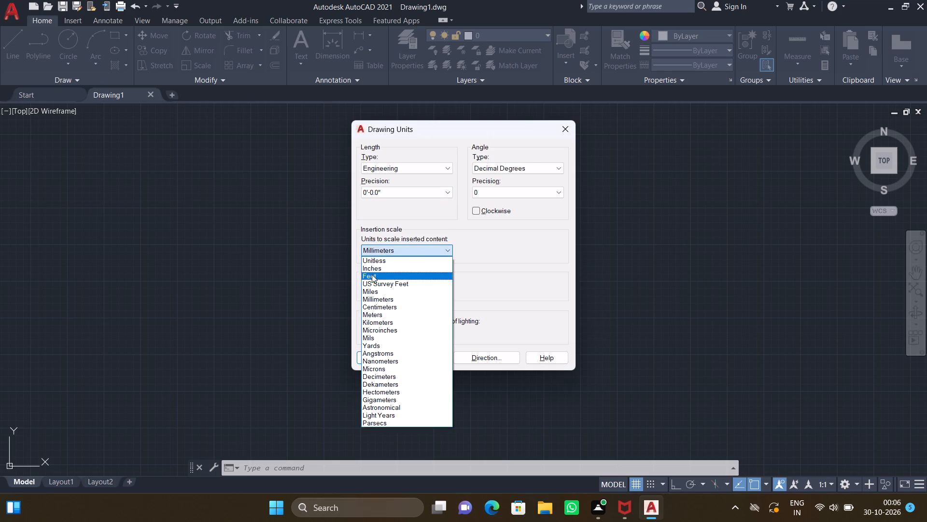
left_click(374, 267)
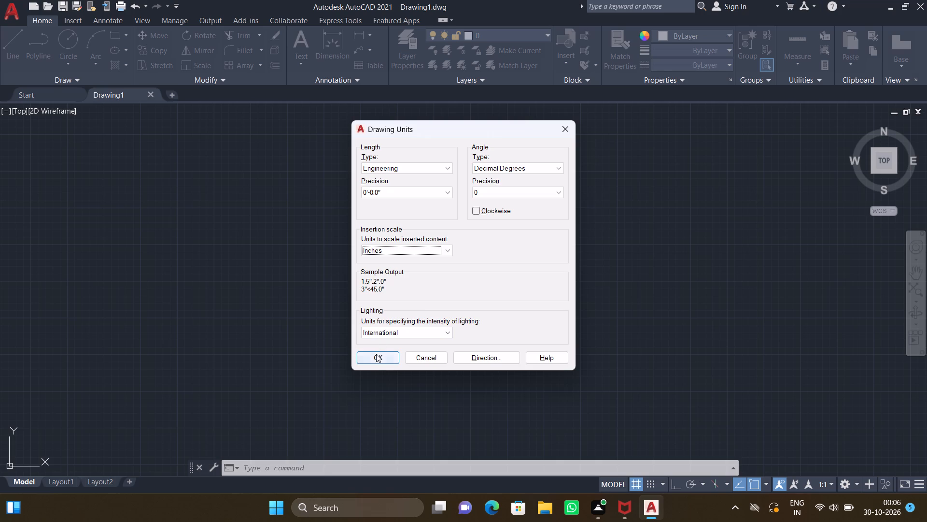
left_click(377, 359)
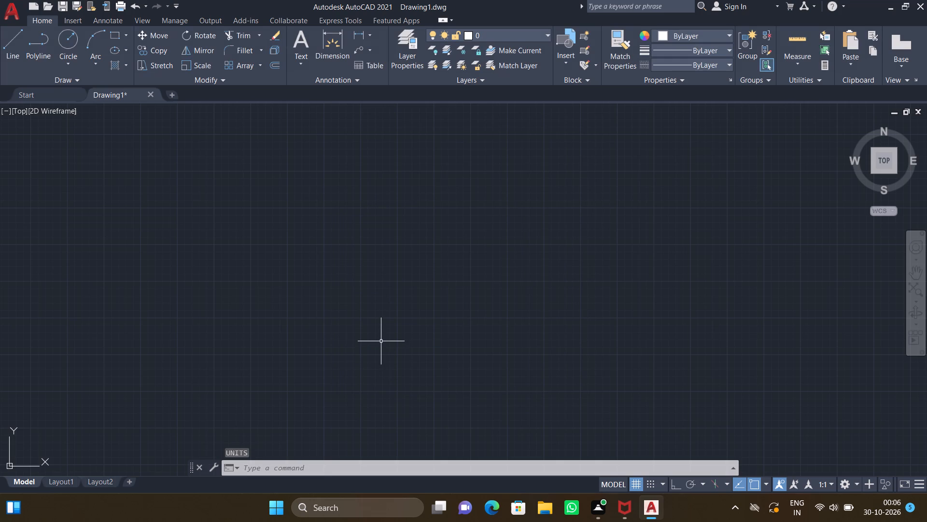
Modify the ISO-25 dimension style to Engineering primary units with 0'-0.0" precision and set the style current.
key("d")
key("Return")
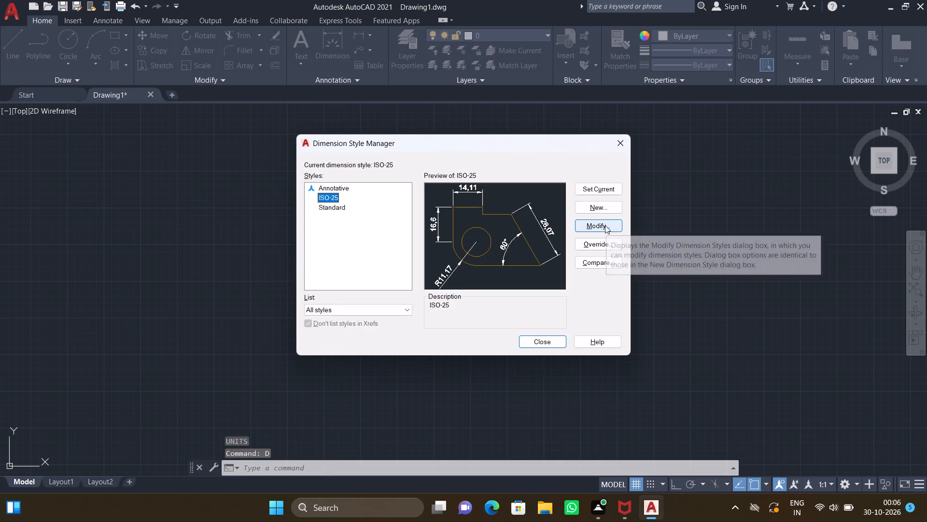
left_click(605, 225)
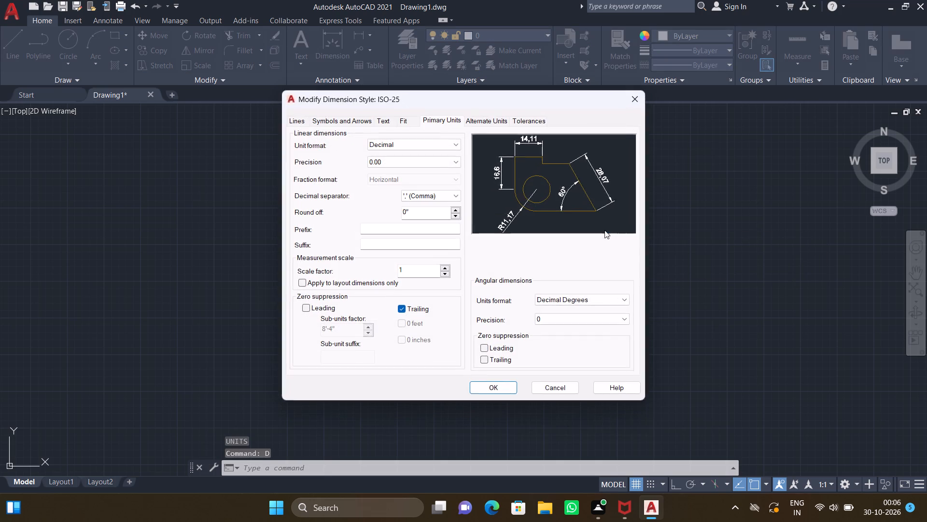
left_click(401, 144)
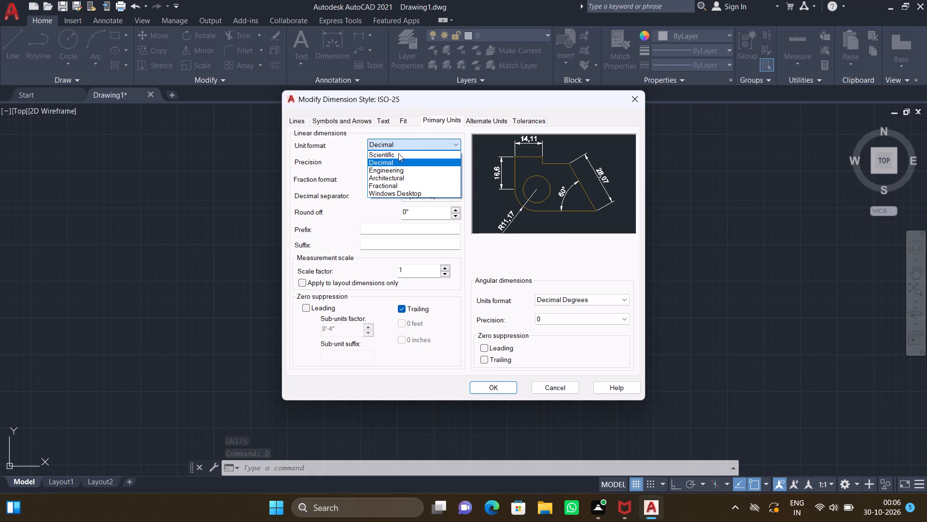
left_click(394, 169)
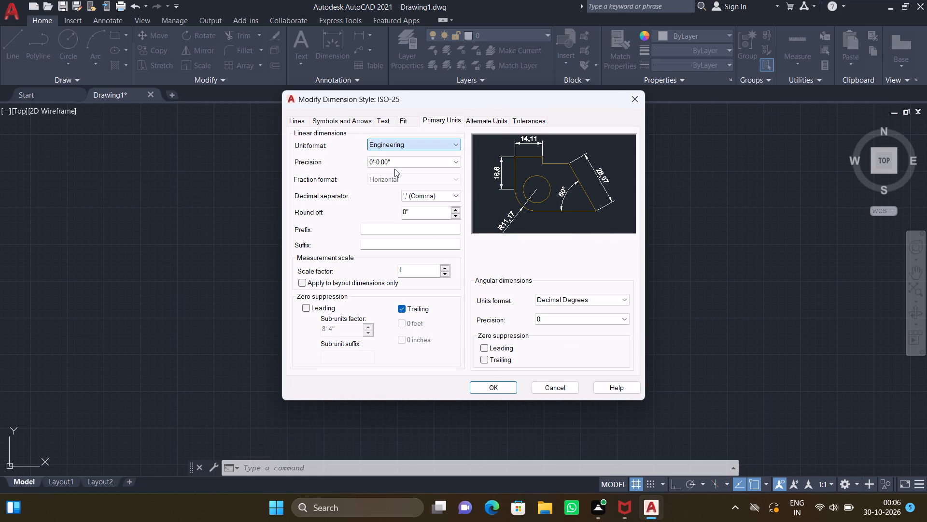
left_click(393, 161)
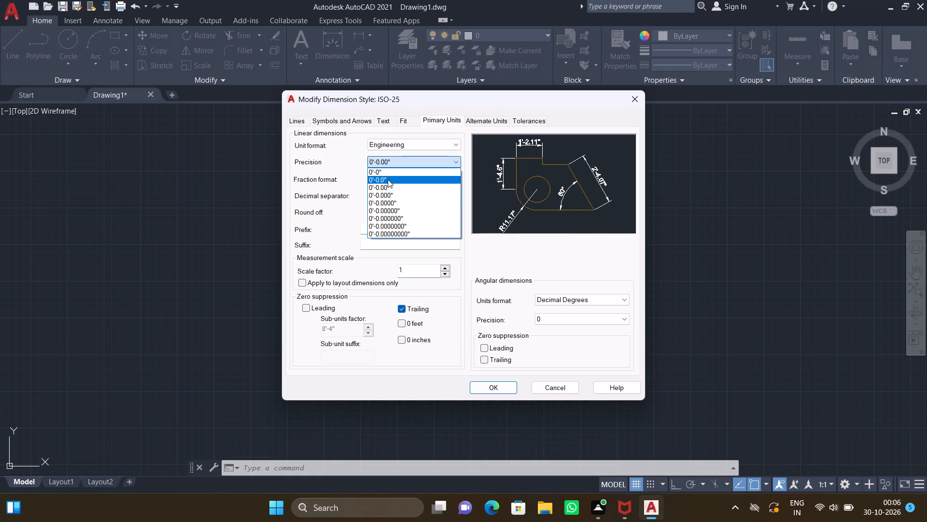
left_click(388, 179)
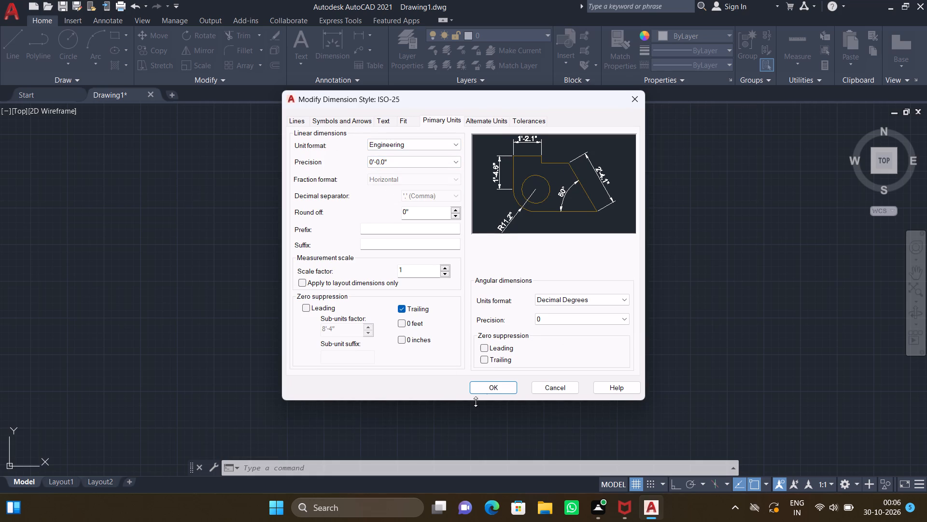
left_click(489, 386)
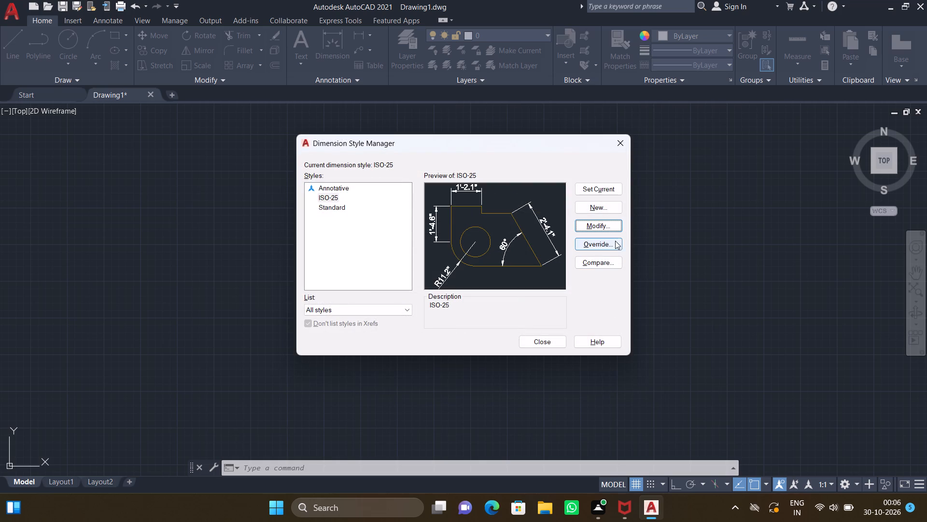
left_click(601, 189)
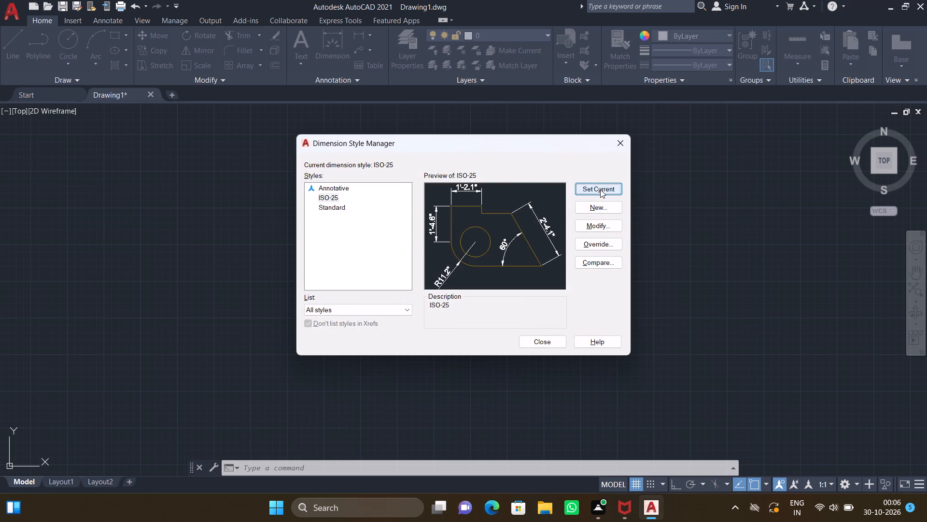
left_click(600, 189)
left_click(546, 345)
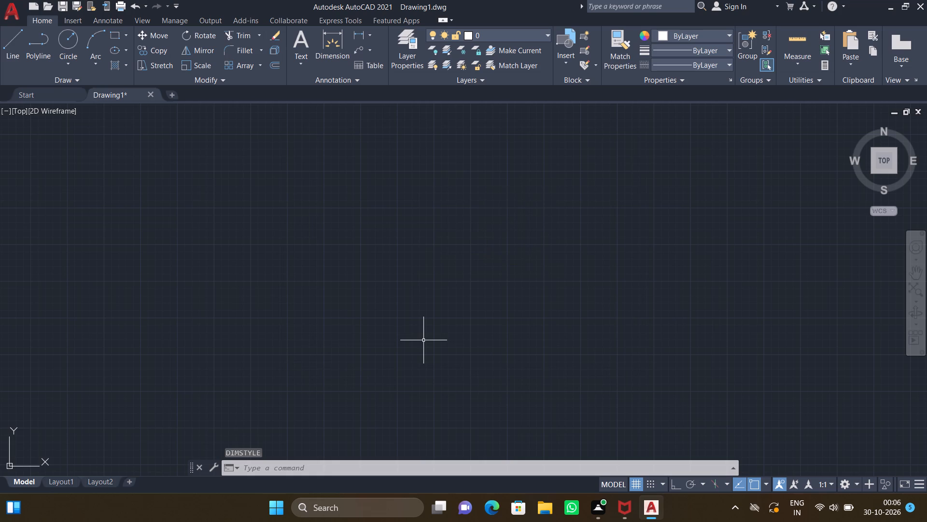
Turn on Ortho mode.
key("F8")
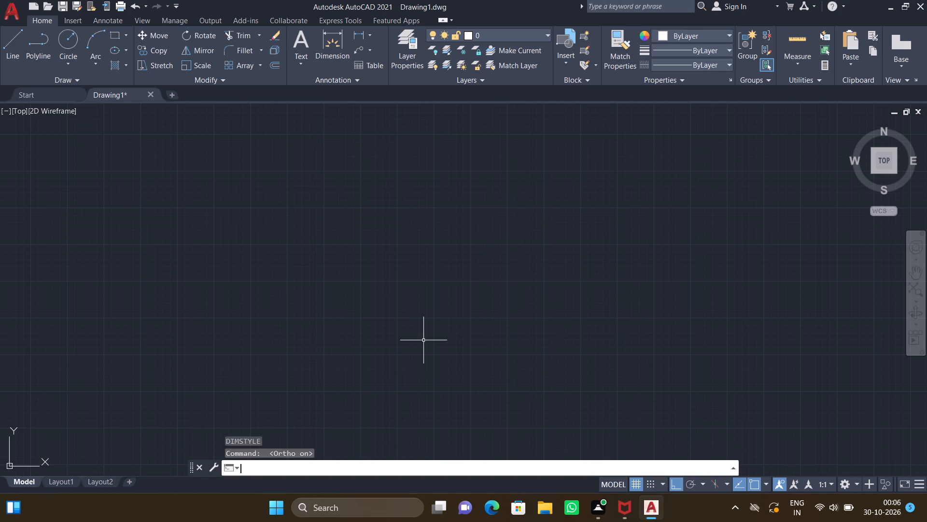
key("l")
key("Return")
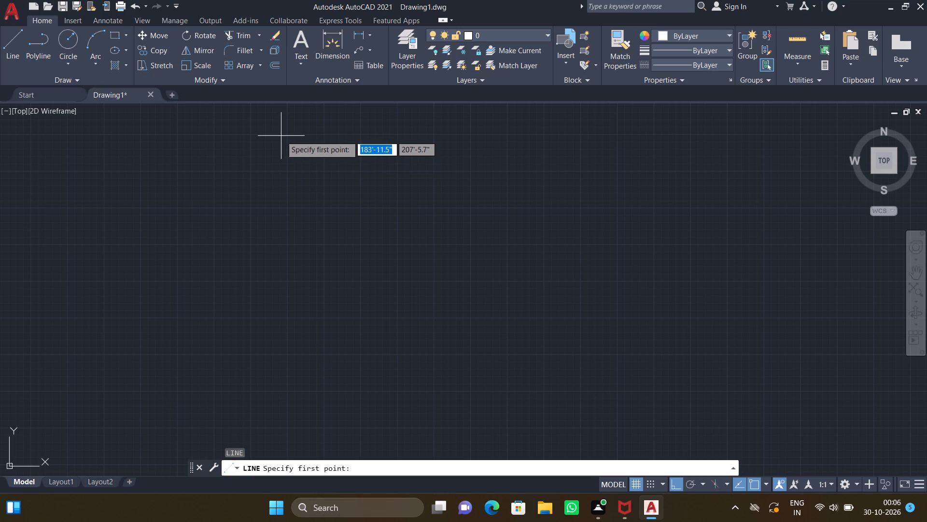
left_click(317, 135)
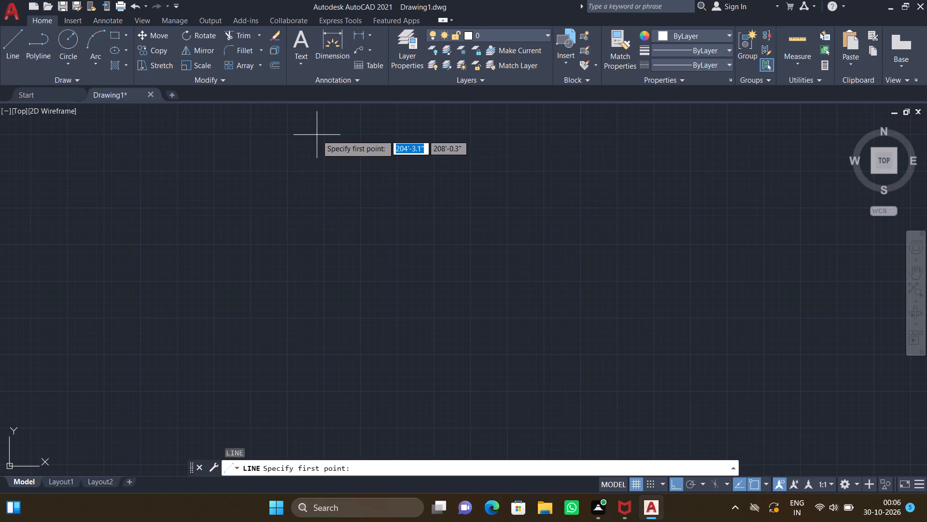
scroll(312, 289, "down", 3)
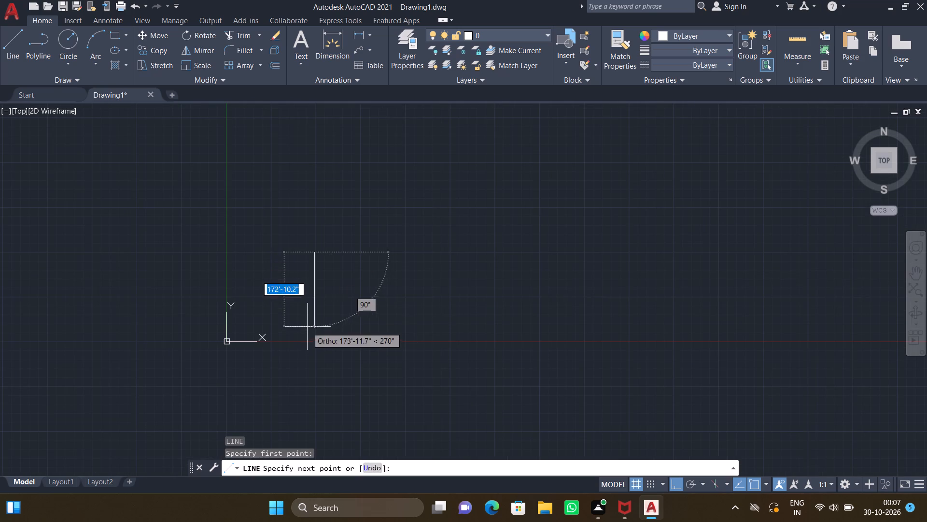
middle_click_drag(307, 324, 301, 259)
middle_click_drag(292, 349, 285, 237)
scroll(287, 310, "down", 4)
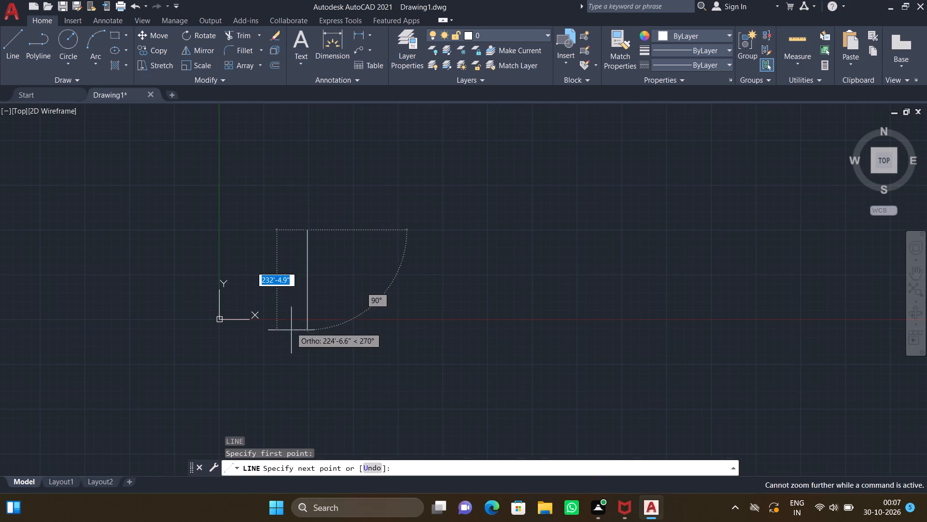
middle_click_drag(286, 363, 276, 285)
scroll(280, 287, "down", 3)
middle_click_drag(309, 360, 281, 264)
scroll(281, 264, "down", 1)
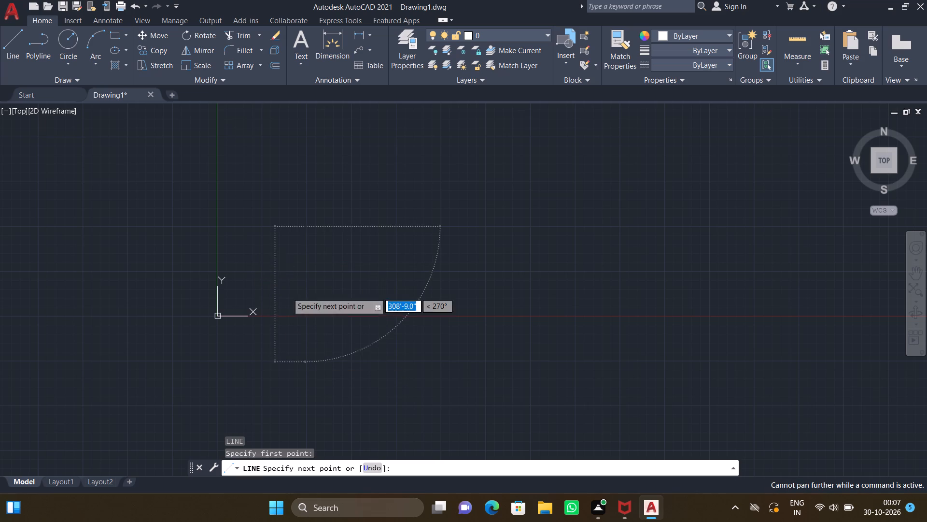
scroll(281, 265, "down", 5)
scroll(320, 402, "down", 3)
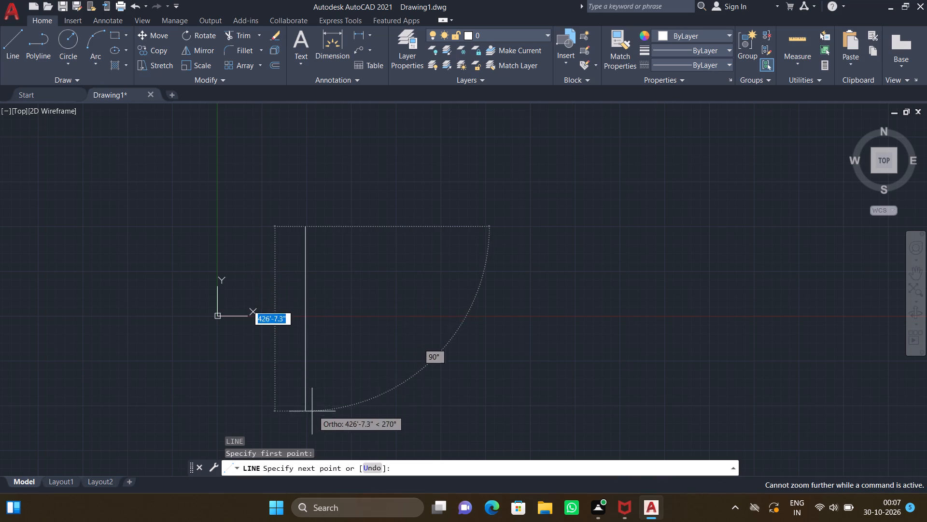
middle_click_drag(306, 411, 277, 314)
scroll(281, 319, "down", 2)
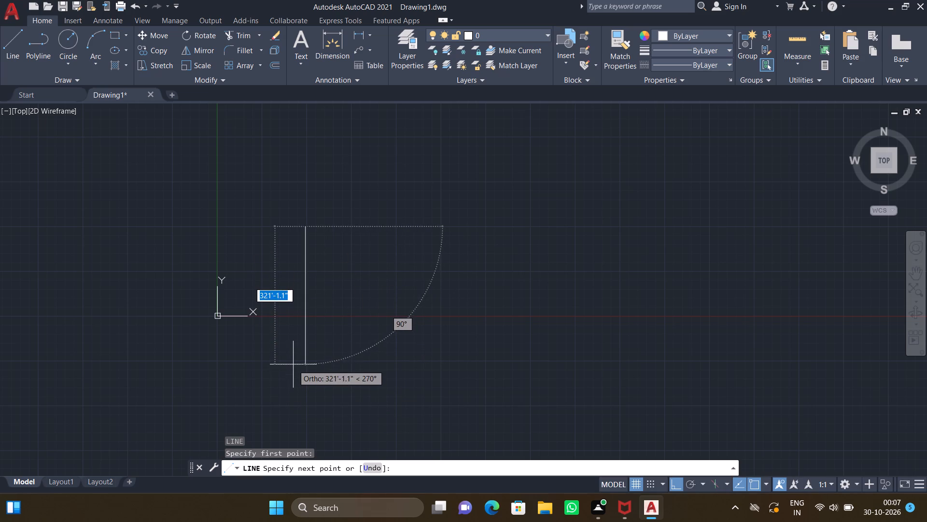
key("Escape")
Draw a vertical line about 716' long, starting above the X axis and crossing it, in the area of positive X.
key("l")
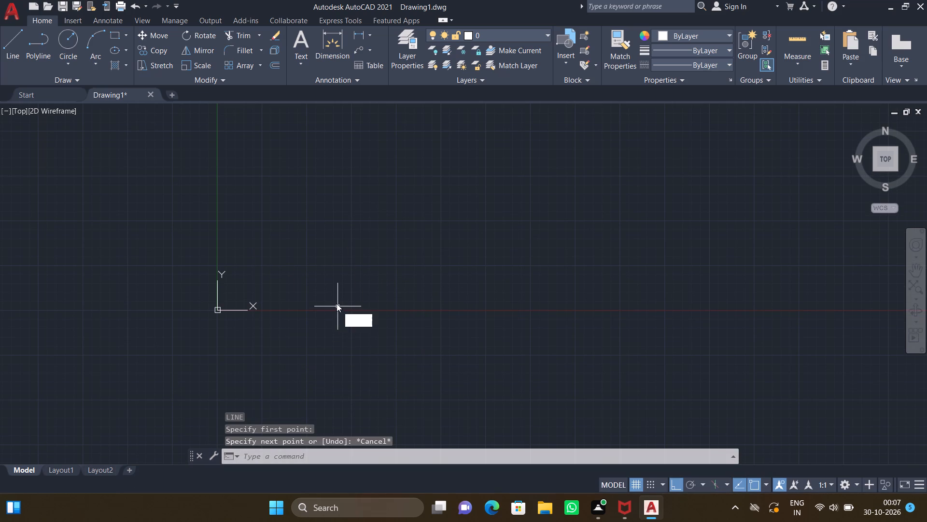
key("Return")
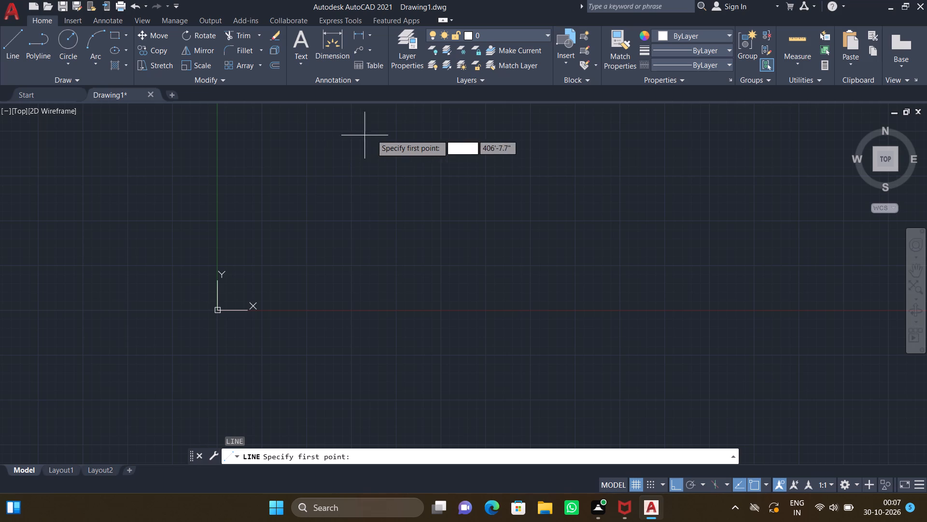
left_click_drag(391, 132, 391, 139)
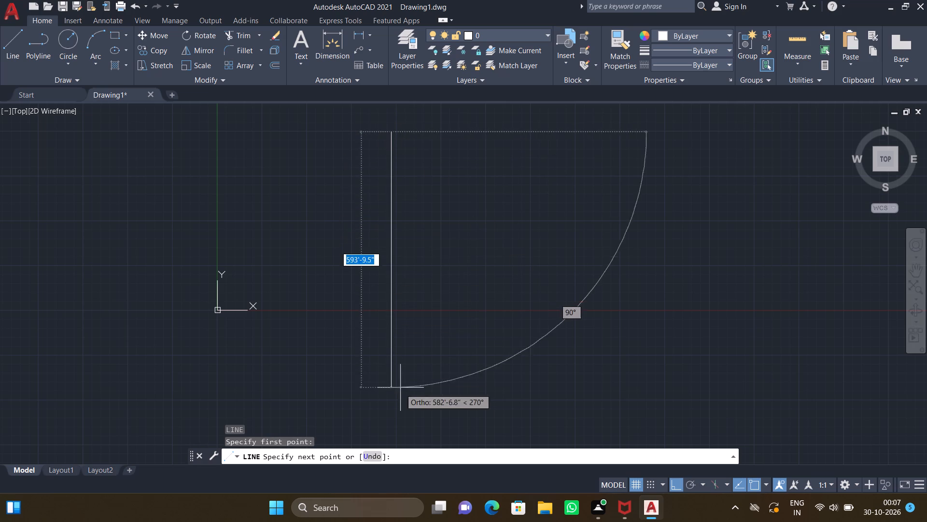
left_click(389, 440)
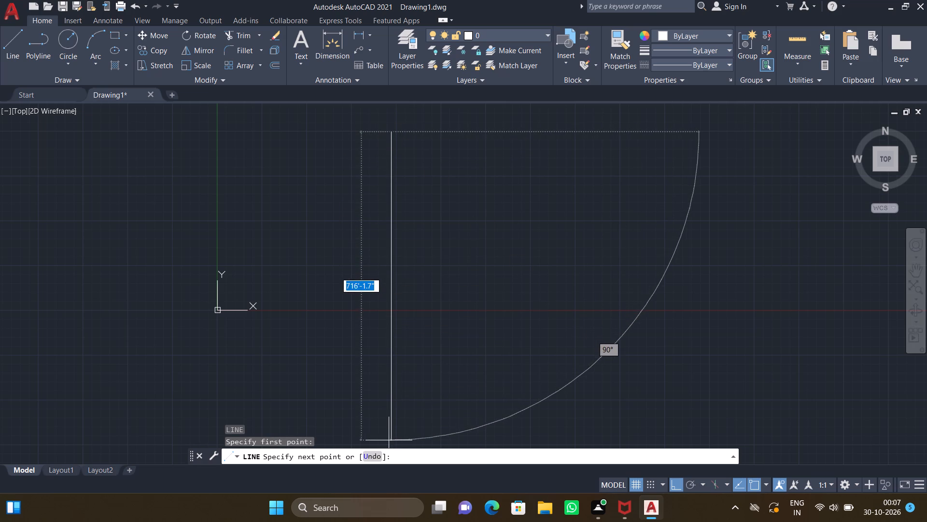
key("Return")
middle_click_drag(435, 282, 434, 282)
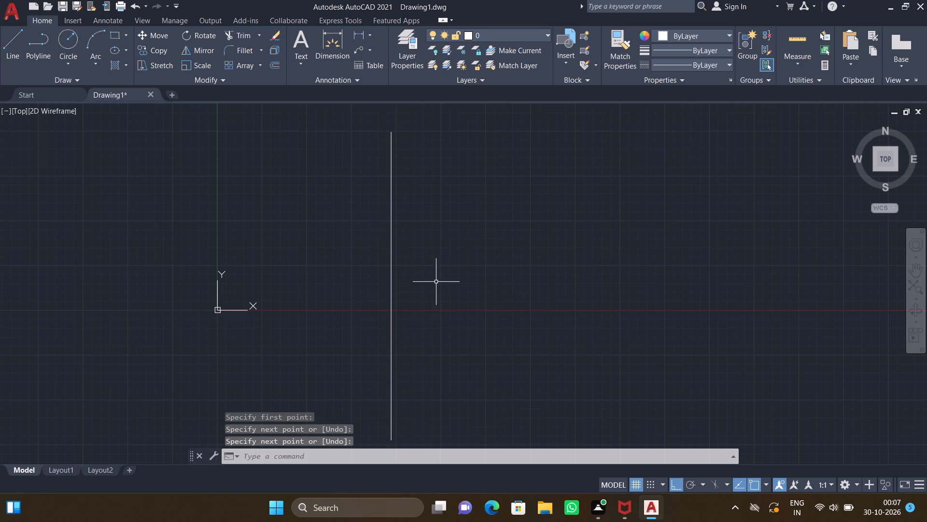
middle_click_drag(434, 282, 254, 280)
scroll(269, 269, "down", 1)
scroll(232, 190, "up", 4)
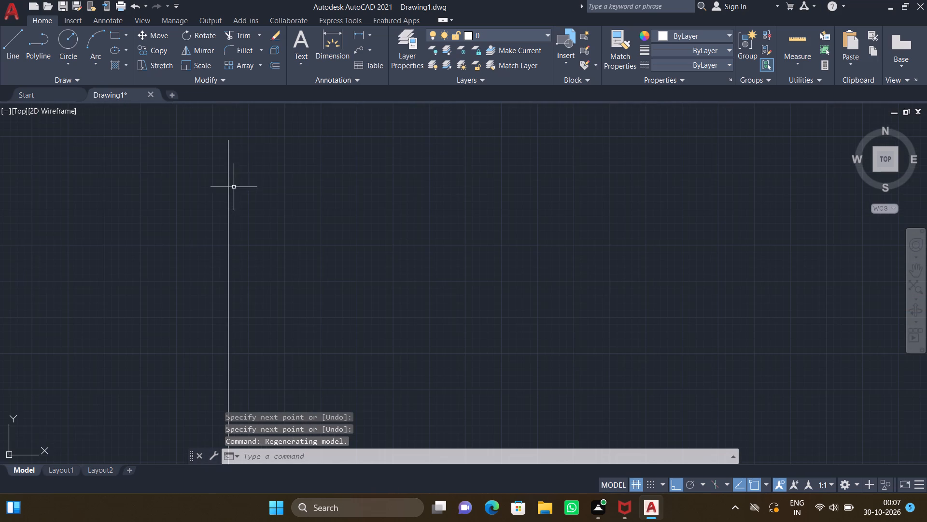
Draw a horizontal line about 250' long from the upper endpoint of the vertical line, running in the positive X direction.
key("l")
key("Return")
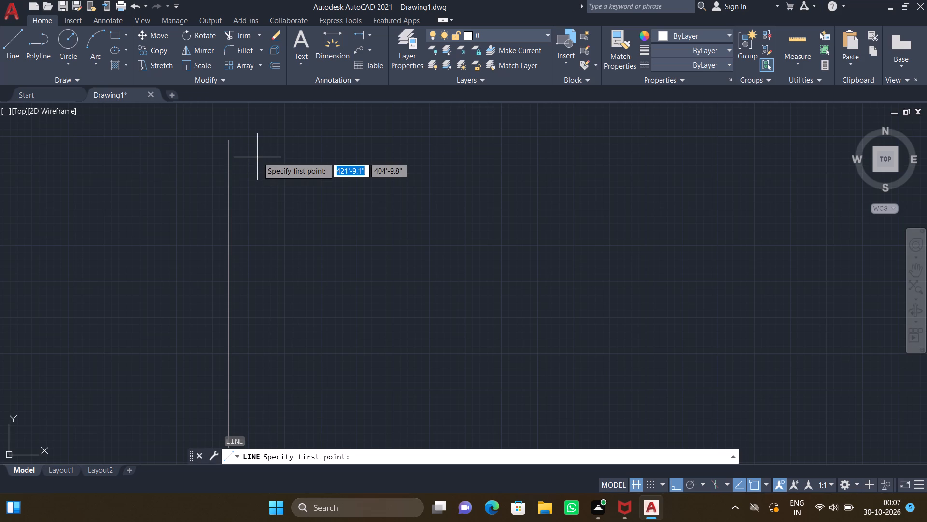
left_click(228, 138)
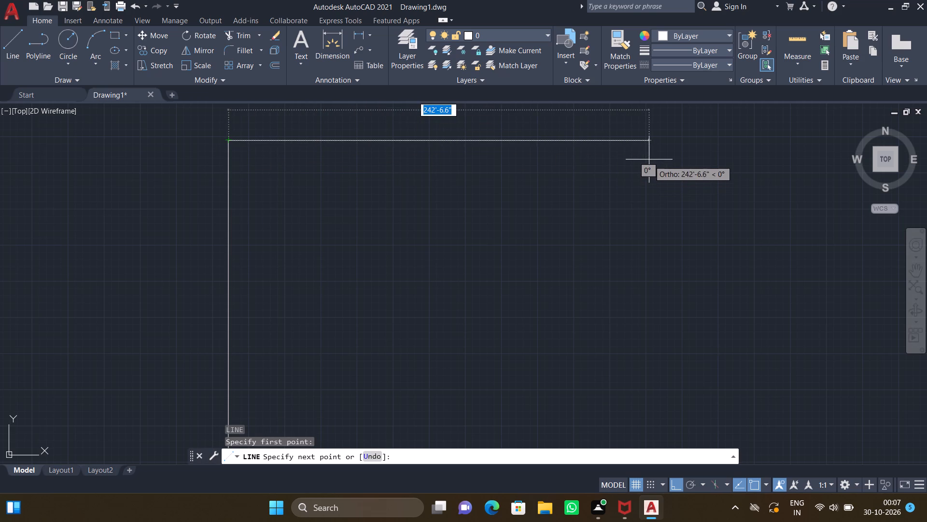
left_click(670, 148)
key("Return")
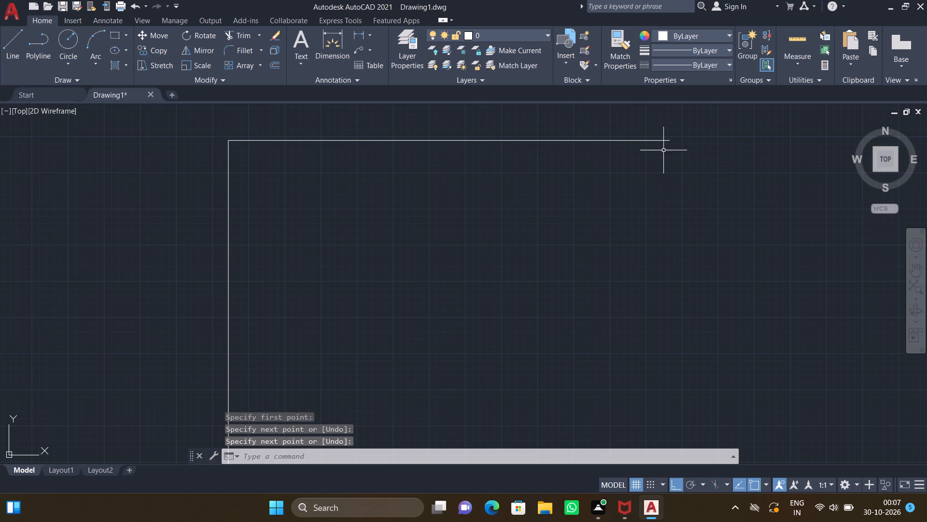
Offset the horizontal line and the vertical line 9" toward the inside of their corner.
key("o")
key("Return")
key("9")
key("shift+quotedbl")
key("Return")
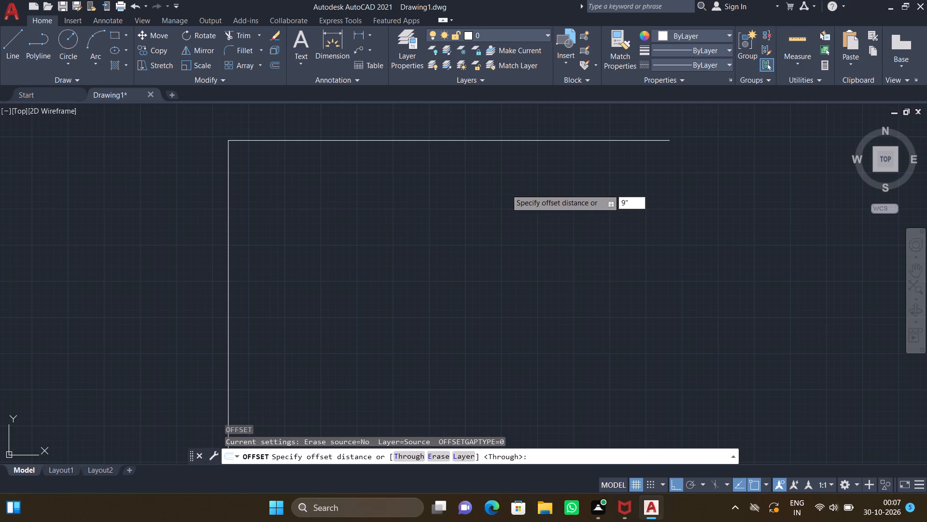
left_click(481, 139)
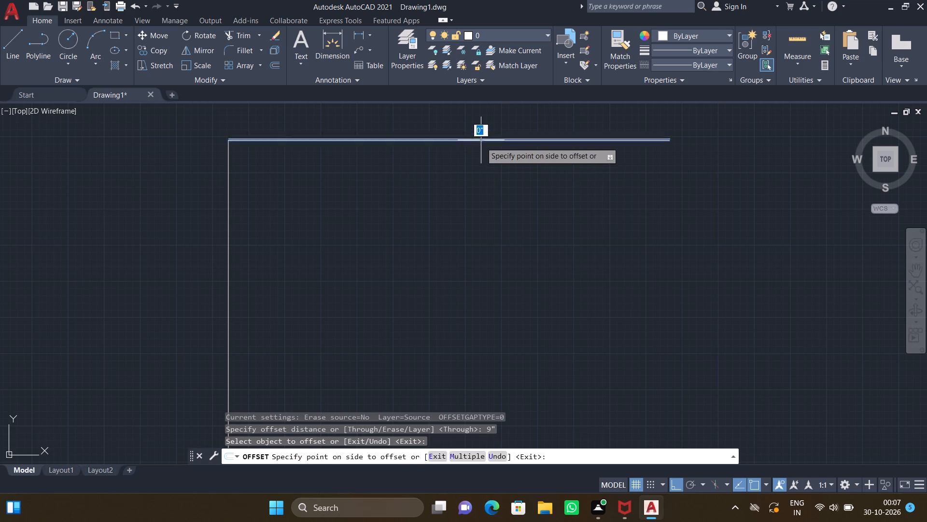
left_click(477, 196)
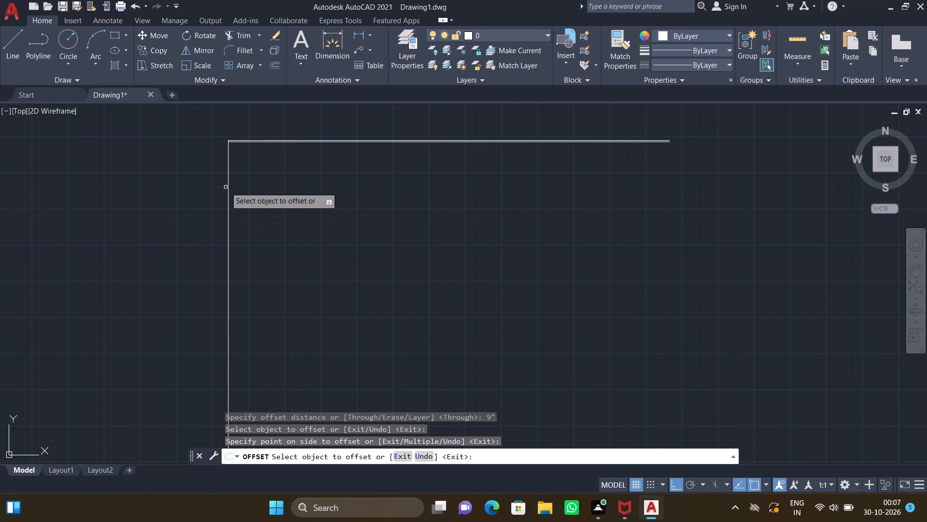
left_click(227, 186)
left_click(270, 190)
key("Return")
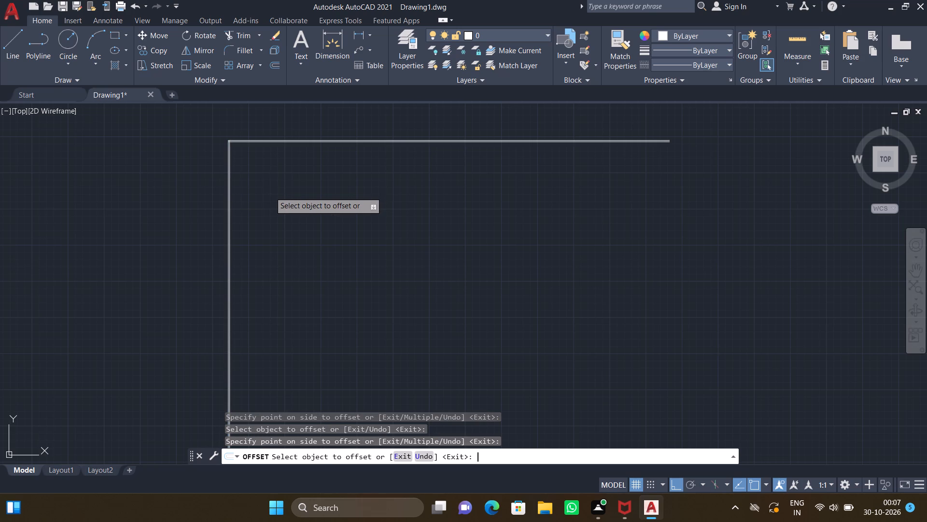
Offset the inner line of the vertical wall pair 11' toward the interior, in the positive X direction.
scroll(228, 143, "up", 5)
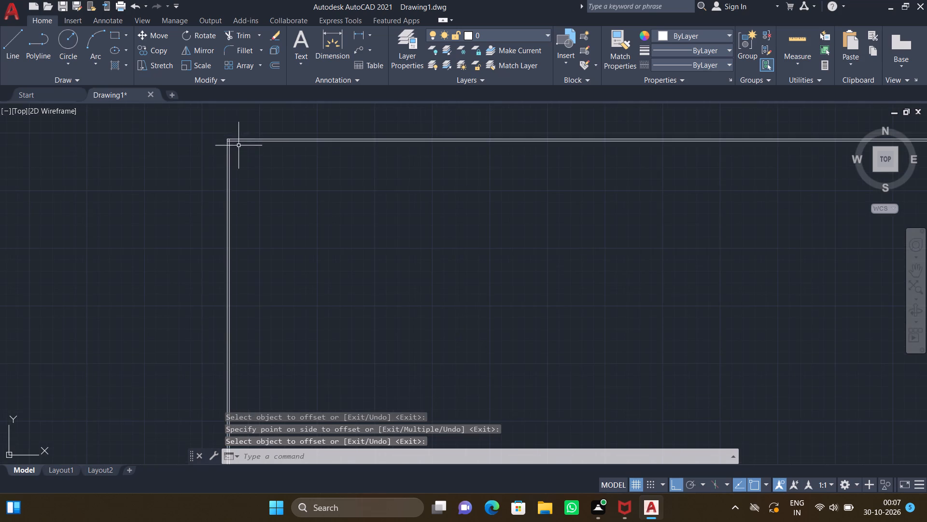
scroll(222, 145, "up", 4)
middle_click_drag(398, 168, 283, 218)
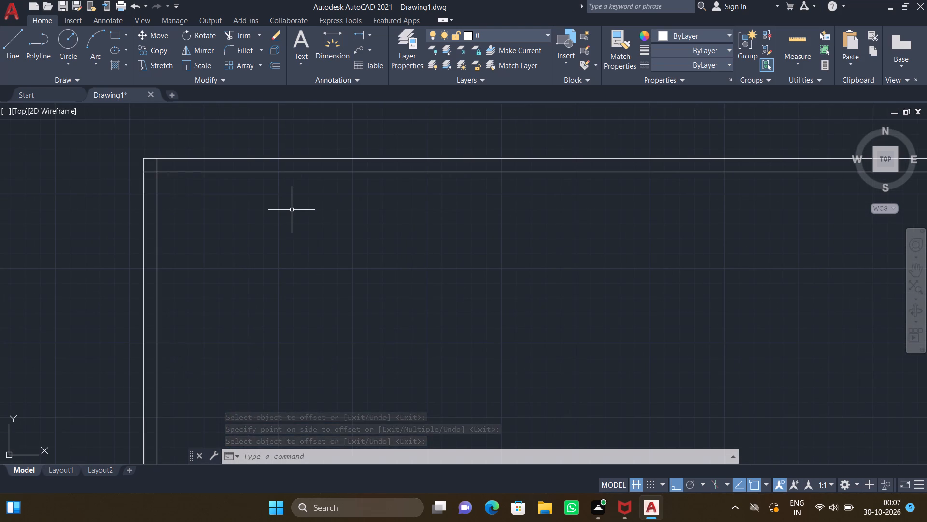
key("o")
key("Return")
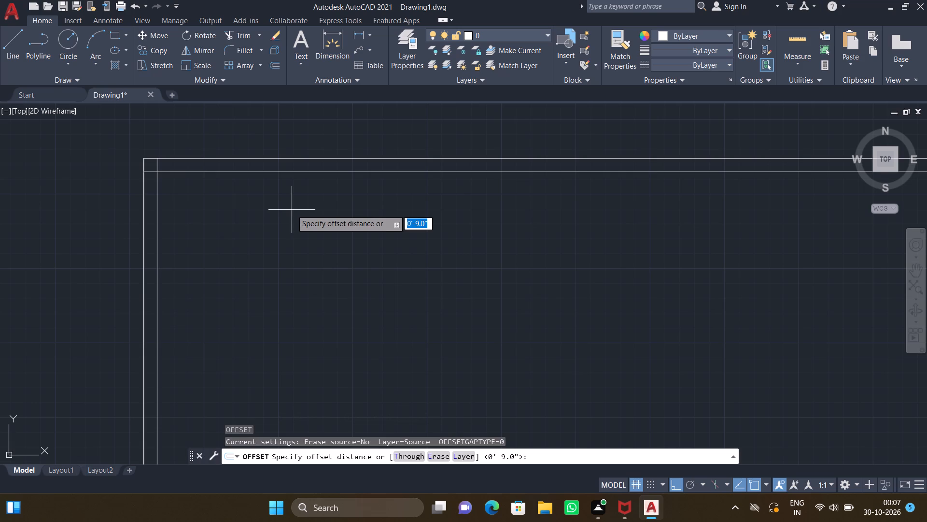
type("11'")
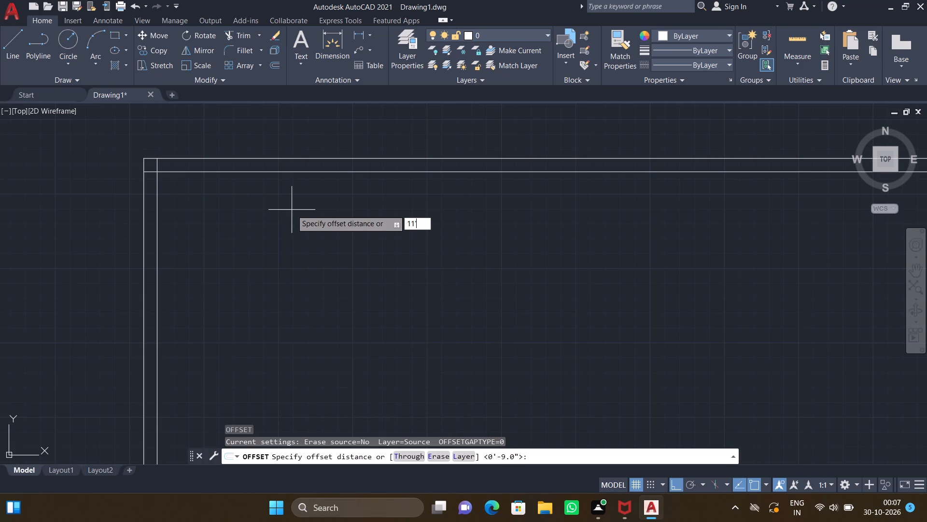
key("Return")
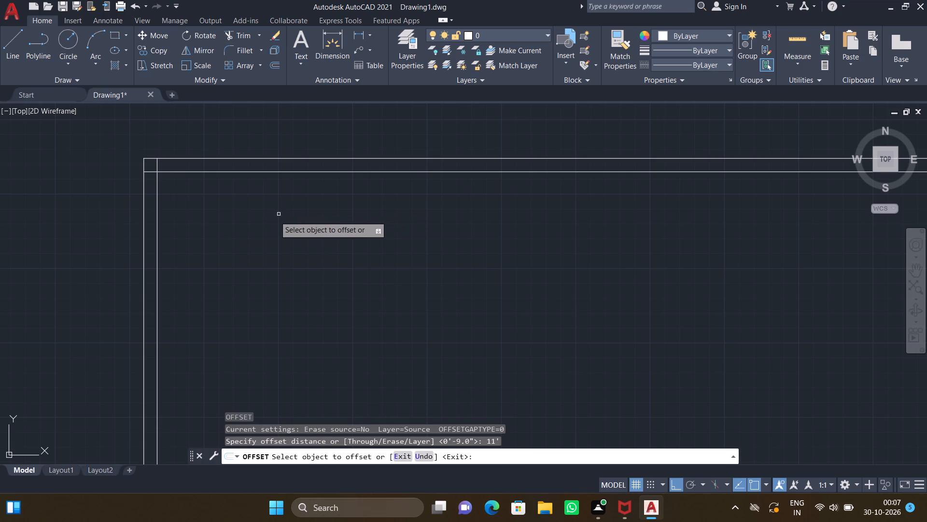
left_click(158, 282)
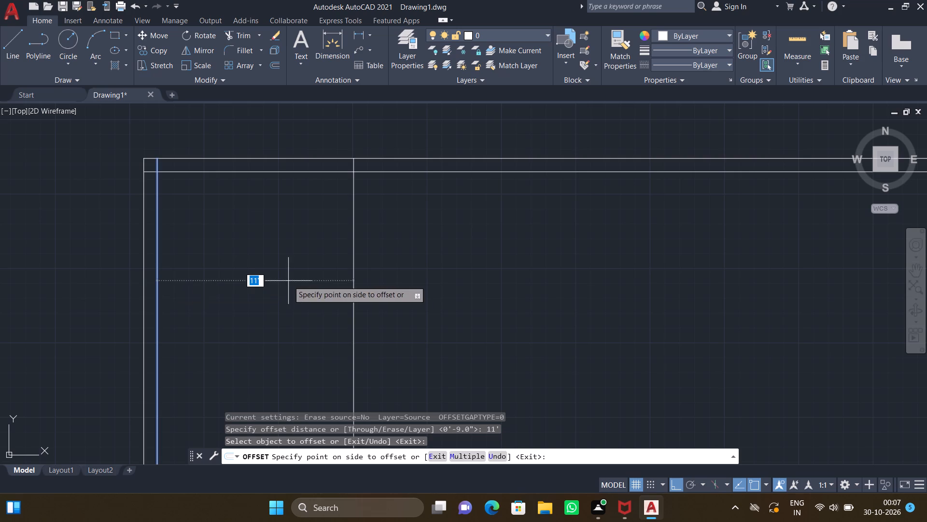
left_click(395, 289)
key("Return")
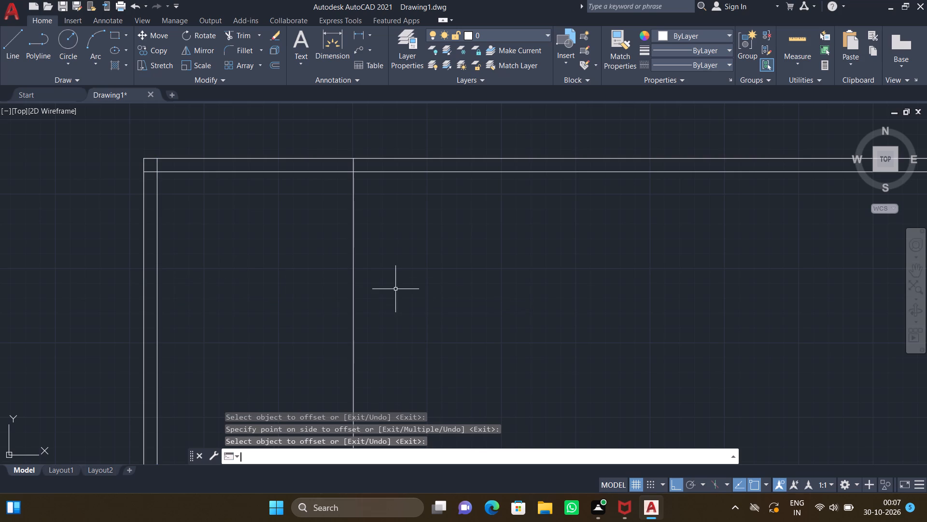
Offset the vertical line that stands 11' from the outer wall by 4.5", away from that wall.
key("o")
key("Return")
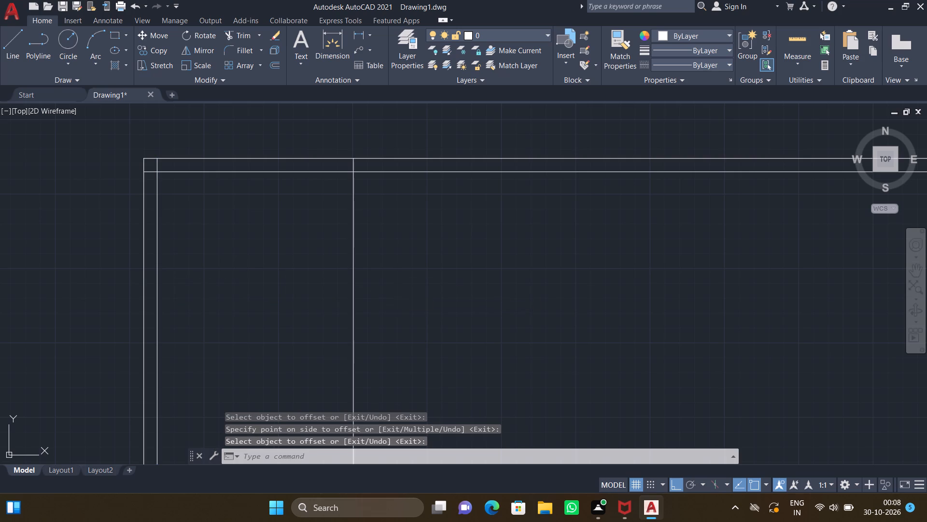
type("4.5\"")
key("Return")
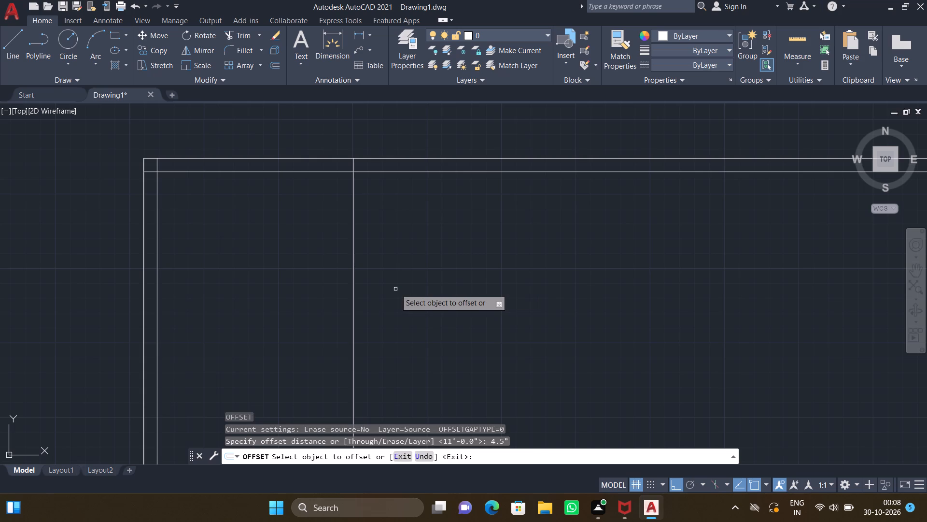
left_click(353, 272)
left_click(372, 268)
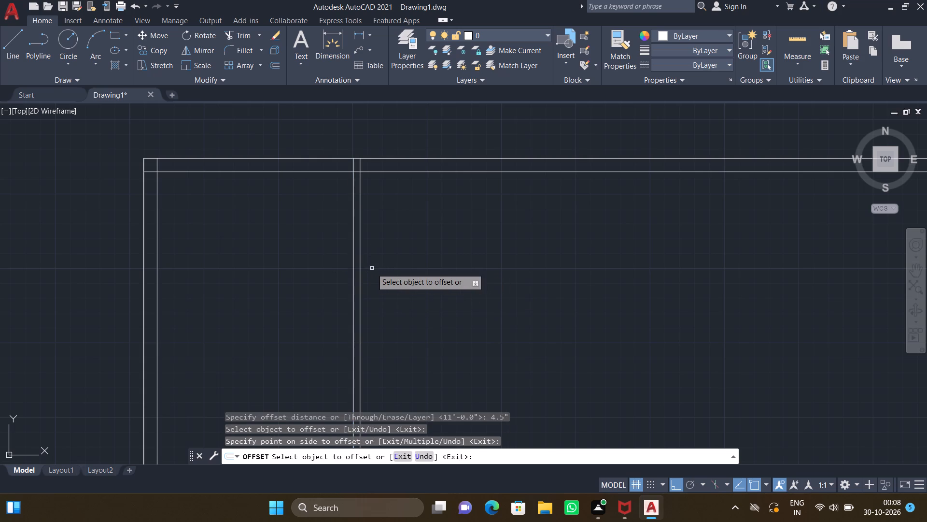
key("Return")
Offset the farther line of the 4.5" partition pair 5' in the positive X direction.
key("o")
key("Return")
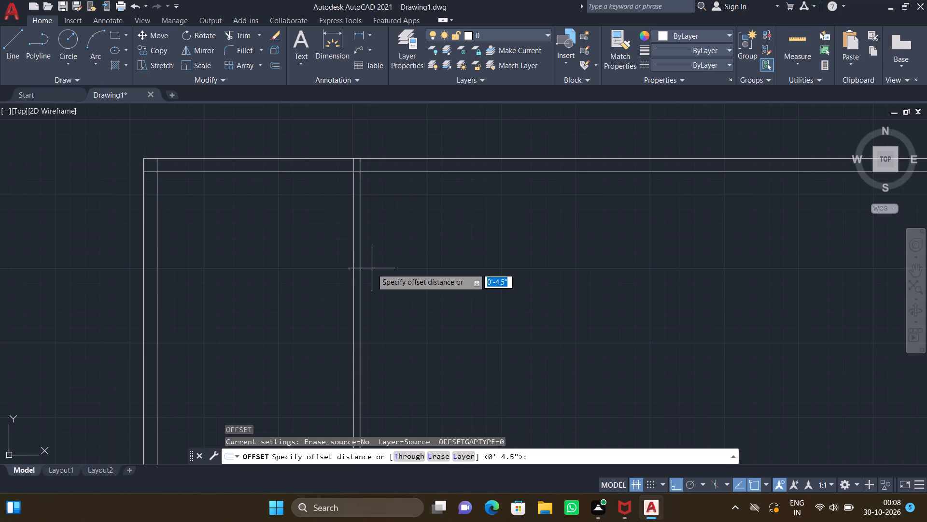
type("5'")
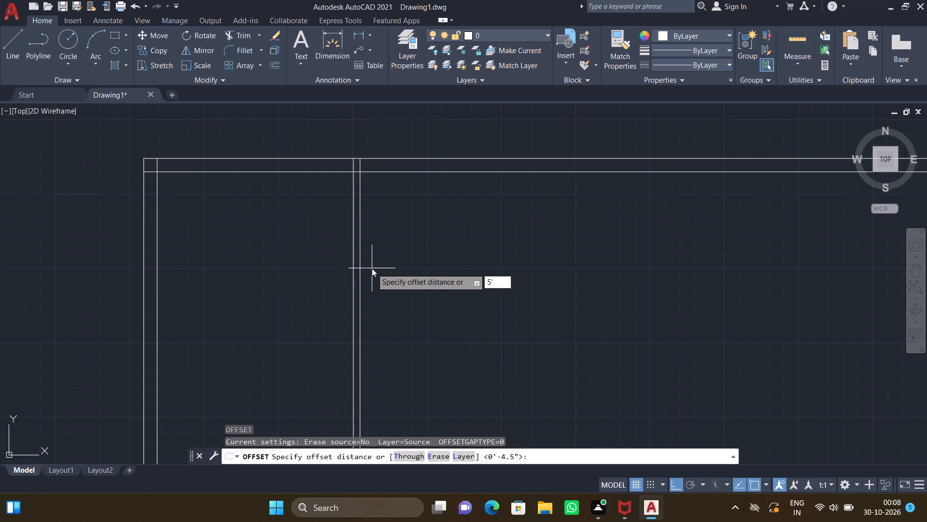
key("Return")
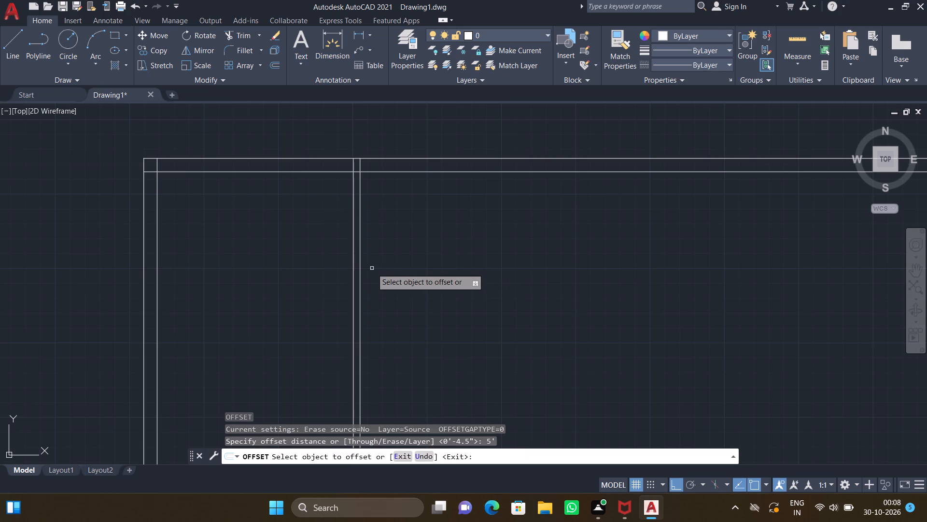
left_click(361, 253)
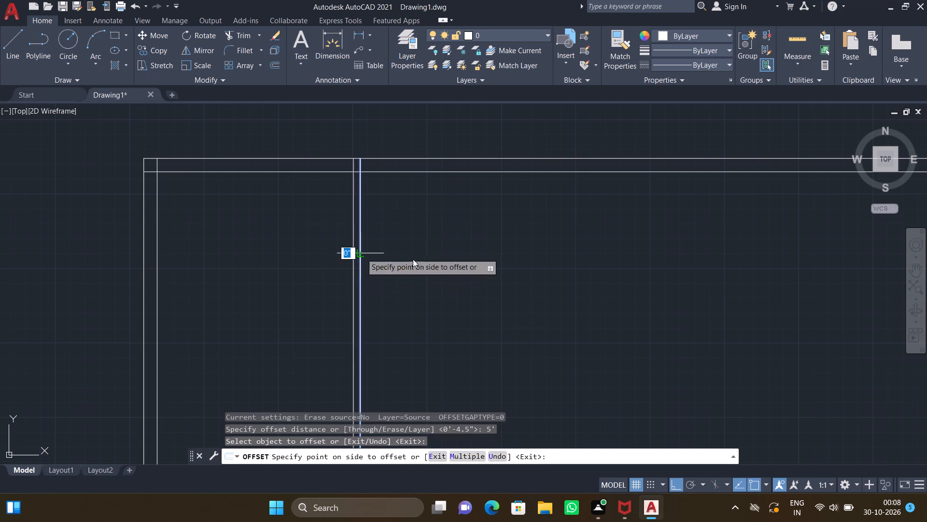
left_click(641, 269)
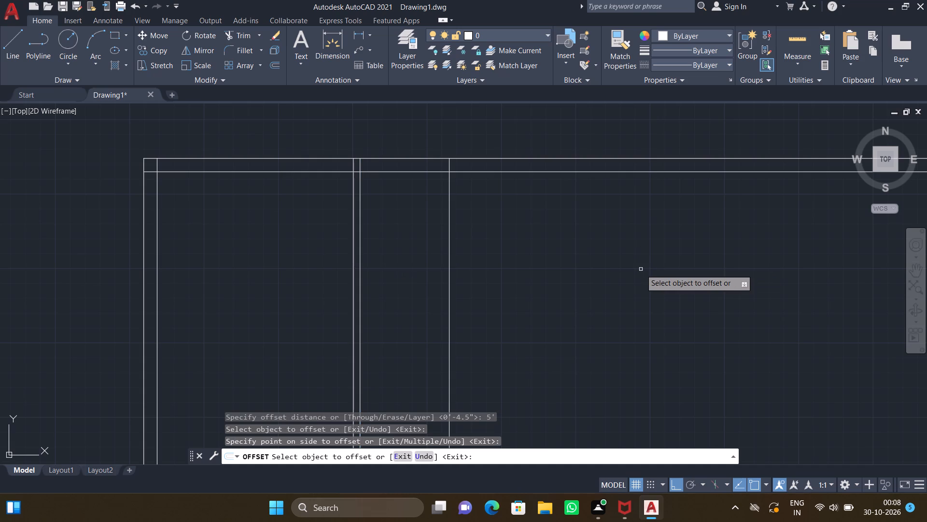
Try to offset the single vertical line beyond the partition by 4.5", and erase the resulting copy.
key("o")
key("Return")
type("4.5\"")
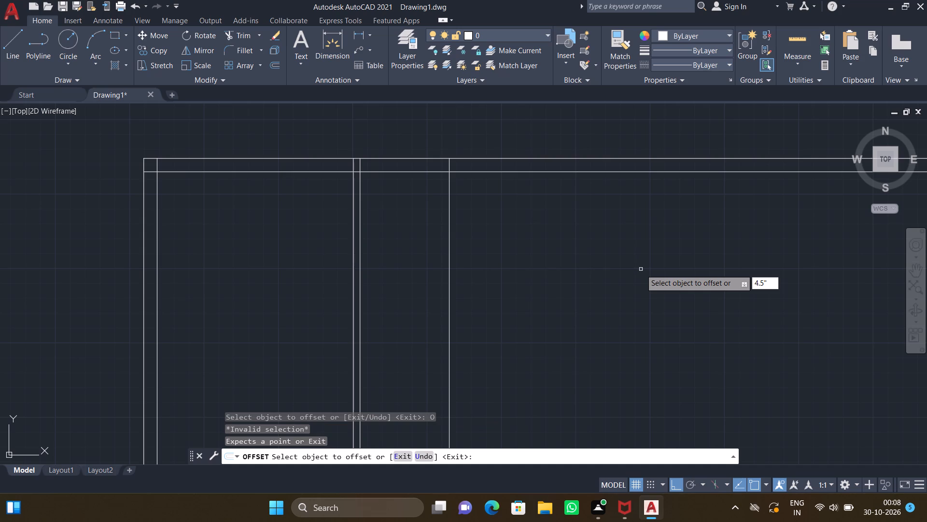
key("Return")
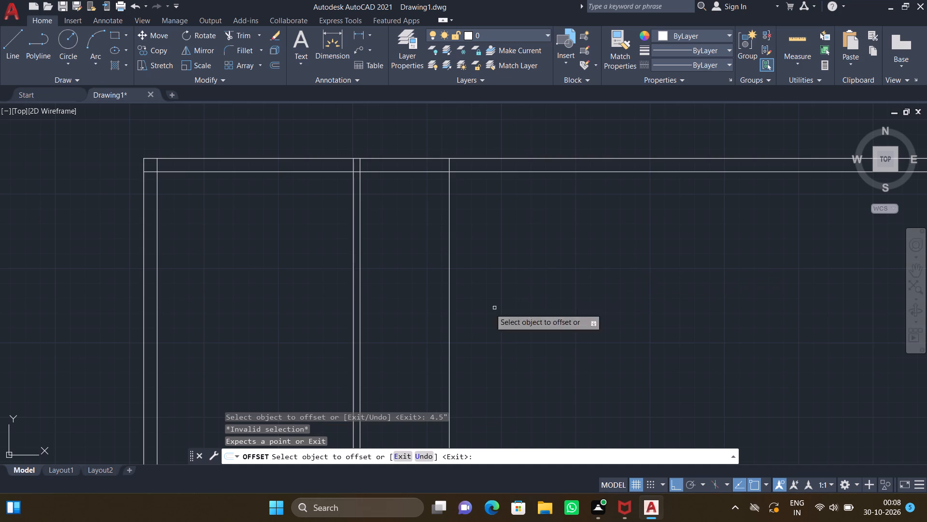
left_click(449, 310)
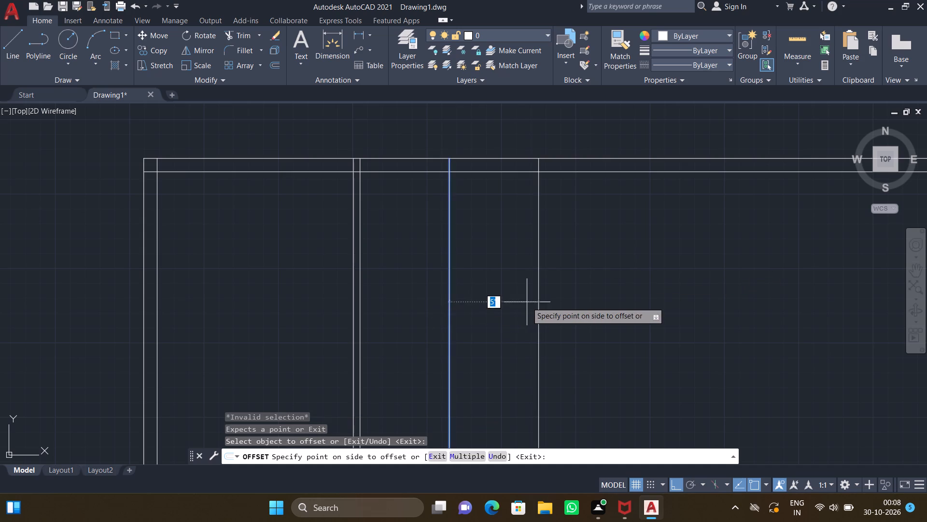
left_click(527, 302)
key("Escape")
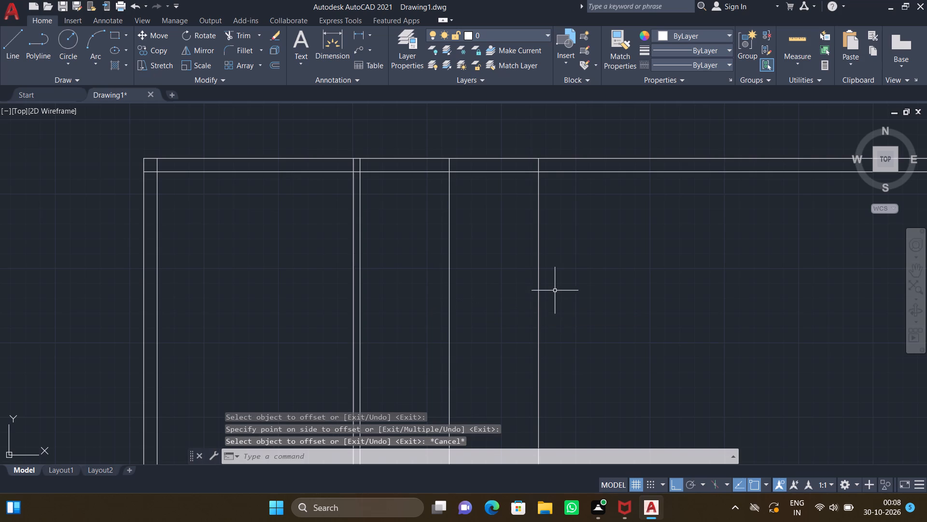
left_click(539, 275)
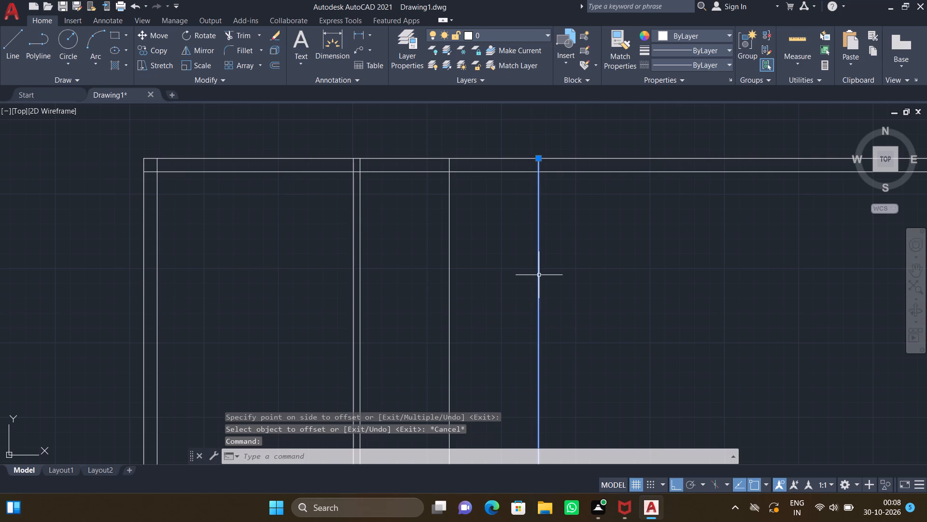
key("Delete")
Offset the single vertical line beyond the first partition by 4.5" in the positive X direction.
key("o")
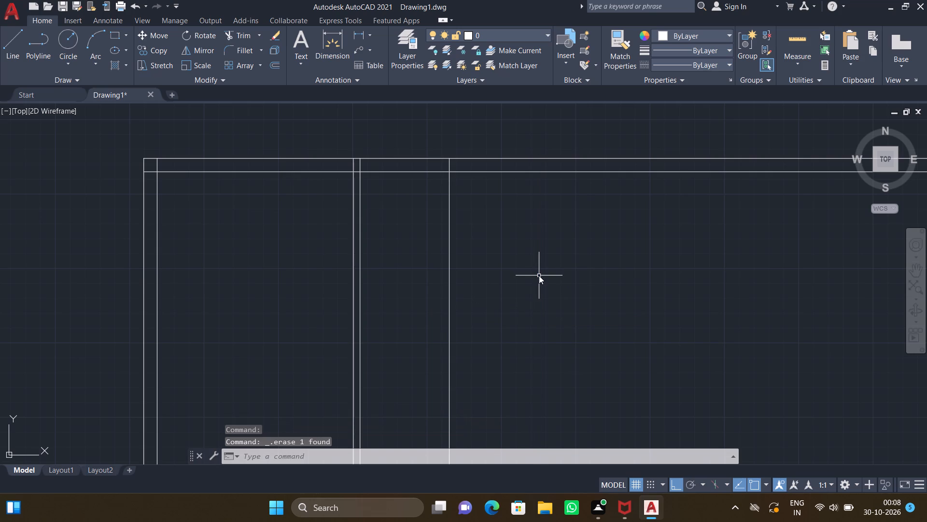
key("Return")
type("4.5\"")
key("Return")
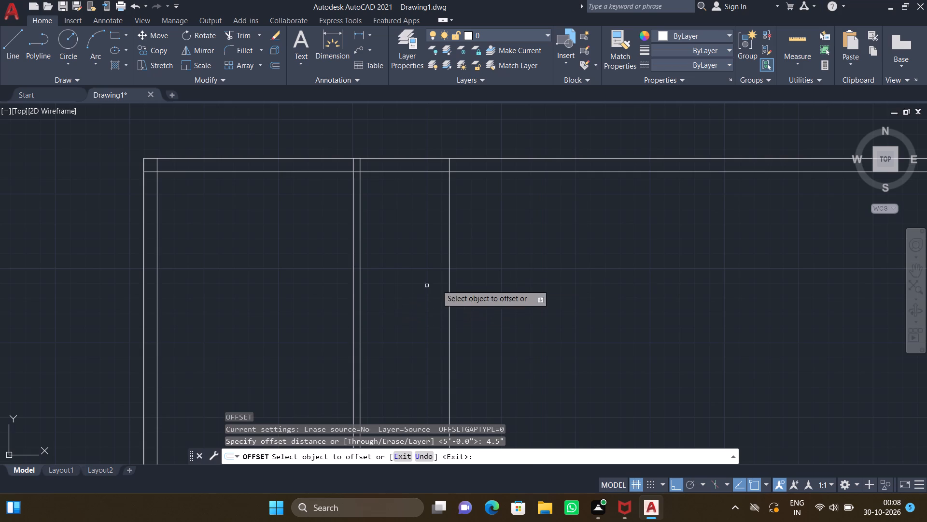
left_click(449, 272)
left_click(473, 264)
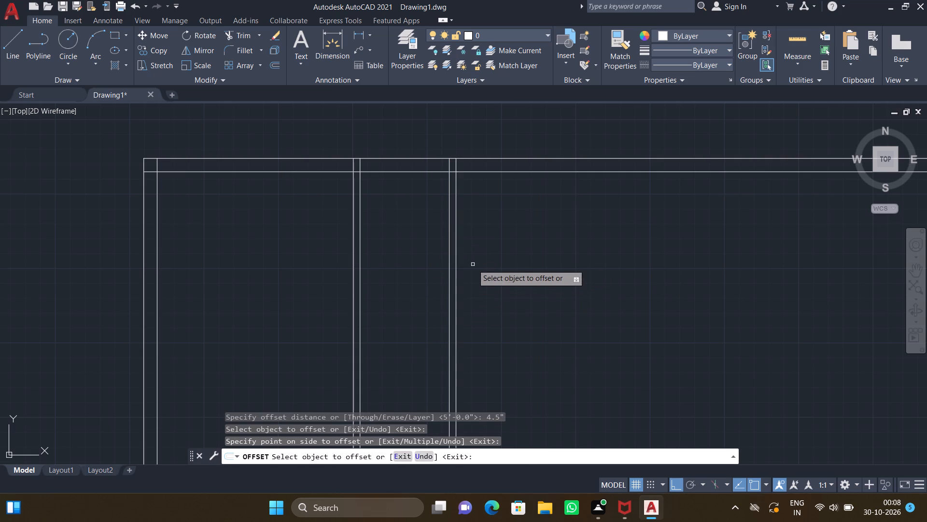
key("Return")
Offset the farther line of the second 4.5" partition 5' in the positive X direction.
key("o")
key("Return")
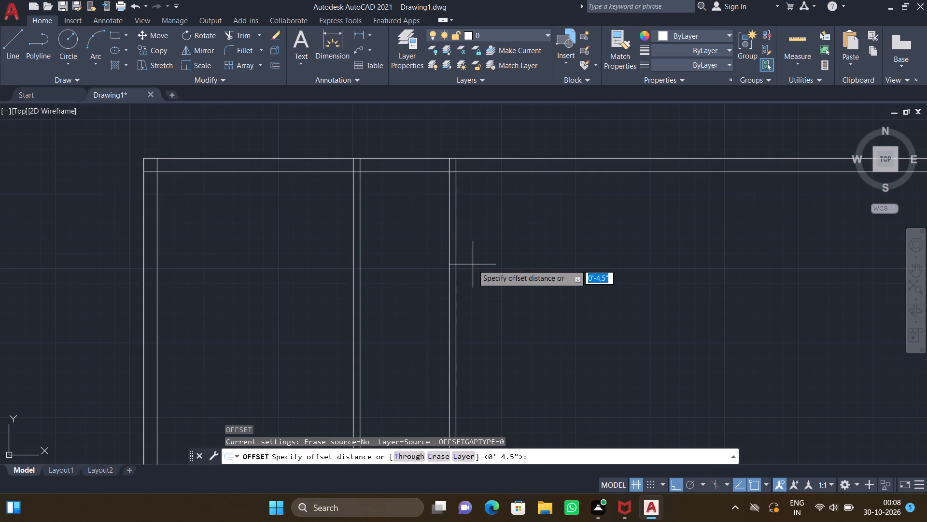
type("5'")
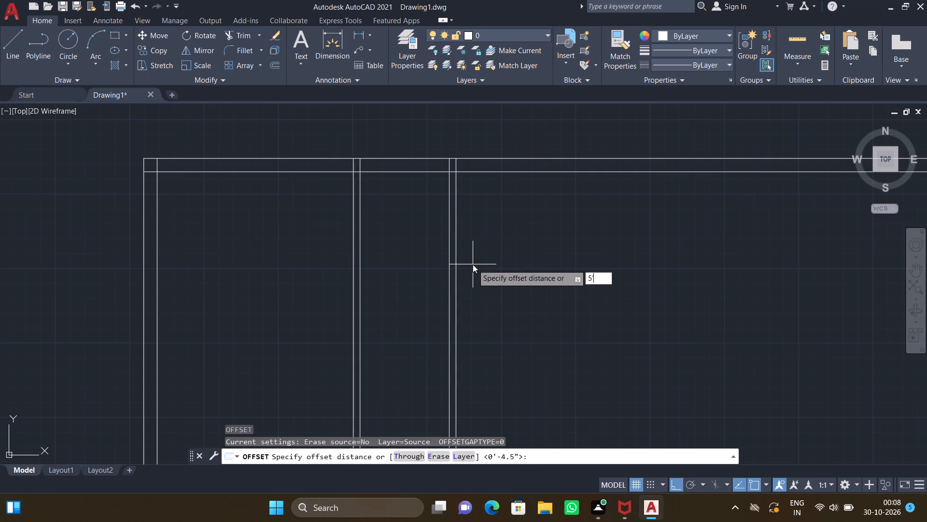
key("Return")
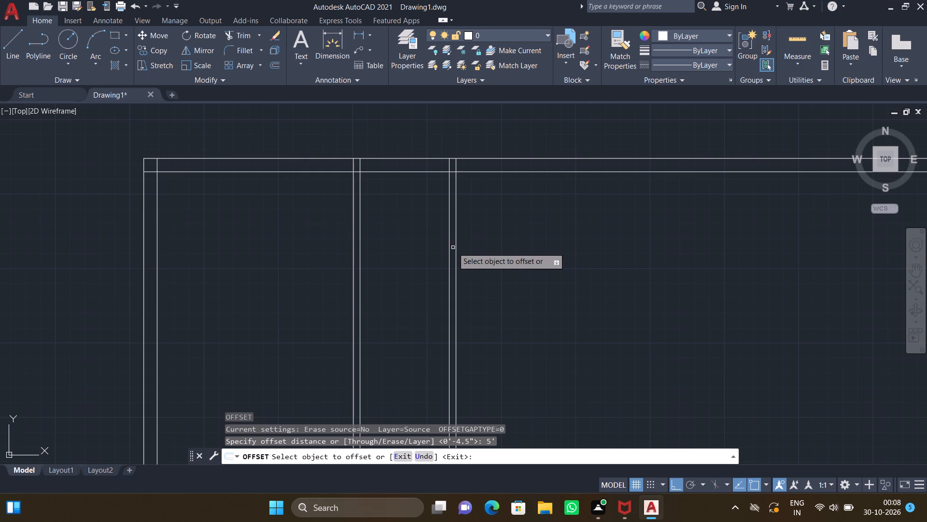
left_click(457, 249)
left_click(633, 251)
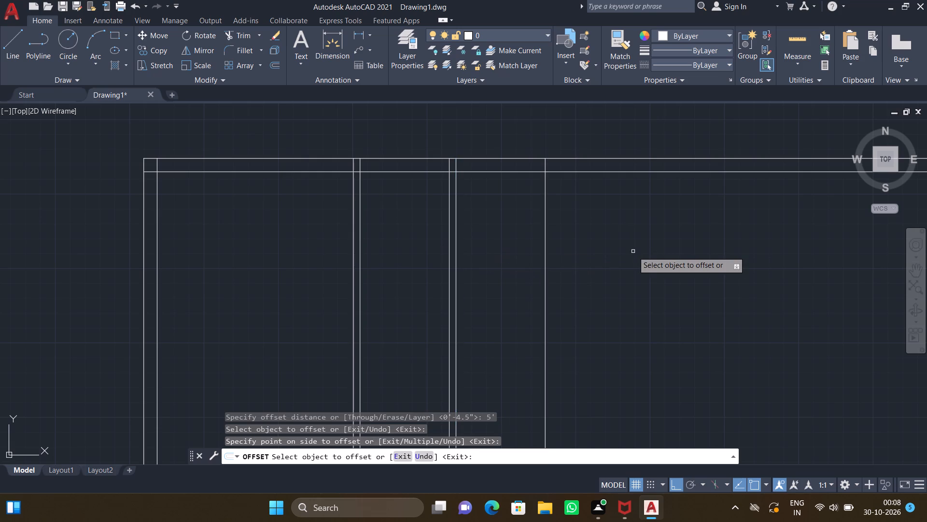
key("Return")
Offset the single vertical line beyond the second partition by 4.5" in the positive X direction.
key("o")
key("Return")
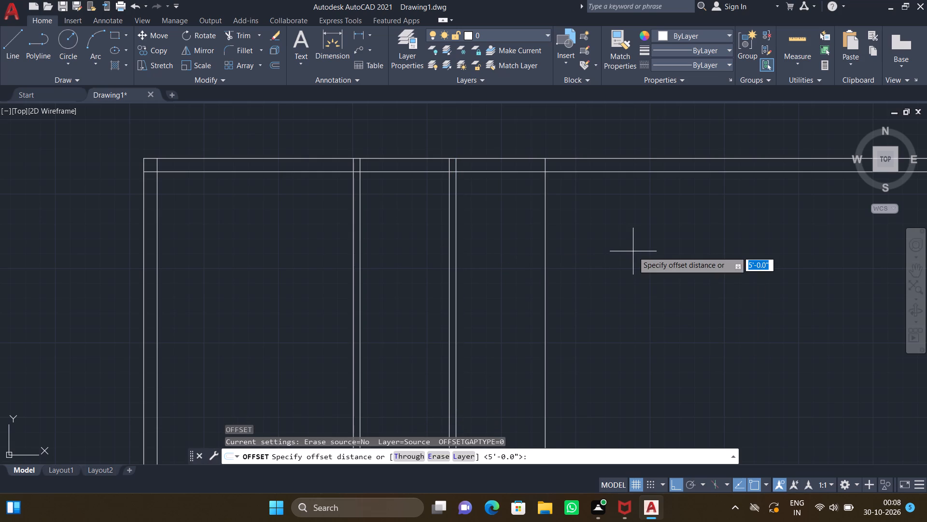
type("4.5\"")
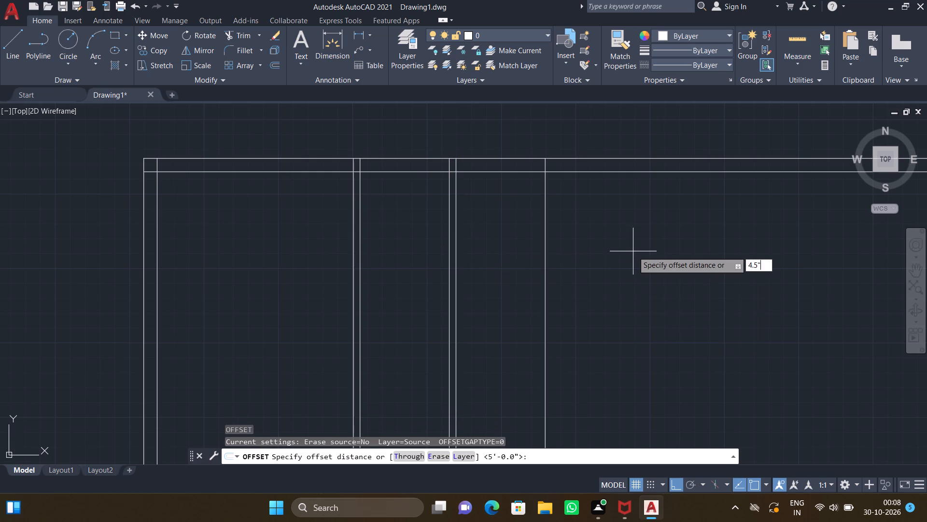
key("Return")
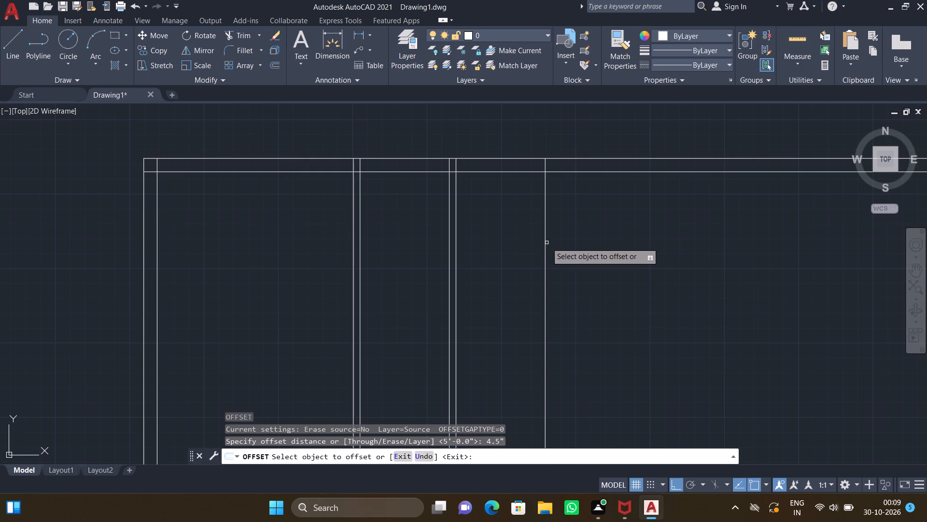
left_click(545, 238)
left_click(605, 238)
key("Return")
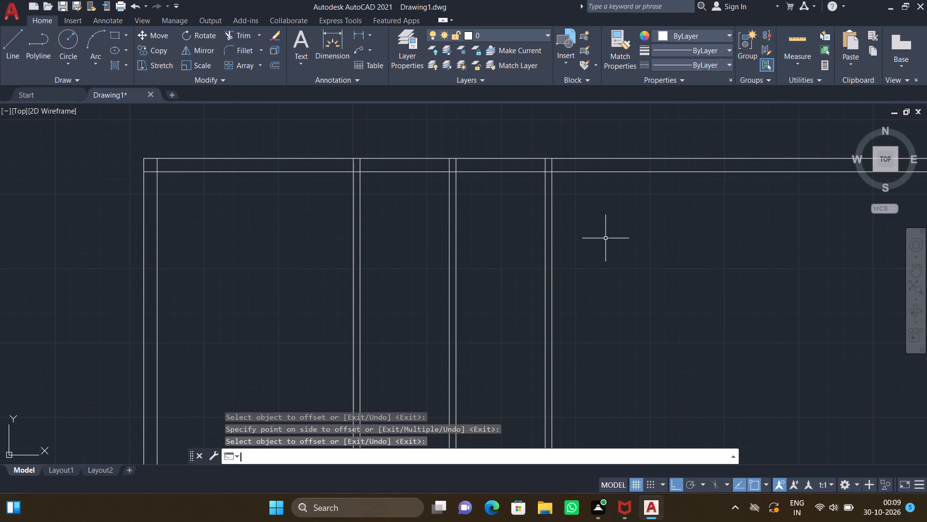
Offset the farther line of the third partition 12' in the positive X direction.
scroll(597, 247, "down", 1)
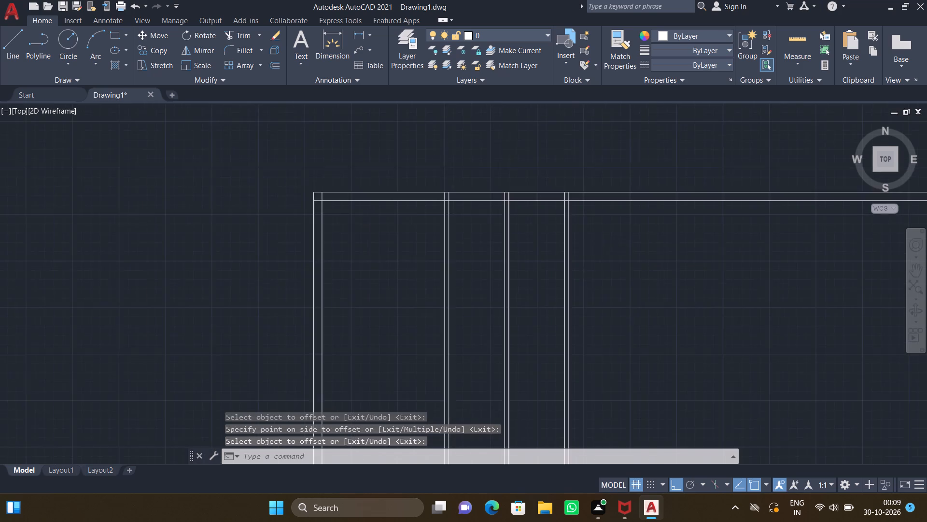
scroll(597, 247, "down", 1)
middle_click_drag(627, 297, 479, 305)
scroll(449, 243, "up", 2)
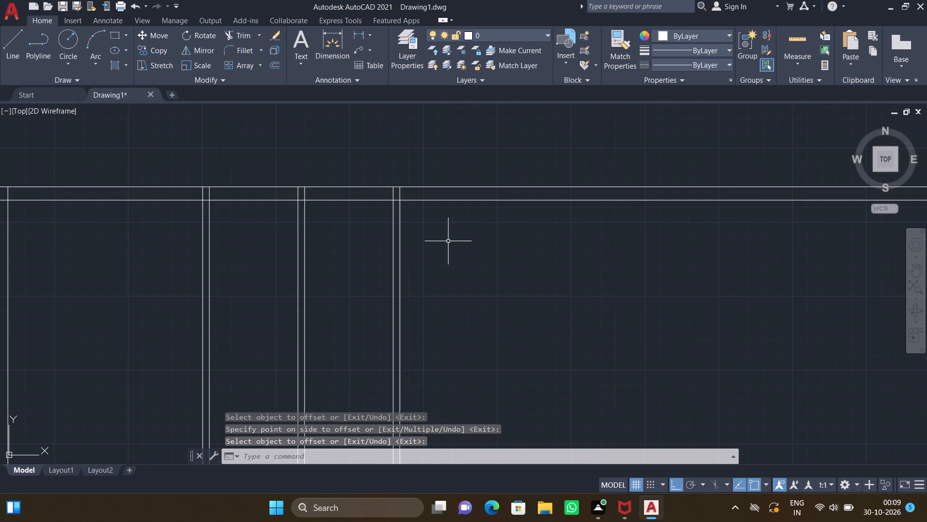
key("o")
key("Return")
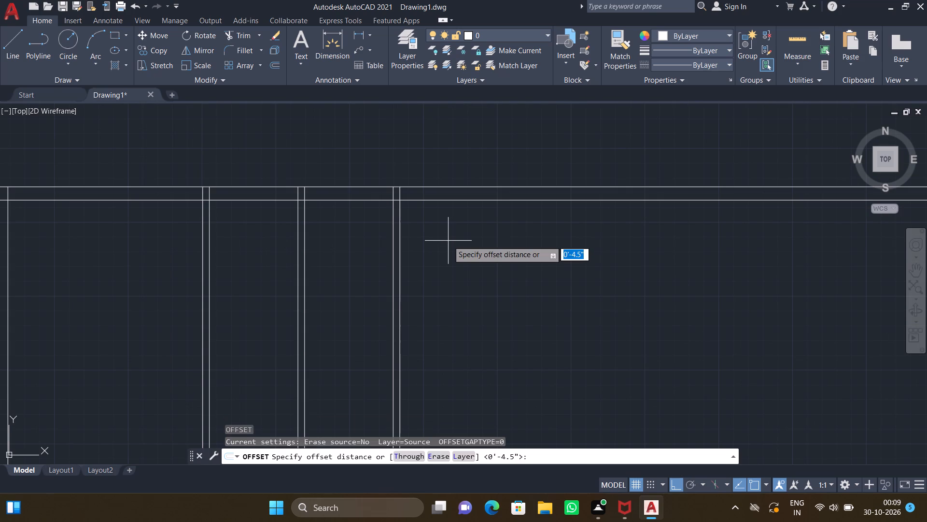
type("12'")
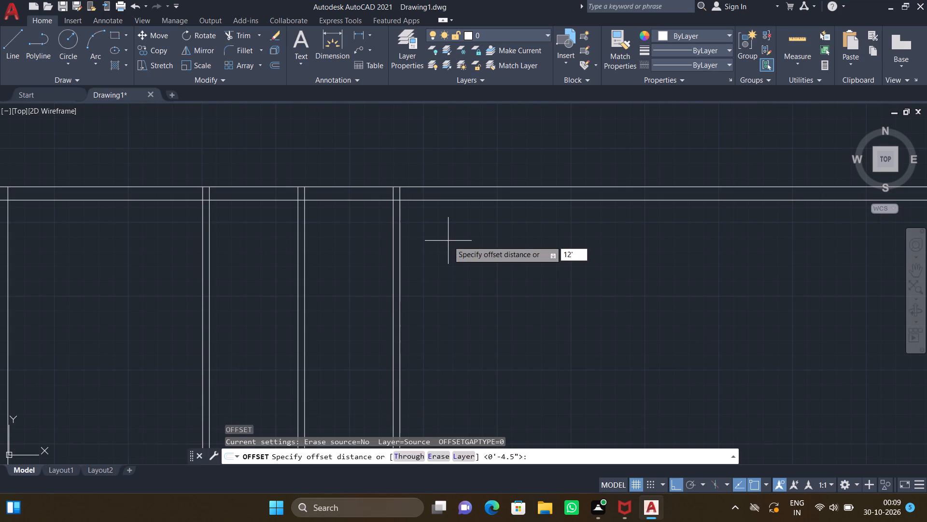
key("Return")
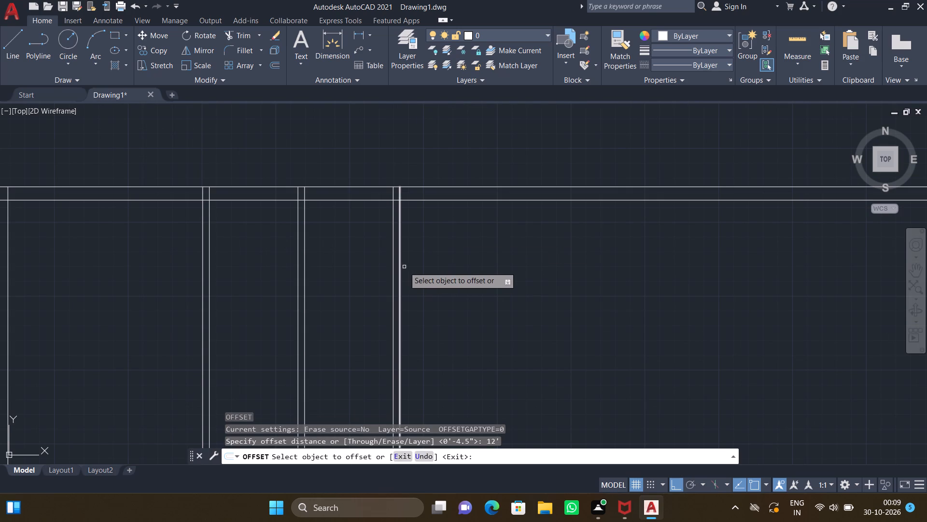
left_click(399, 261)
left_click(639, 264)
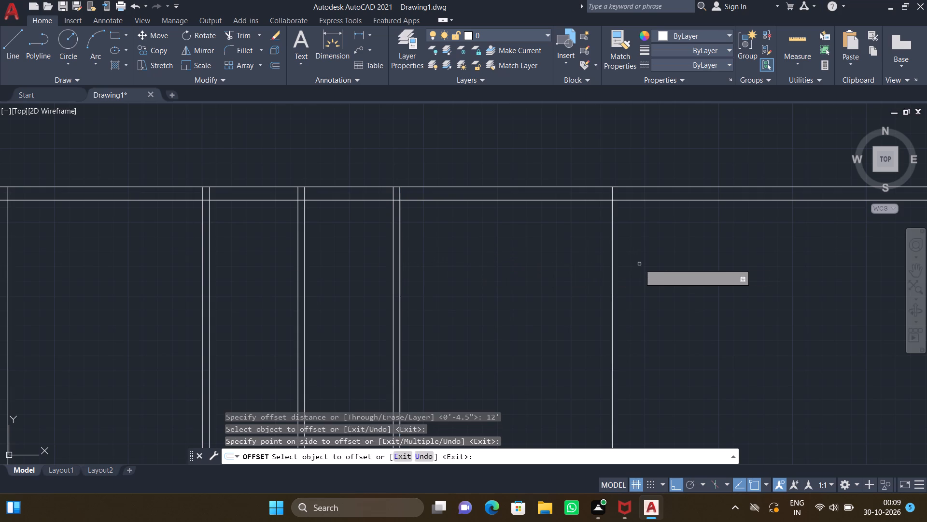
key("Return")
Offset the vertical line standing 12' beyond the third partition by 9" outward, in the positive X direction.
key("o")
key("Return")
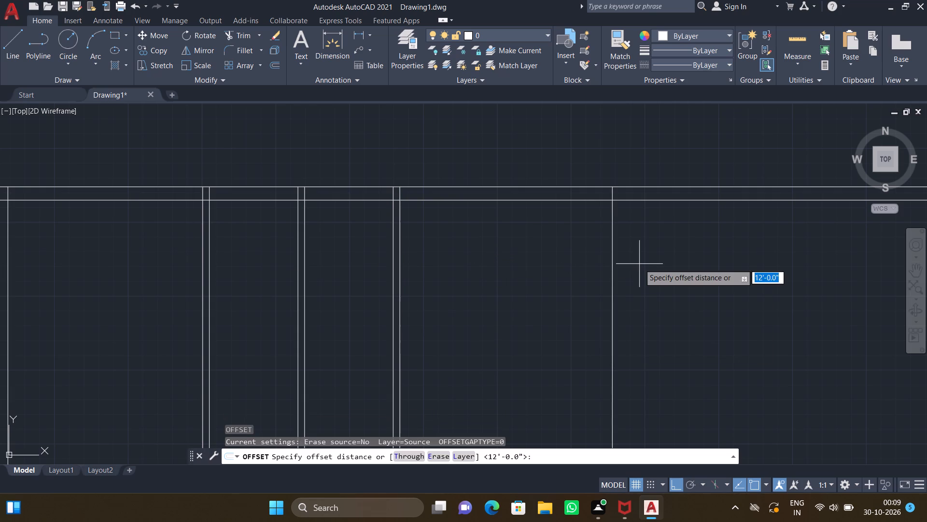
key("9")
key("shift+quotedbl")
key("Return")
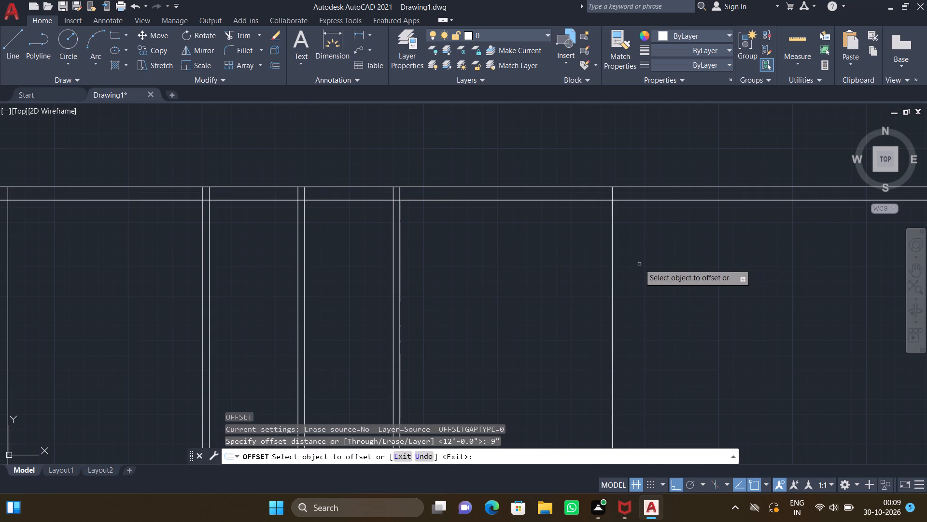
left_click(613, 243)
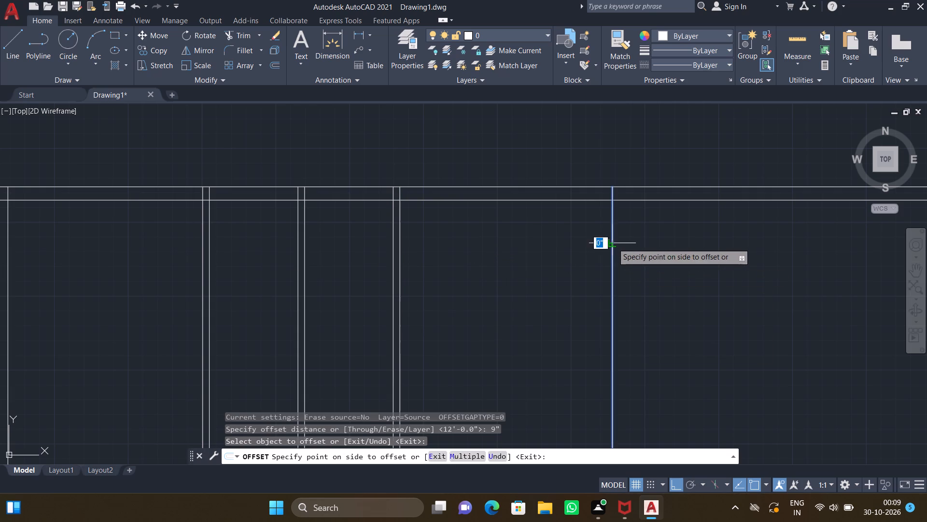
left_click(660, 249)
key("Return")
Trim both horizontal lines of the north outer wall where they extend past the new 9" east wall.
scroll(661, 250, "down", 5)
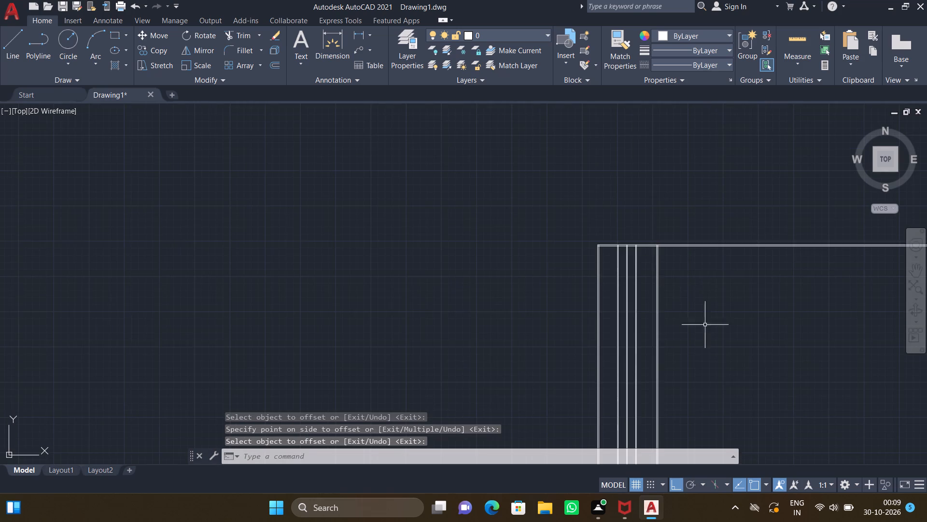
scroll(703, 330, "down", 1)
middle_click_drag(684, 325, 552, 292)
scroll(601, 263, "up", 4)
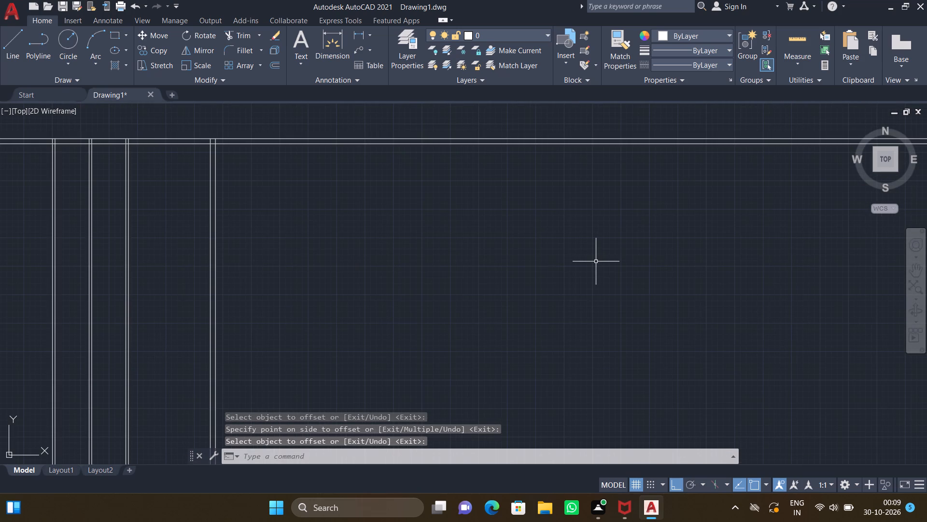
type("TR")
key("Return")
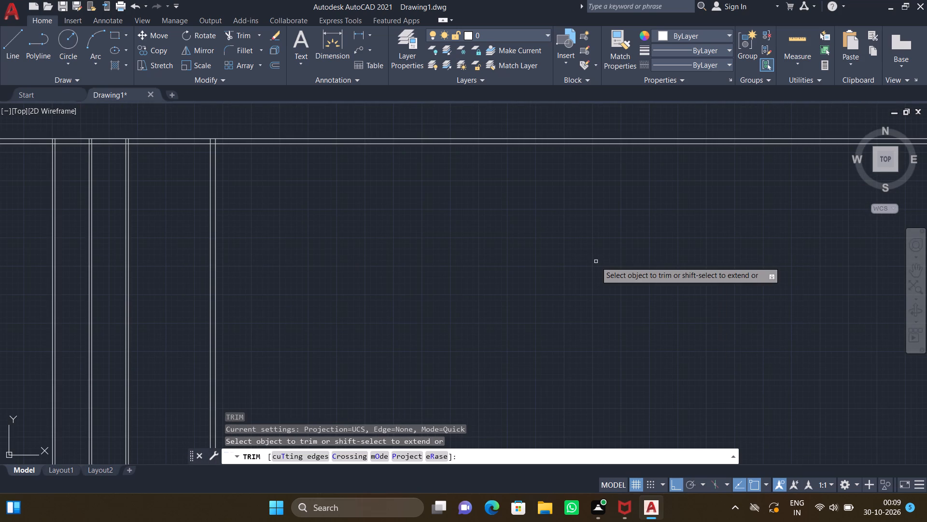
left_click_drag(377, 124, 394, 185)
key("Return")
Offset the inner line of the north outer wall 12' into the plan, in the negative Y direction.
scroll(391, 195, "down", 3)
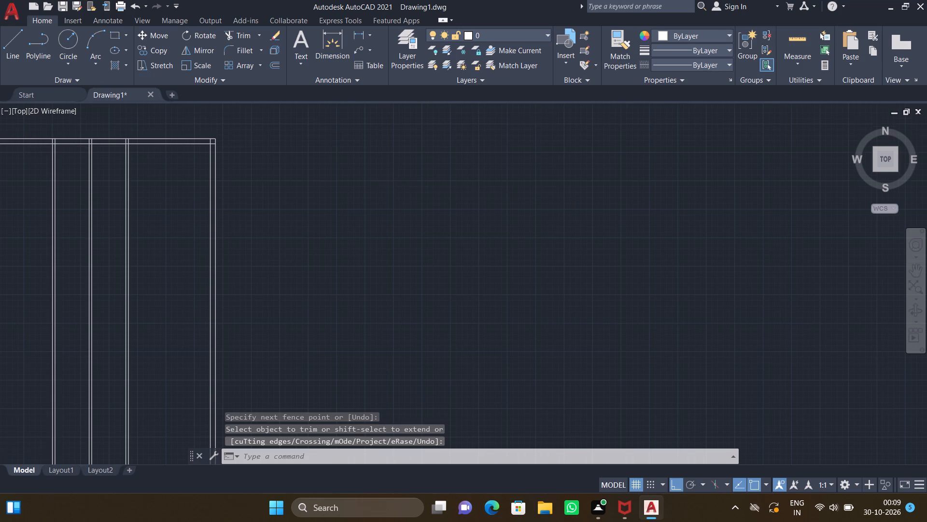
scroll(387, 202, "down", 2)
scroll(347, 198, "up", 5)
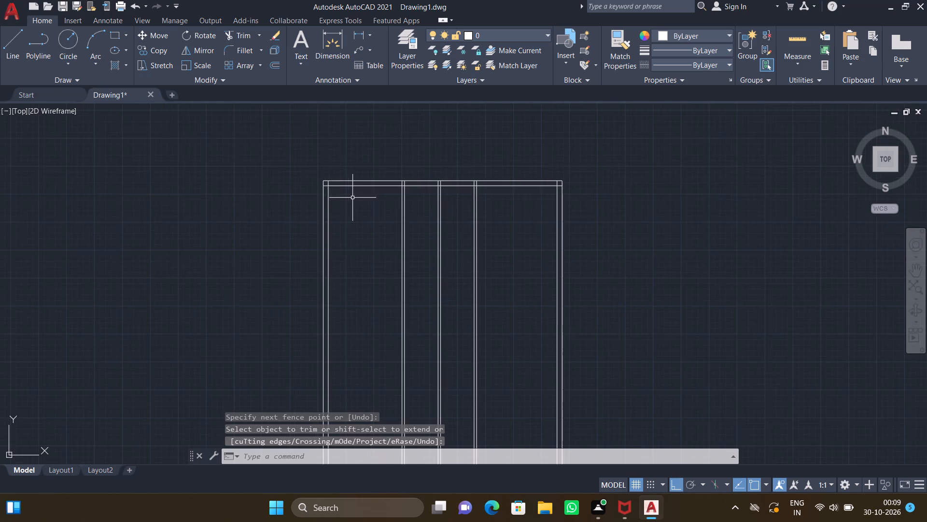
scroll(353, 198, "up", 3)
middle_click_drag(412, 223, 322, 216)
scroll(386, 219, "down", 1)
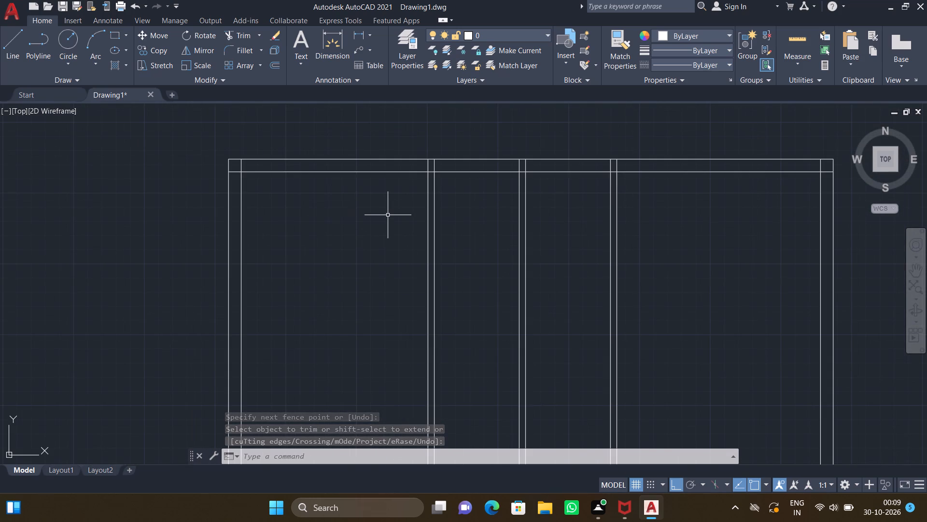
key("o")
key("Return")
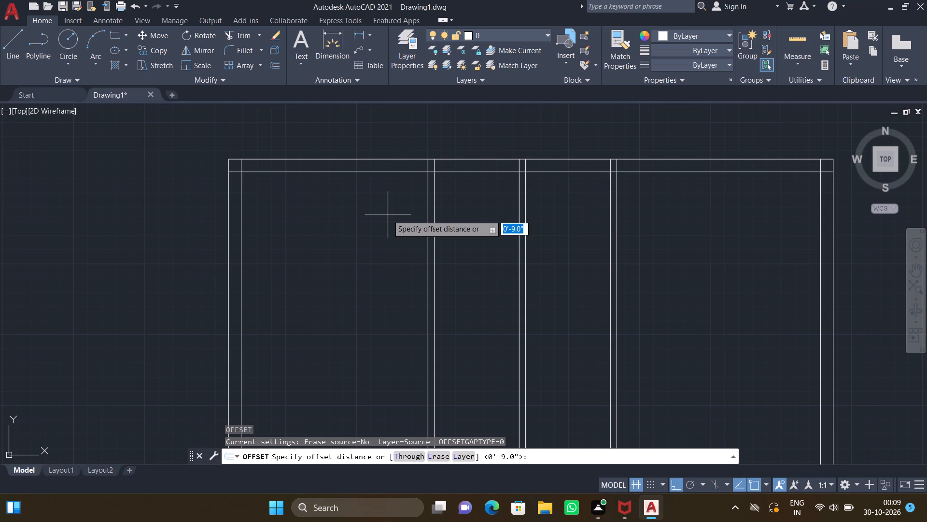
type("12'")
key("Return")
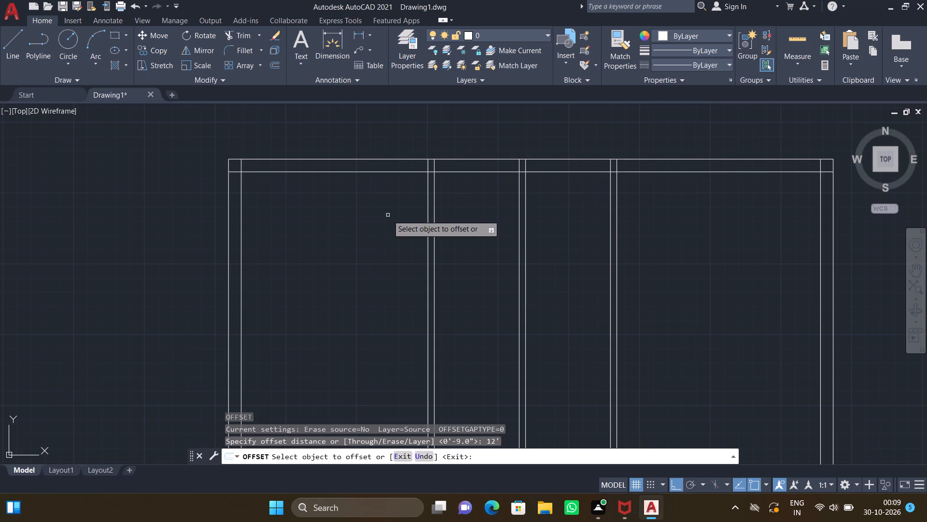
left_click(346, 172)
left_click(357, 282)
key("Return")
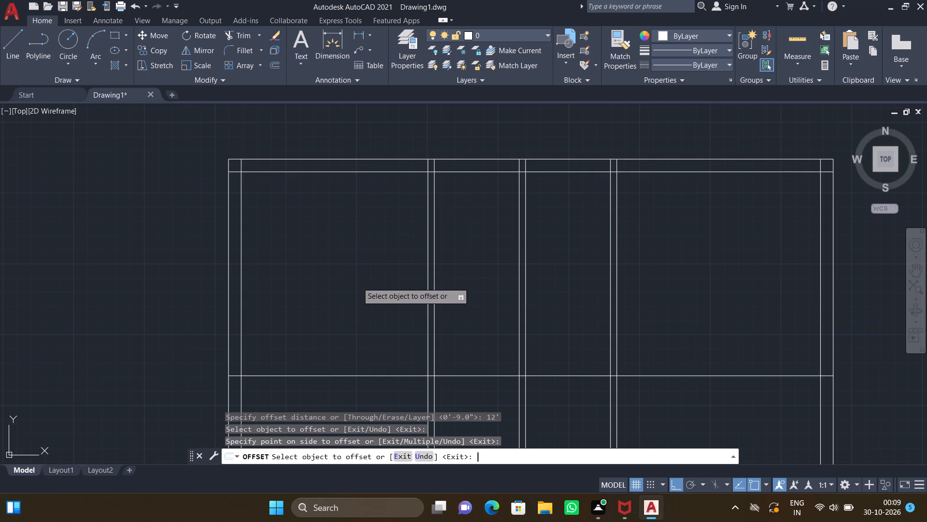
Offset the horizontal line standing 12' below the north wall by 4.5" in the negative Y direction.
scroll(352, 280, "down", 3)
middle_click_drag(362, 330, 330, 278)
scroll(324, 264, "up", 2)
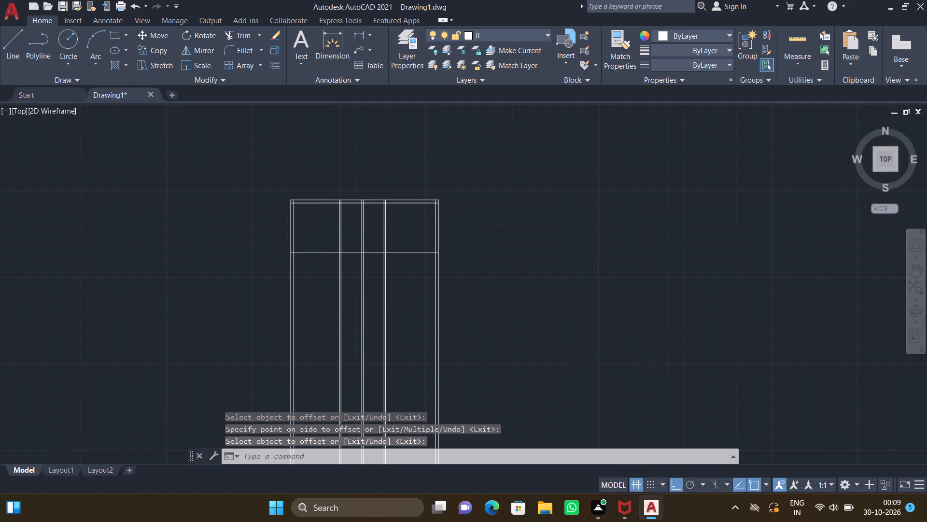
scroll(324, 264, "up", 1)
key("o")
key("Return")
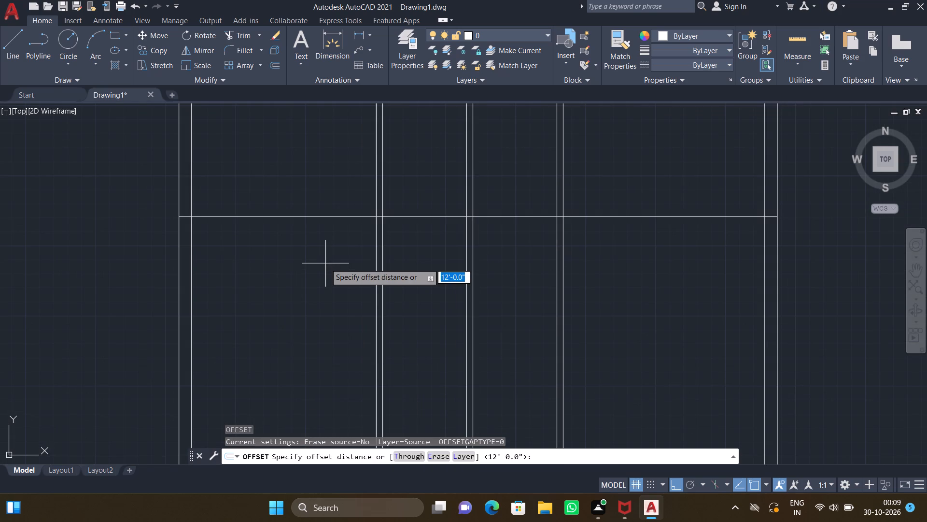
type("4.5\"")
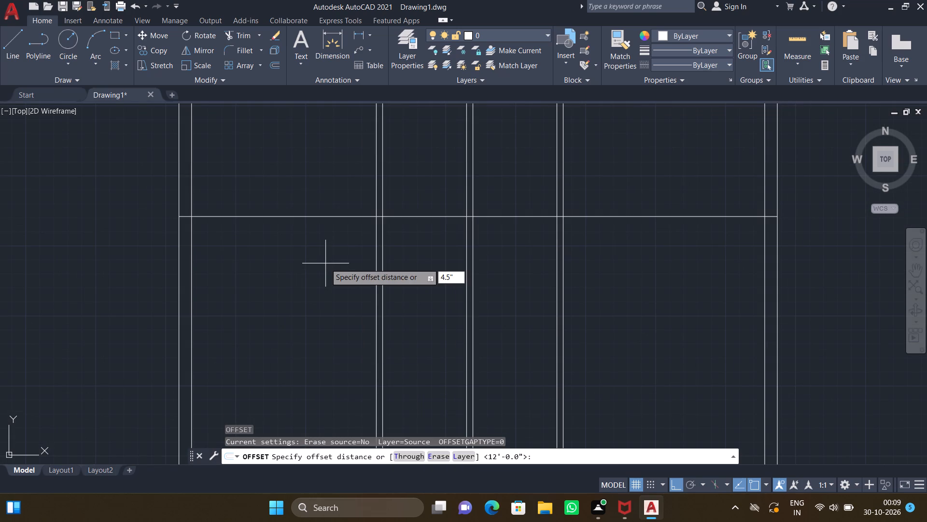
key("Return")
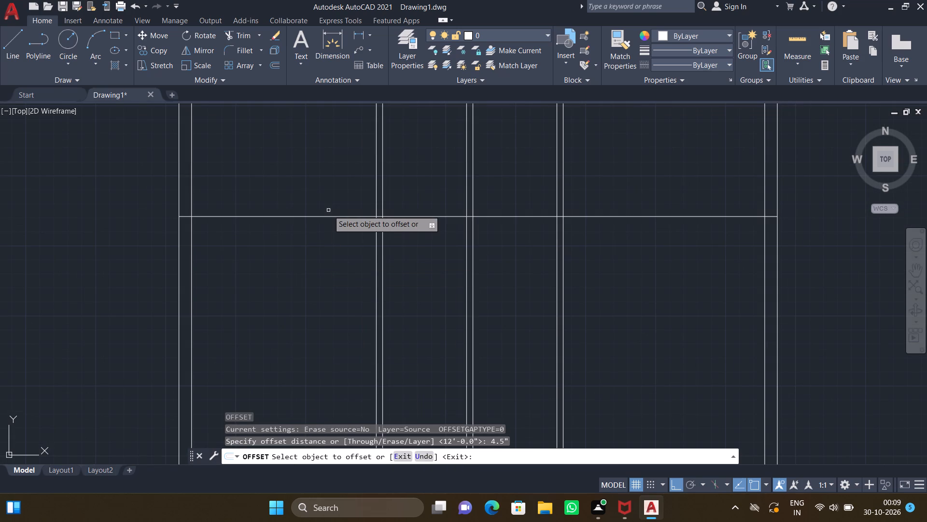
left_click(329, 216)
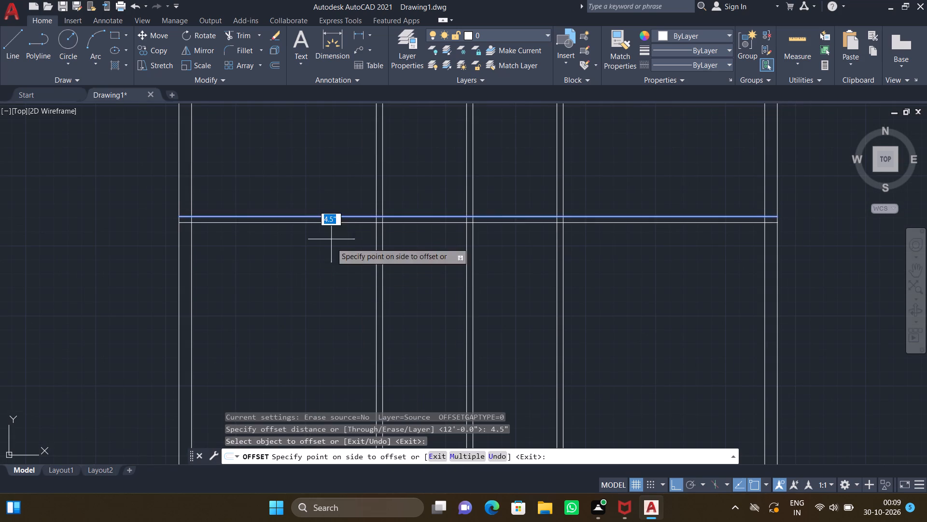
left_click(331, 256)
key("Return")
Trim the horizontal 4.5" partition lines between the first and third vertical partitions, including the pieces inside the middle partition.
type("TR")
key("Return")
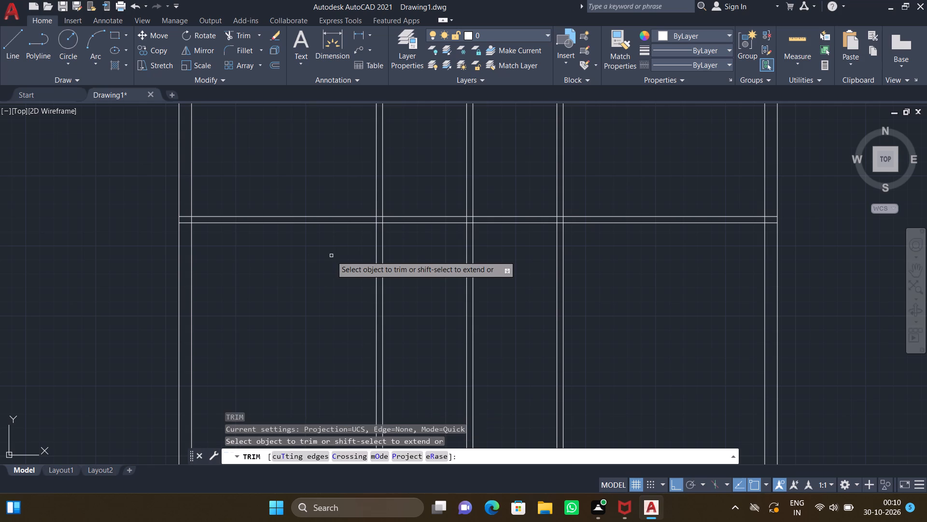
left_click_drag(416, 197, 413, 259)
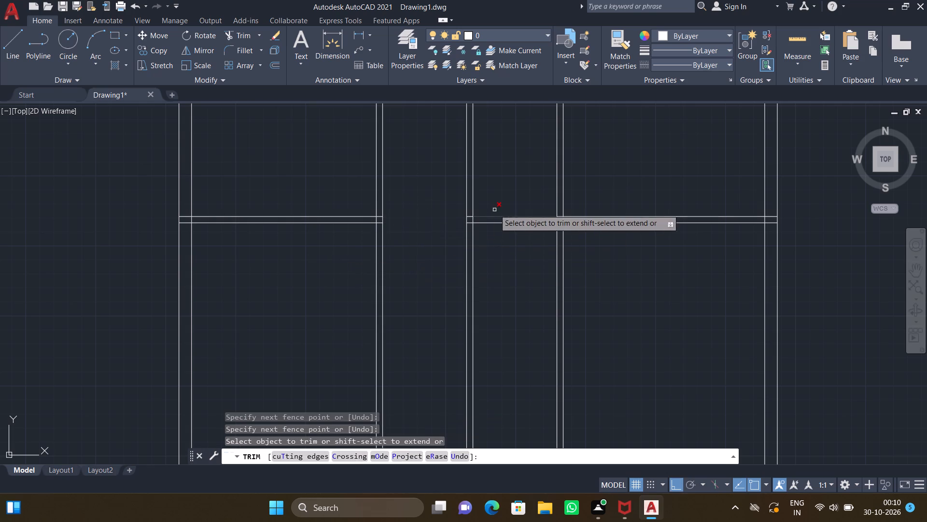
left_click_drag(505, 190, 508, 252)
scroll(469, 220, "up", 3)
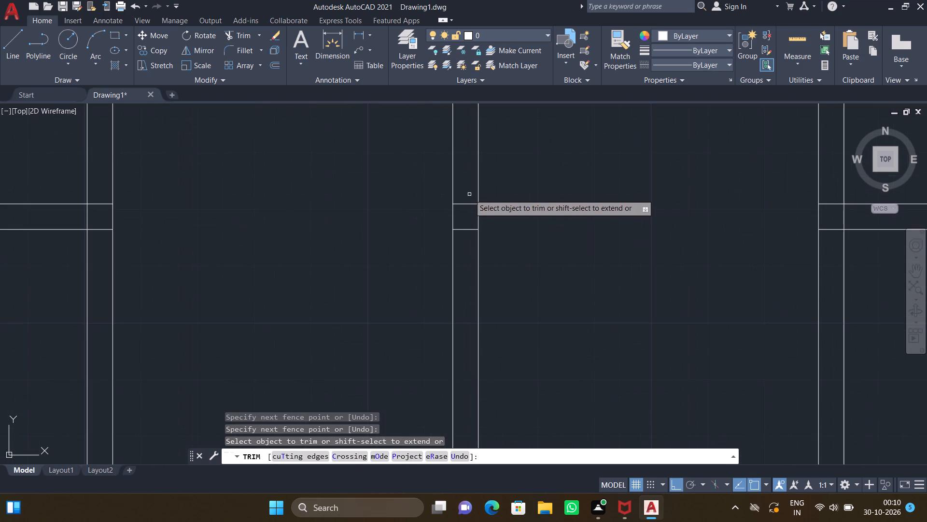
left_click_drag(469, 194, 468, 238)
key("Return")
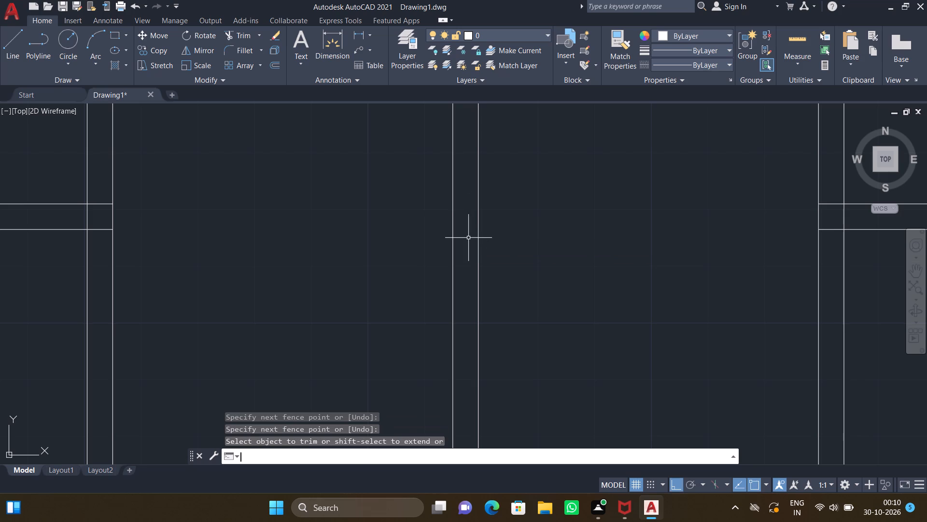
Offset the inner line of the north outer wall 8' into the plan, in the negative Y direction.
scroll(464, 244, "down", 5)
middle_click_drag(468, 188, 397, 296)
scroll(372, 294, "up", 3)
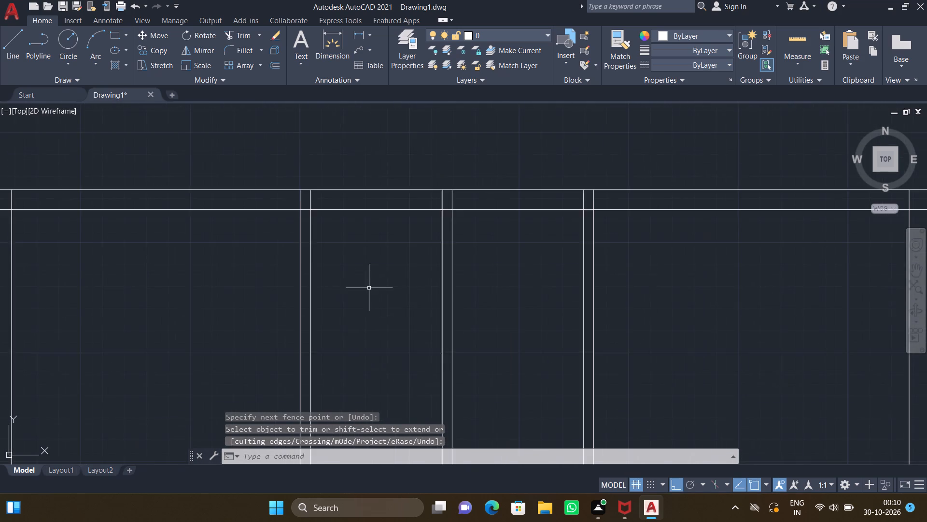
middle_click_drag(366, 288, 343, 191)
scroll(351, 201, "down", 2)
key("o")
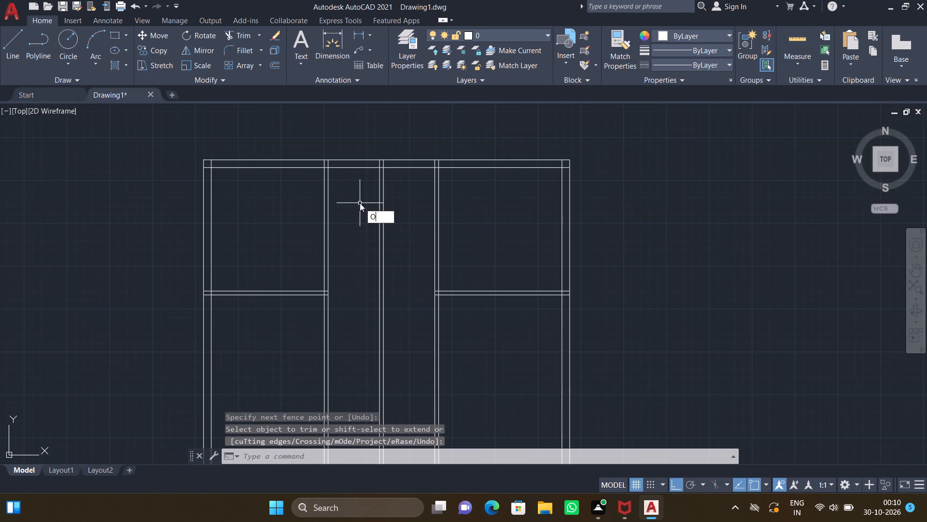
key("Return")
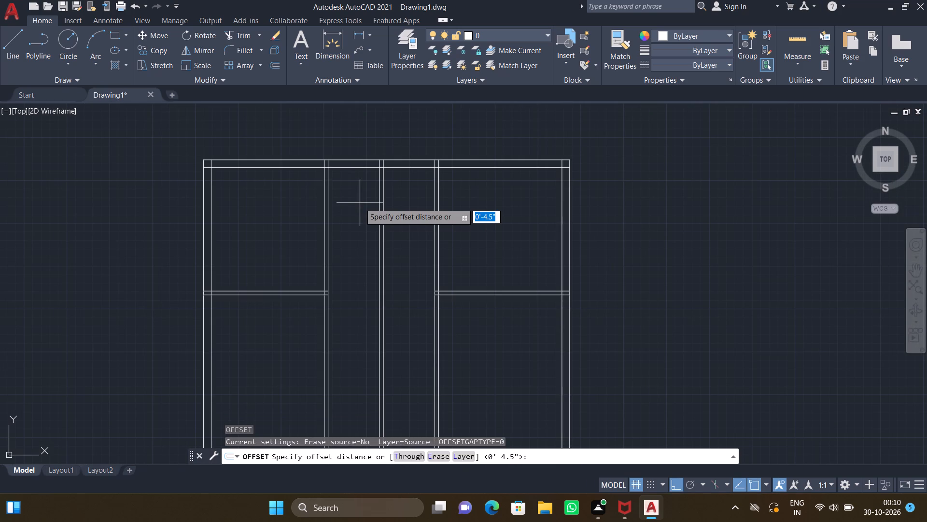
type("8'")
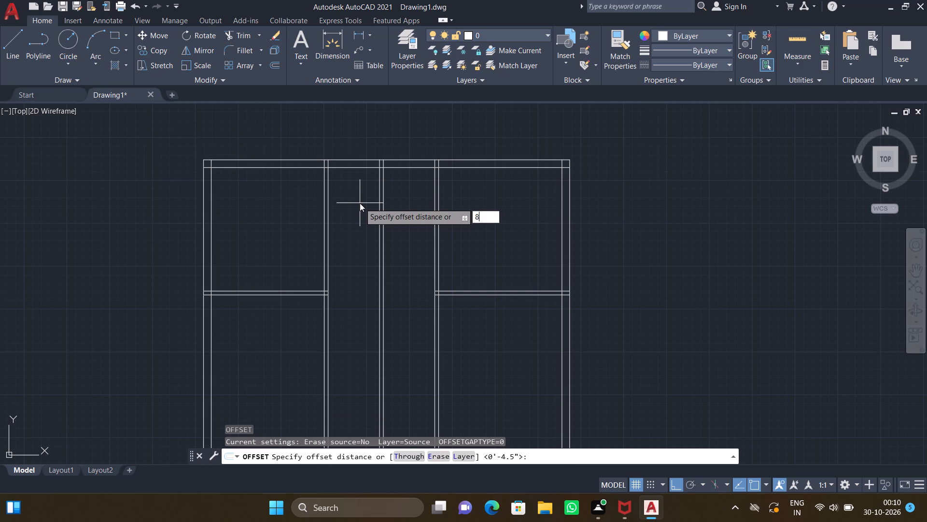
key("Return")
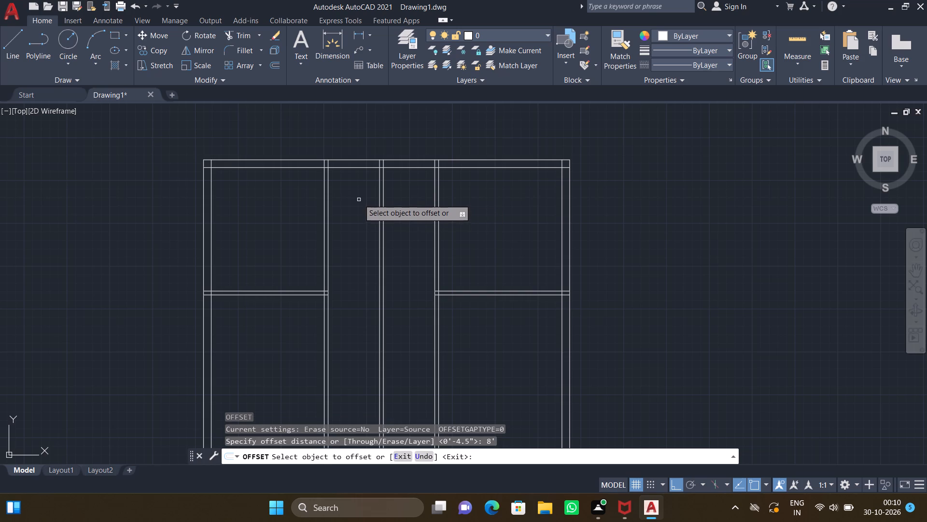
left_click(343, 168)
left_click(351, 269)
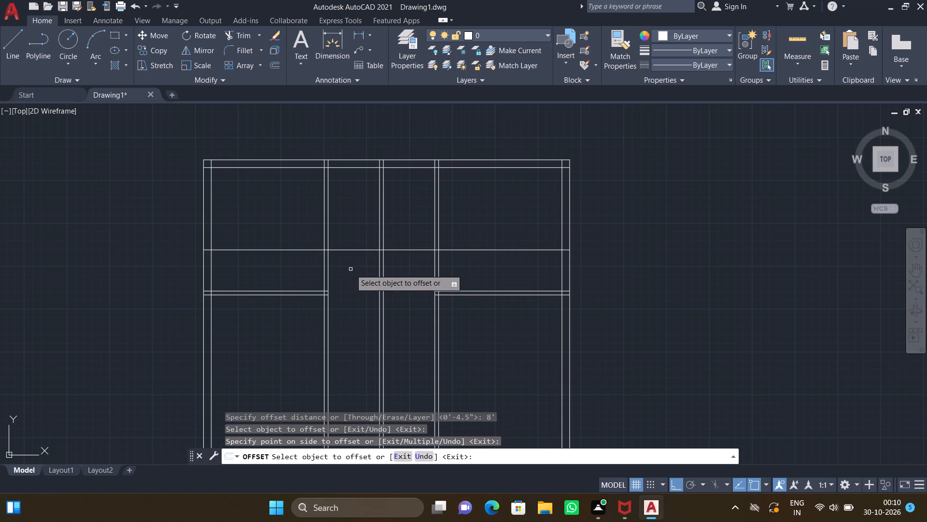
key("Return")
Trim the line 8' below the north wall out of the northwest and northeast rooms, including its pieces inside the west and east outer walls.
type("TR")
key("Return")
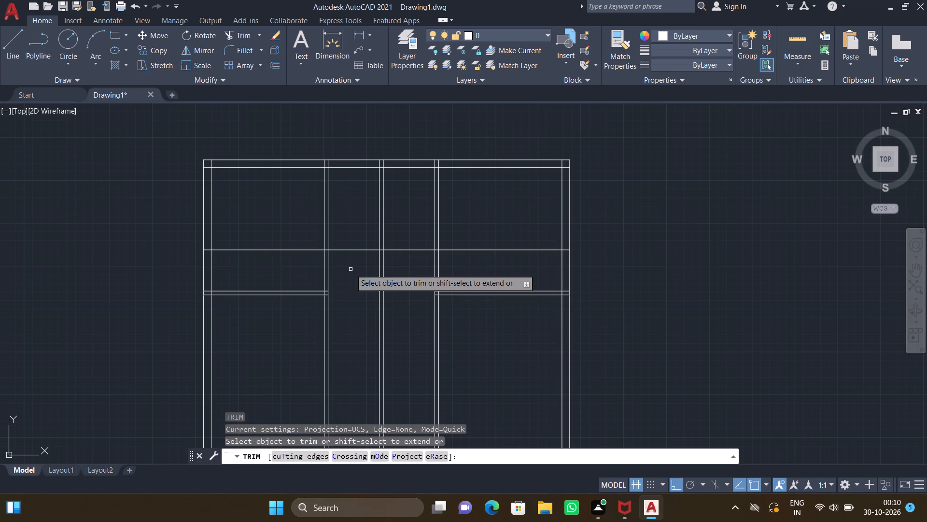
left_click_drag(273, 236, 272, 269)
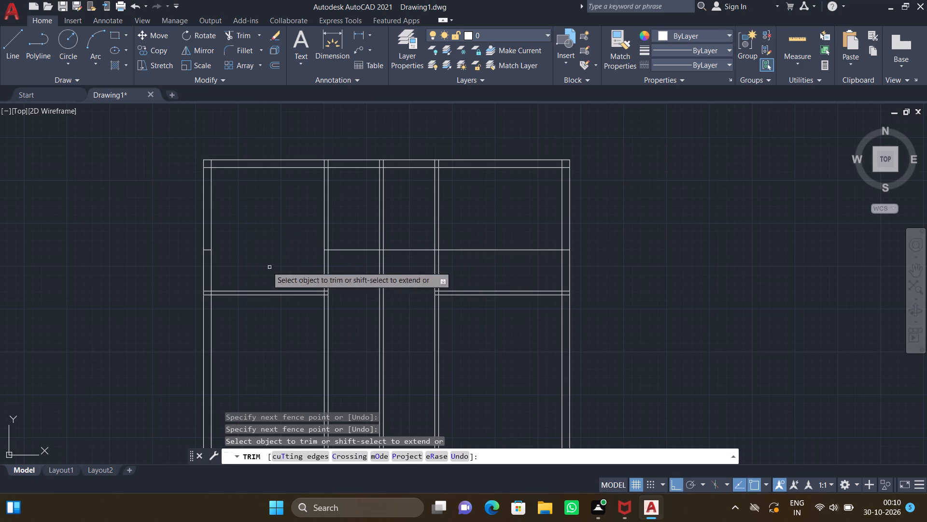
scroll(205, 249, "up", 3)
left_click_drag(205, 244, 205, 270)
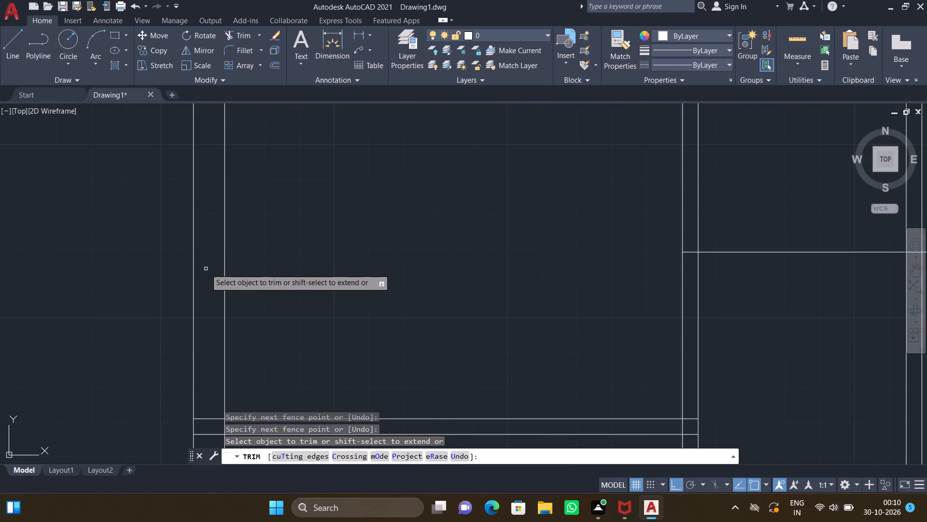
scroll(231, 262, "down", 3)
middle_click_drag(455, 290, 367, 268)
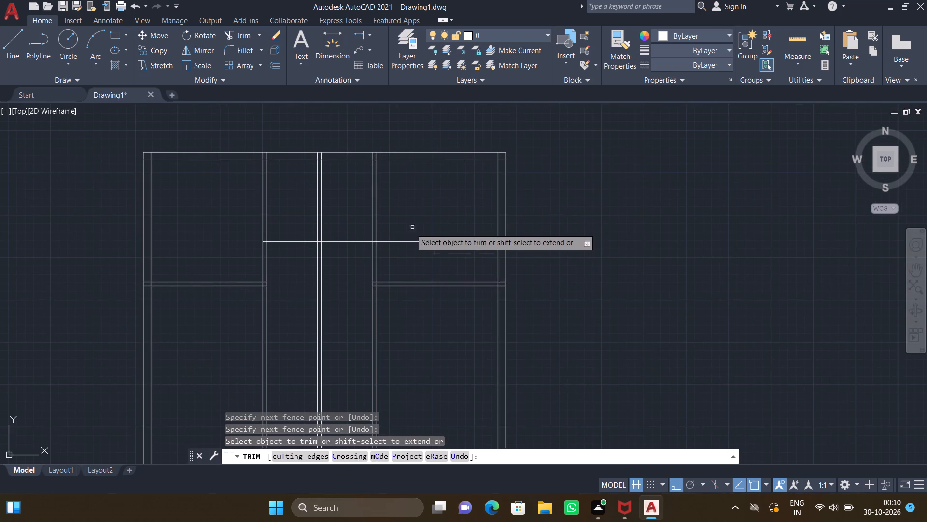
scroll(408, 234, "up", 2)
left_click_drag(413, 229, 421, 264)
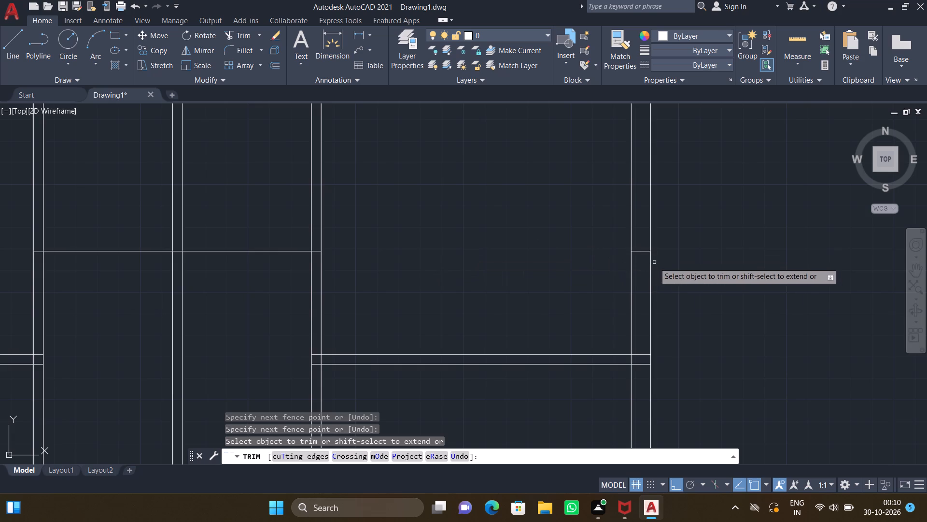
scroll(650, 259, "up", 3)
left_click_drag(607, 210, 598, 251)
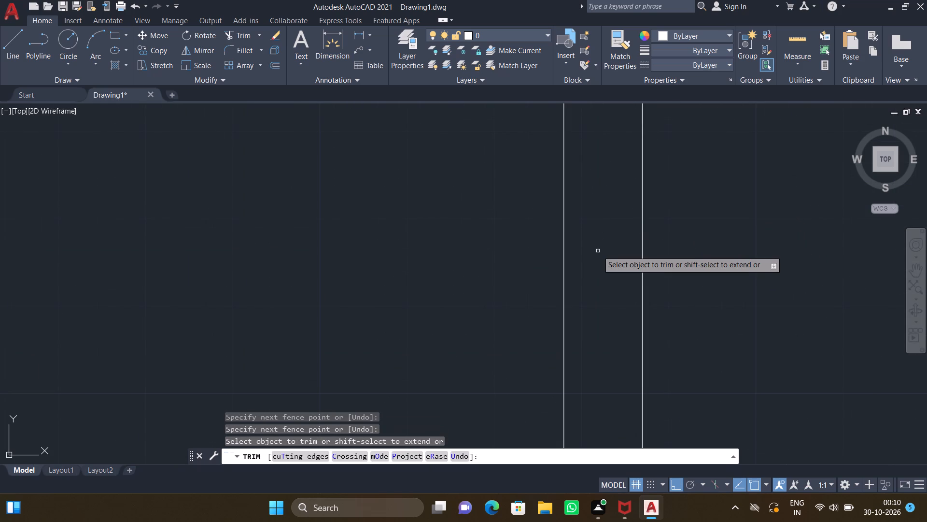
key("Return")
Offset the remaining horizontal line between the first and third vertical partitions by 4.5" in the negative Y direction.
scroll(593, 256, "down", 3)
scroll(378, 281, "down", 2)
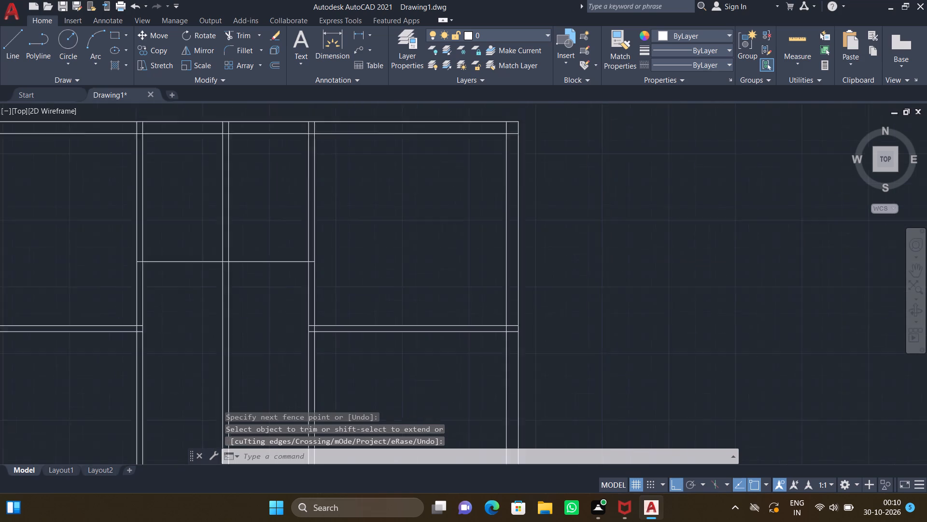
scroll(377, 281, "down", 1)
middle_click_drag(302, 292, 323, 256)
scroll(353, 249, "up", 2)
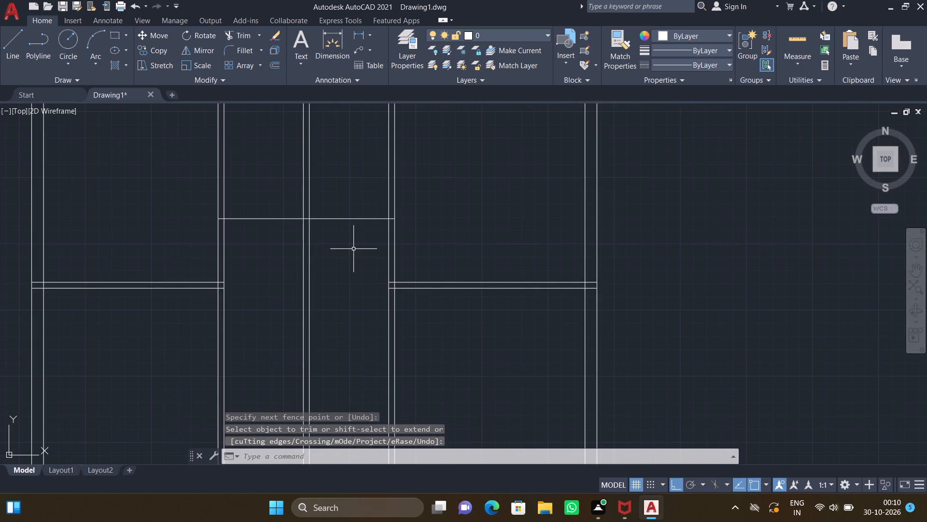
key("o")
key("Return")
type("4.5\"")
key("Return")
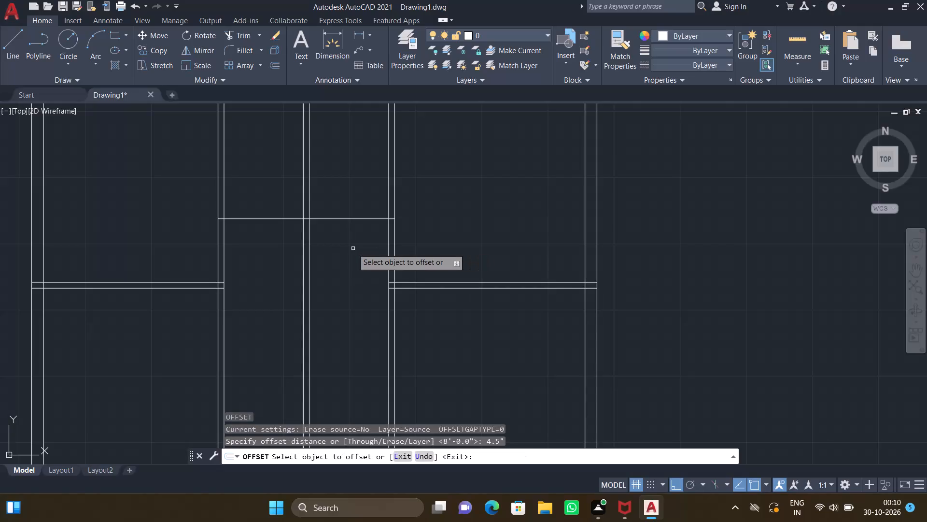
left_click(330, 218)
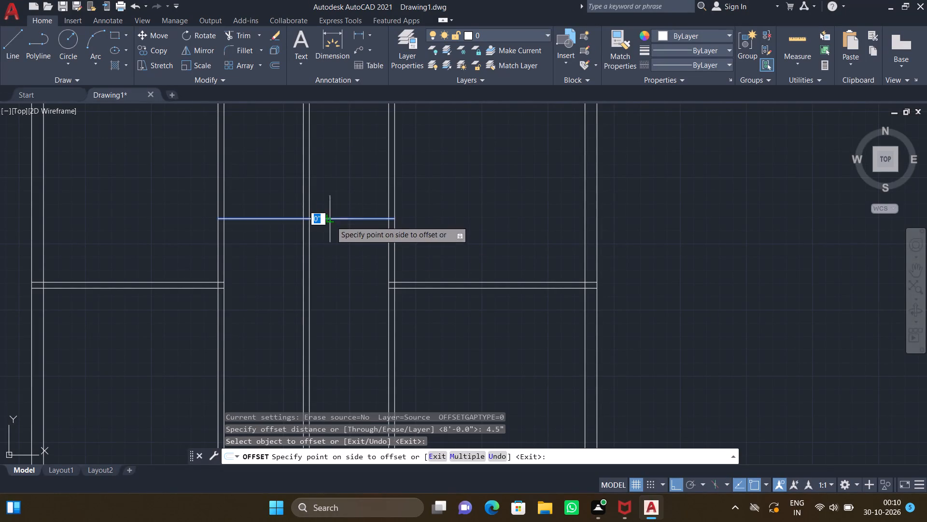
left_click(335, 254)
key("Return")
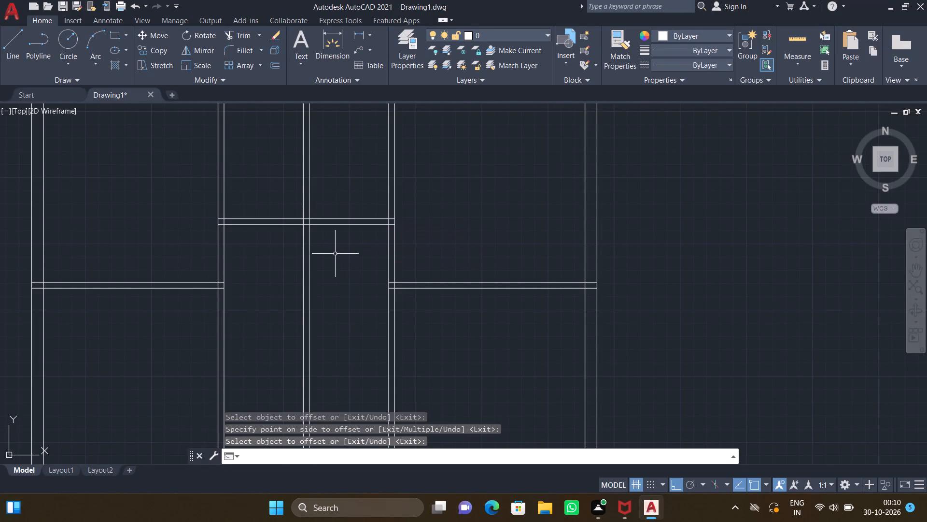
Trim all three vertical partitions where they run south past the horizontal partitions.
type("TR")
key("Return")
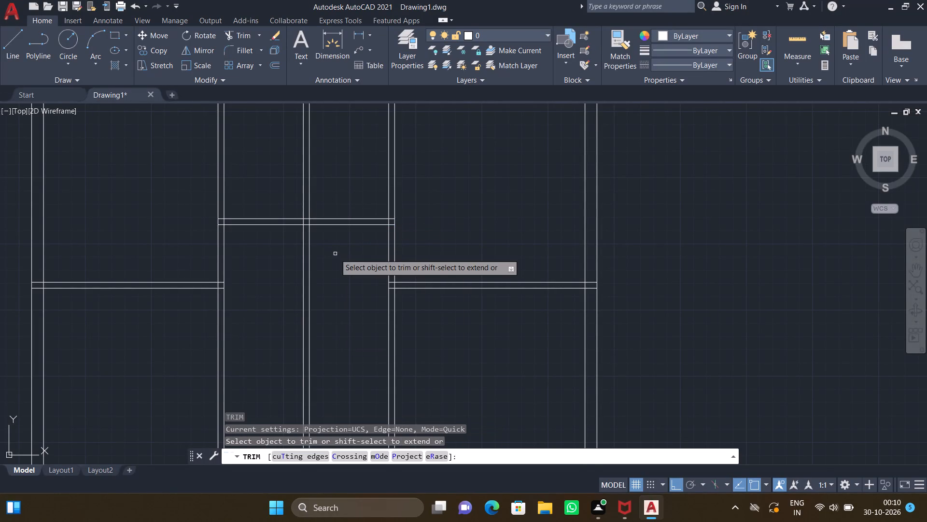
middle_click_drag(281, 338, 283, 245)
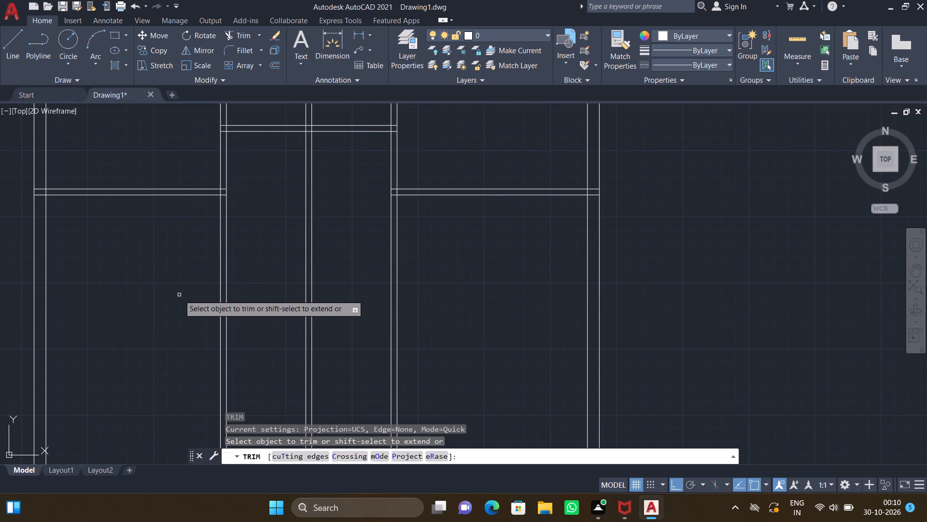
left_click_drag(179, 294, 255, 313)
left_click_drag(273, 287, 319, 304)
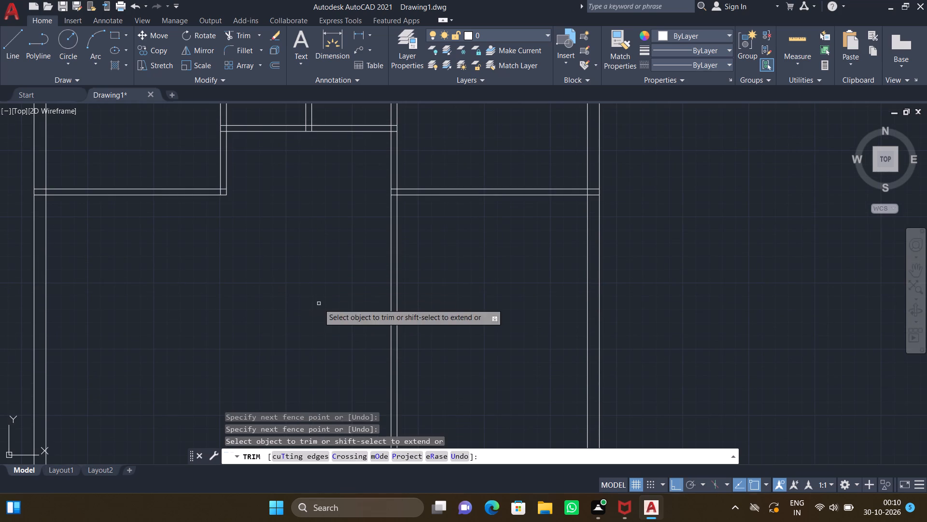
left_click_drag(345, 283, 430, 314)
key("Return")
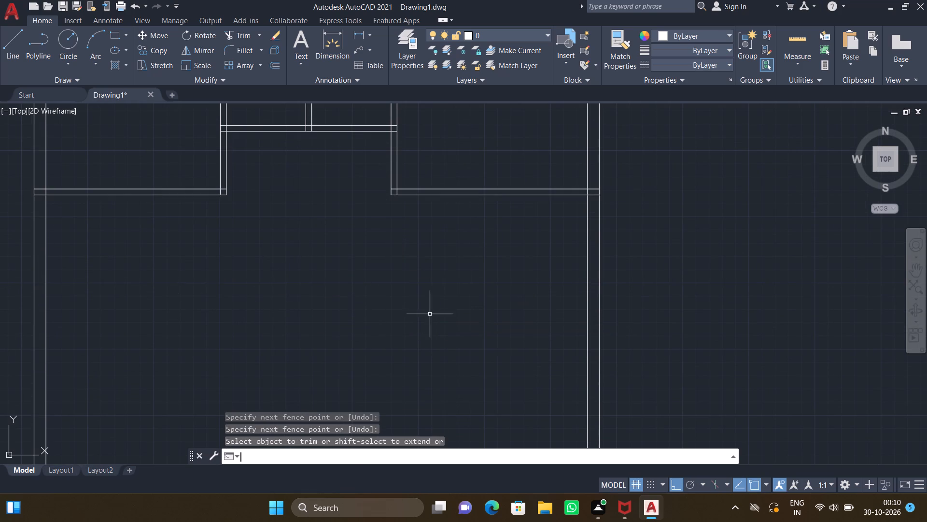
Offset the lower line of the northwest room's south partition 11'6" in the negative Y direction.
scroll(427, 315, "down", 5)
middle_click_drag(347, 331, 356, 275)
scroll(422, 260, "up", 4)
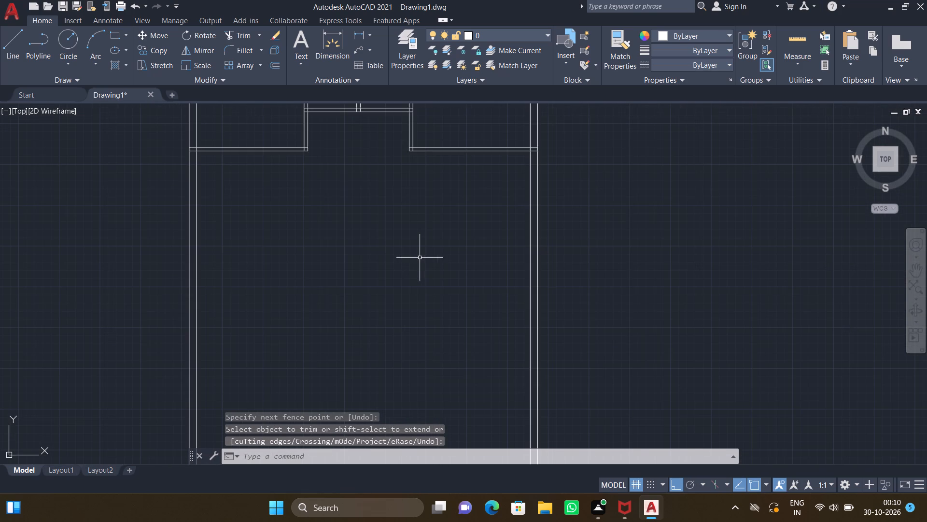
key("o")
key("Return")
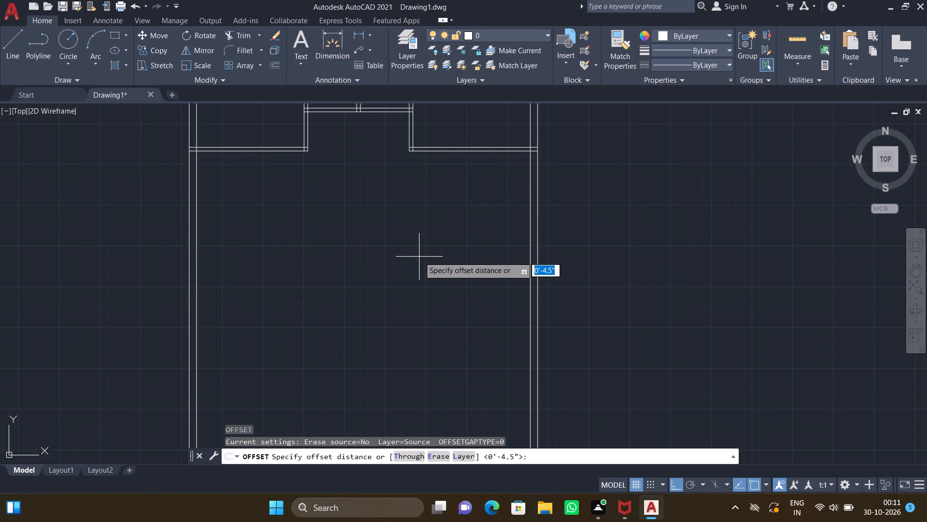
type("11'")
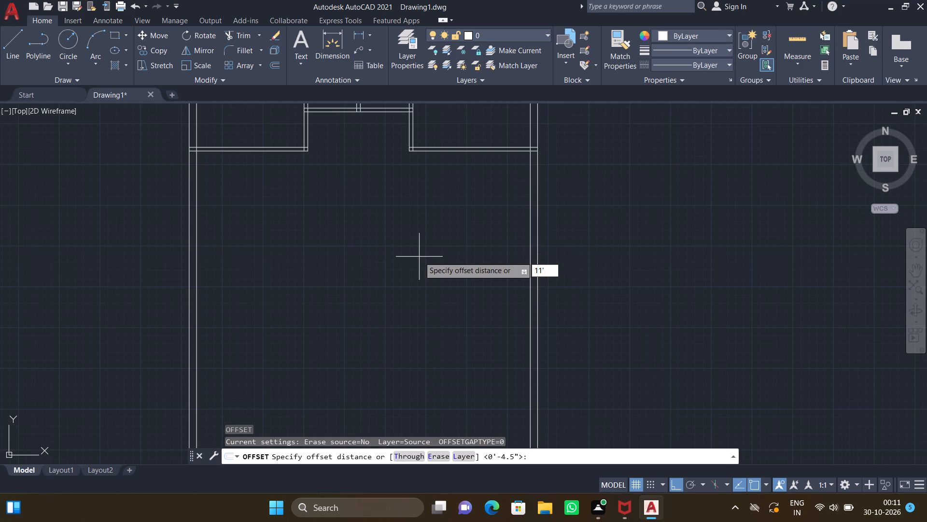
key("6")
key("shift+quotedbl")
key("Return")
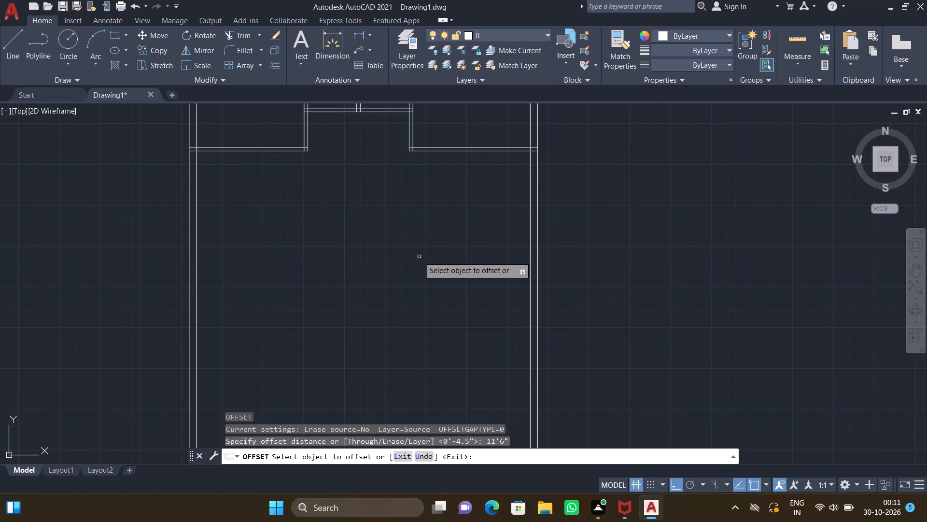
left_click(287, 151)
left_click(278, 286)
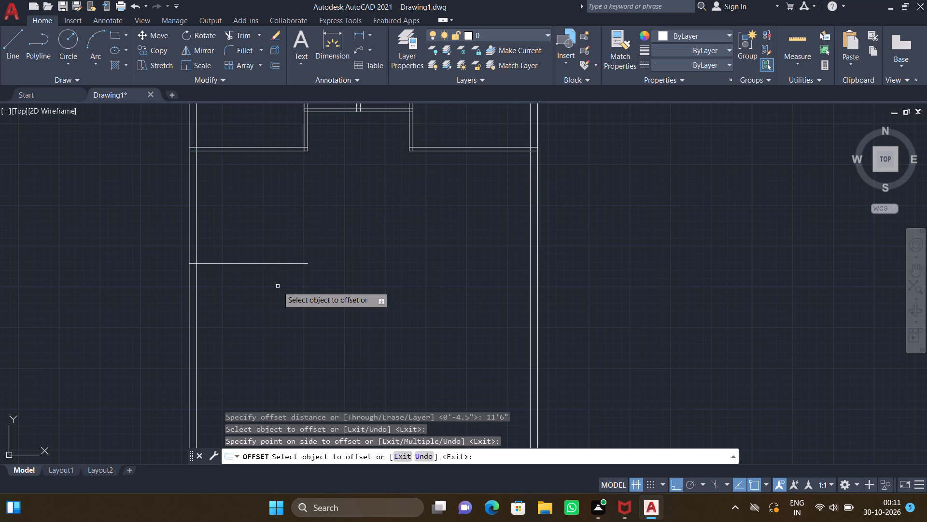
key("Return")
Extend the new horizontal line eastward across the plan to the outer line of the east wall.
type("EX")
key("Return")
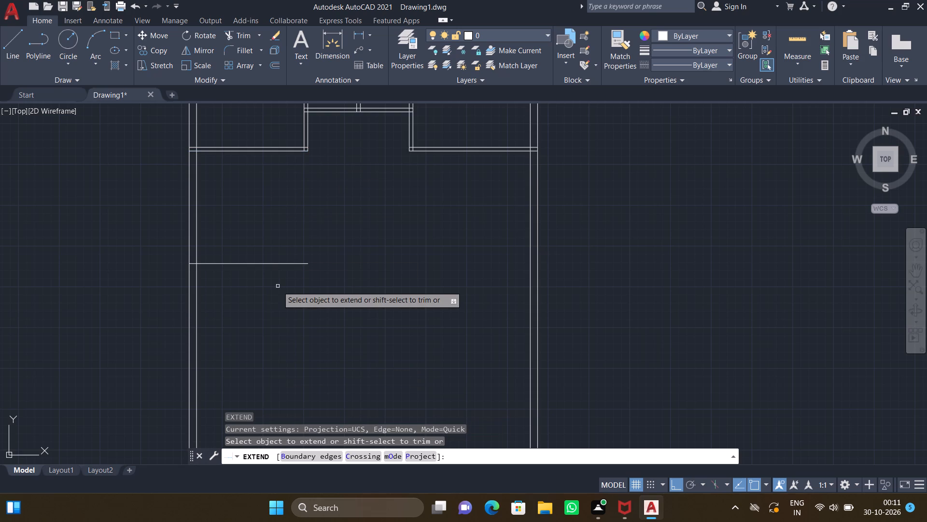
left_click(302, 265)
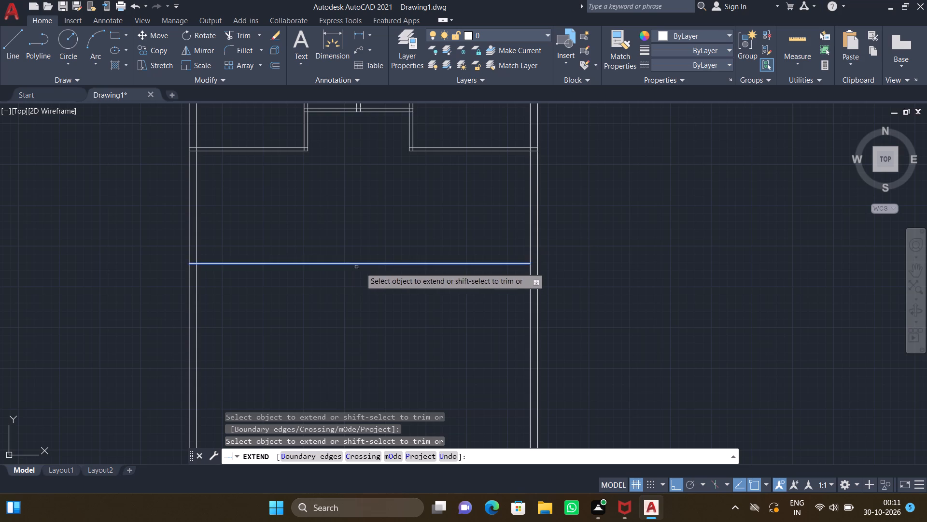
left_click(388, 263)
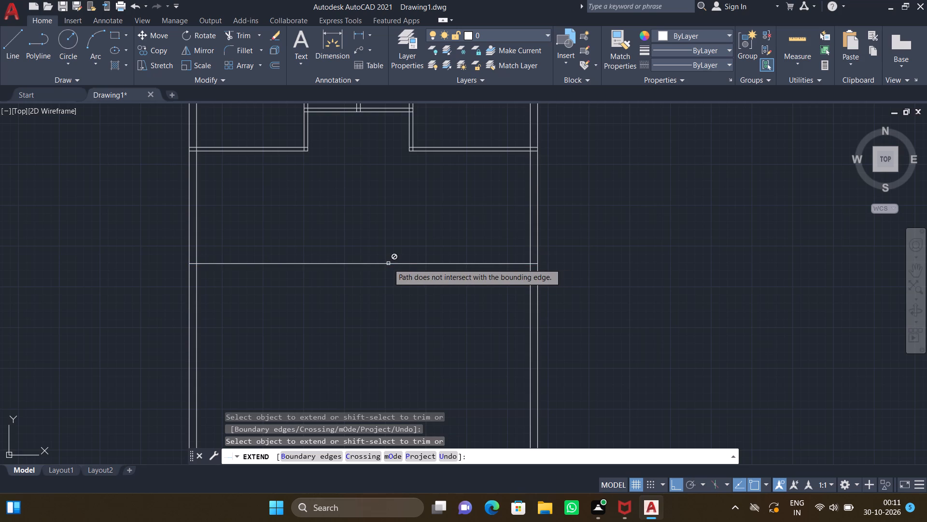
key("Return")
Offset the extended full-width horizontal line by 4.5" in the negative Y direction.
key("o")
key("Return")
type("4.5\"")
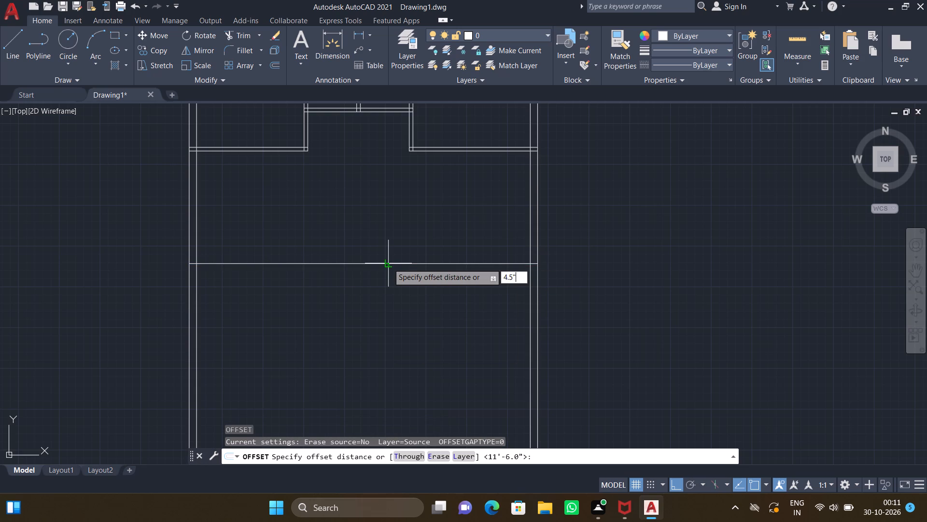
key("Return")
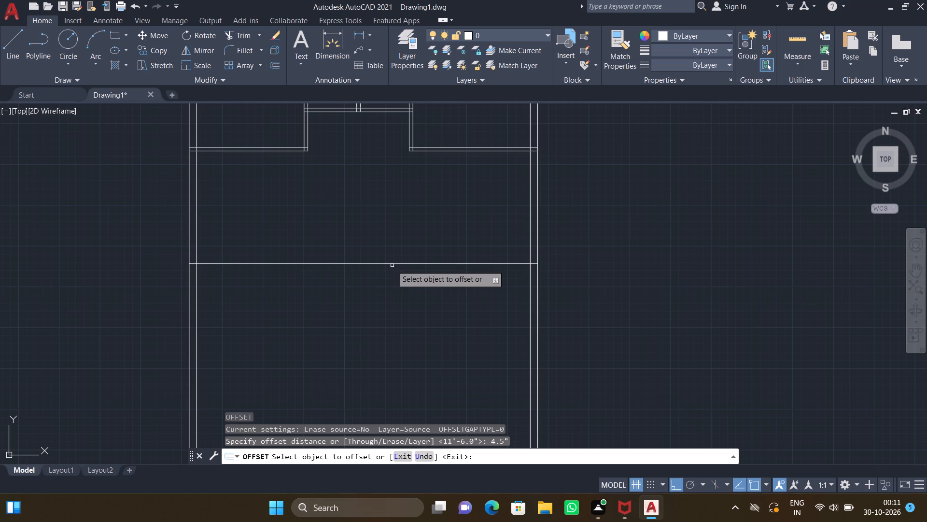
left_click(392, 262)
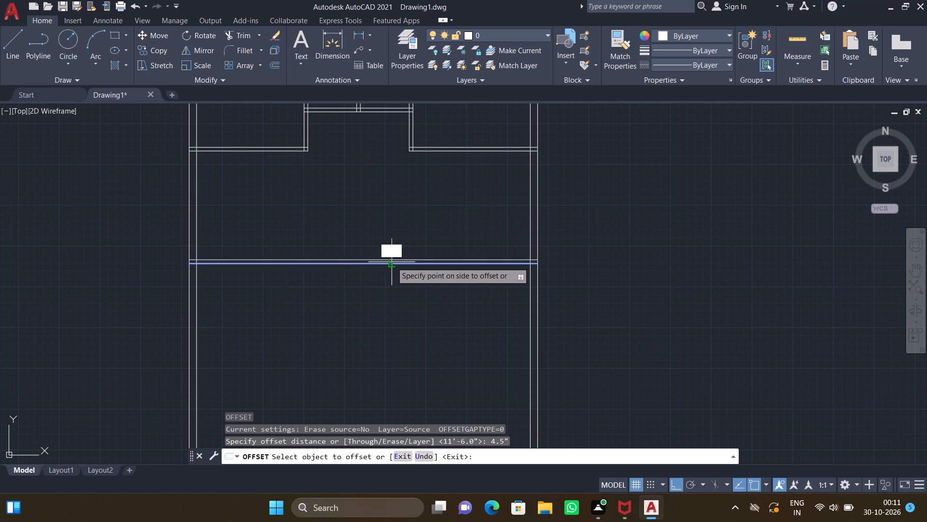
left_click(394, 295)
key("Return")
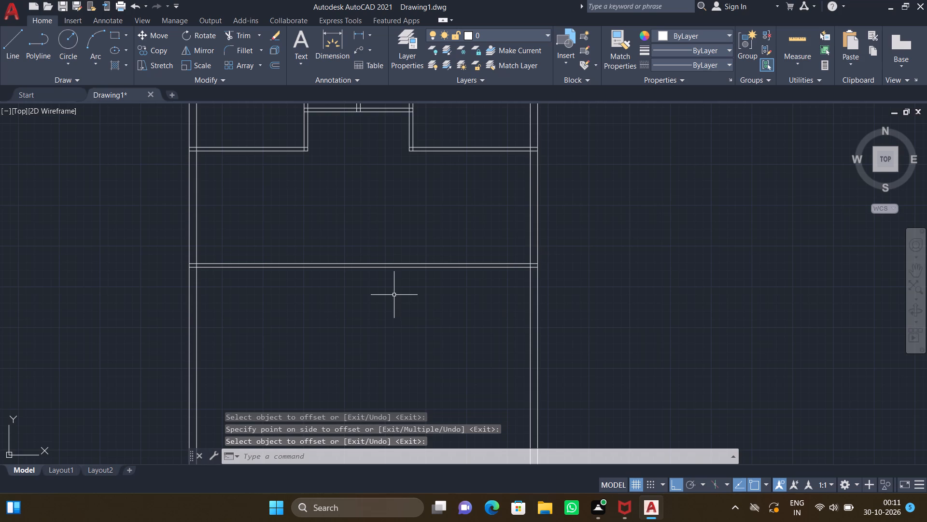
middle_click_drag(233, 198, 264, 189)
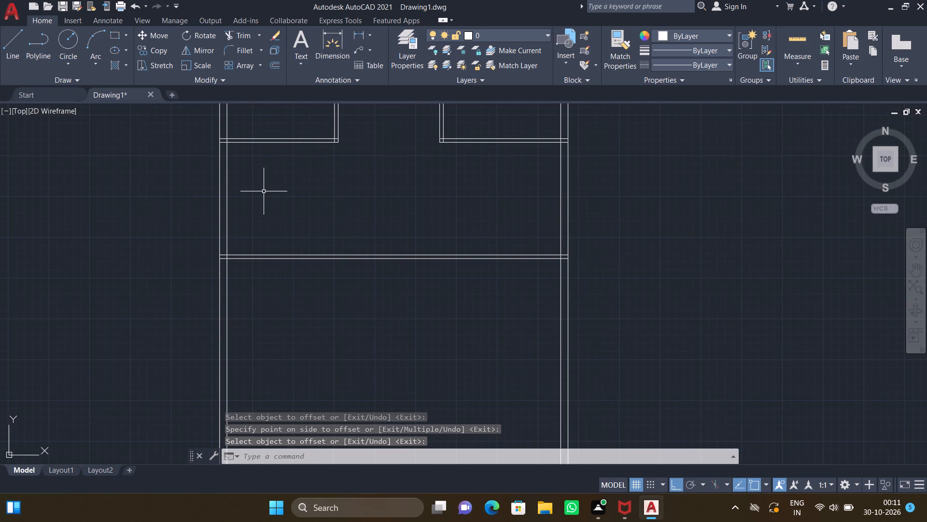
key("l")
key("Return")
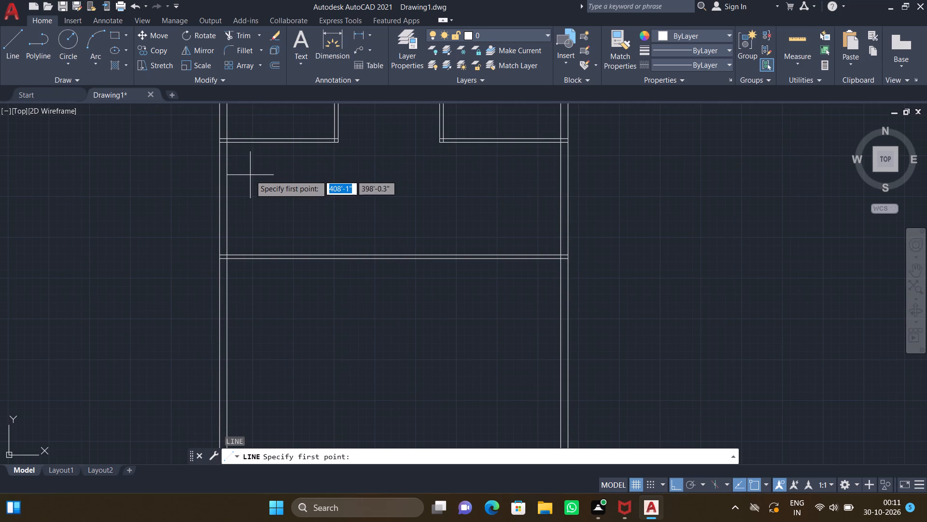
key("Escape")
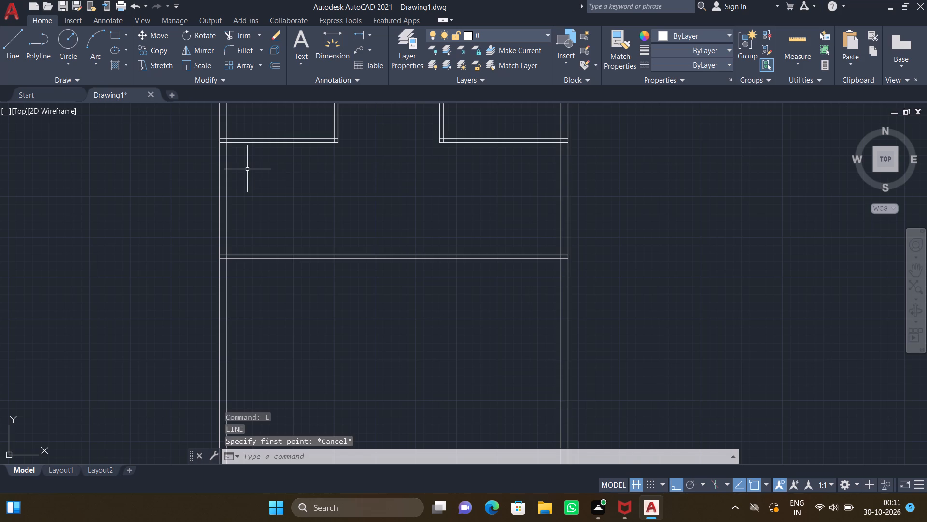
Trim both west wall lines between the northwest room's south partition and the full-width horizontal partition below it.
type("TR")
key("Return")
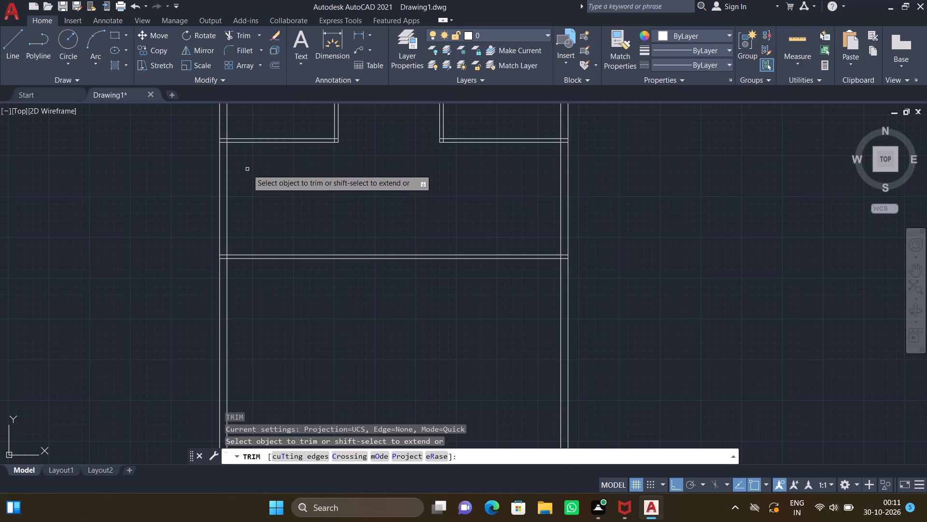
left_click_drag(213, 213, 265, 222)
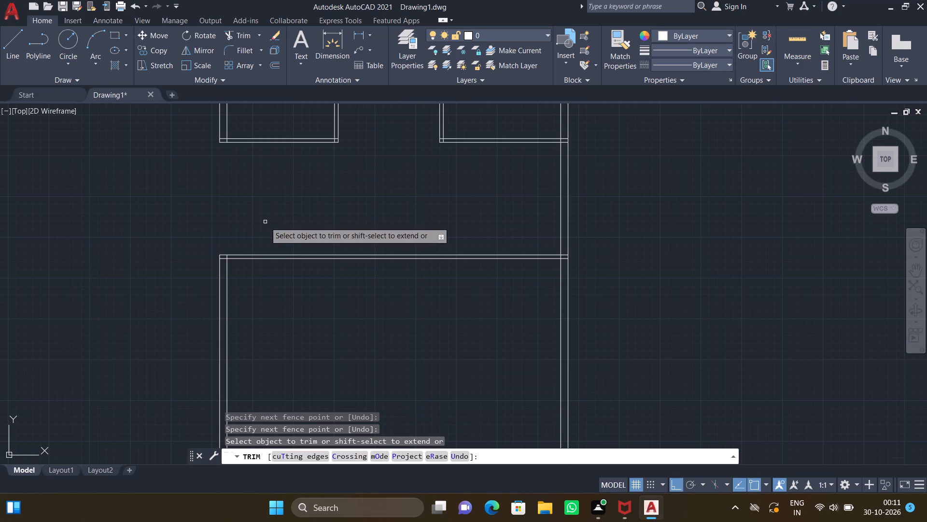
key("Return")
Draw a vertical line from the northwest room's south partition to the full-width partition, about 2' east of the west wall's outer line.
key("l")
key("Return")
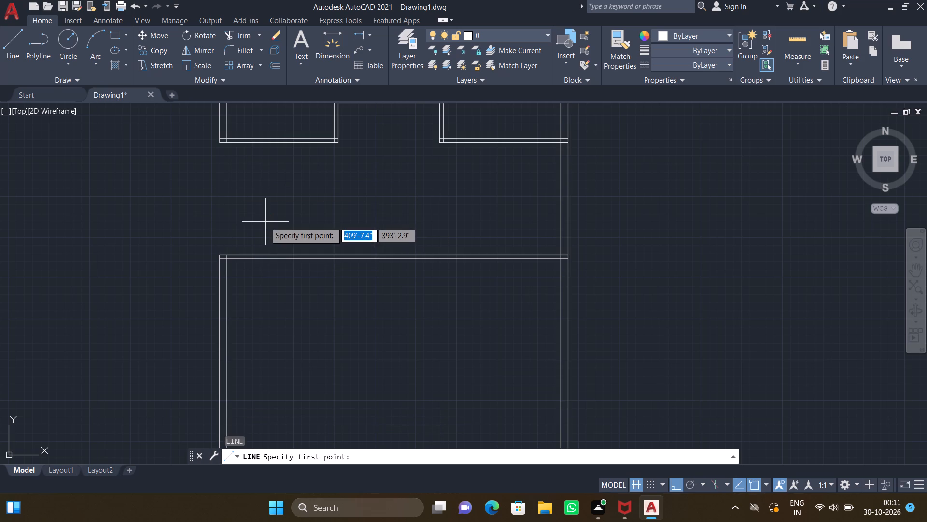
scroll(243, 153, "up", 3)
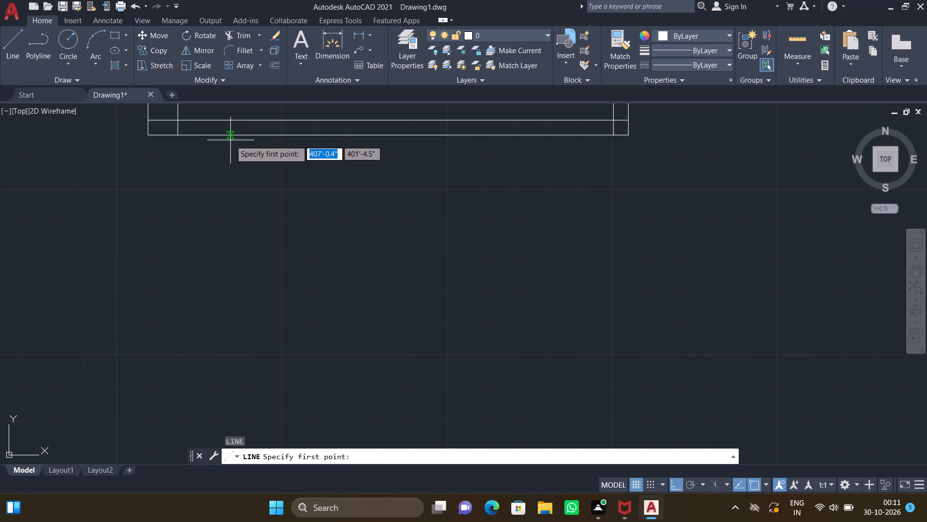
left_click(230, 135)
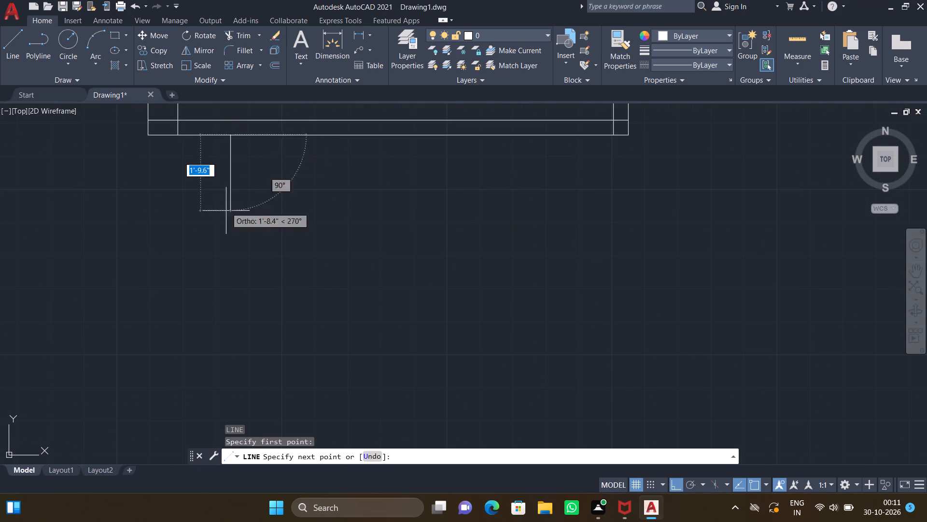
scroll(226, 220, "down", 3)
middle_click_drag(231, 278, 229, 257)
scroll(225, 290, "up", 3)
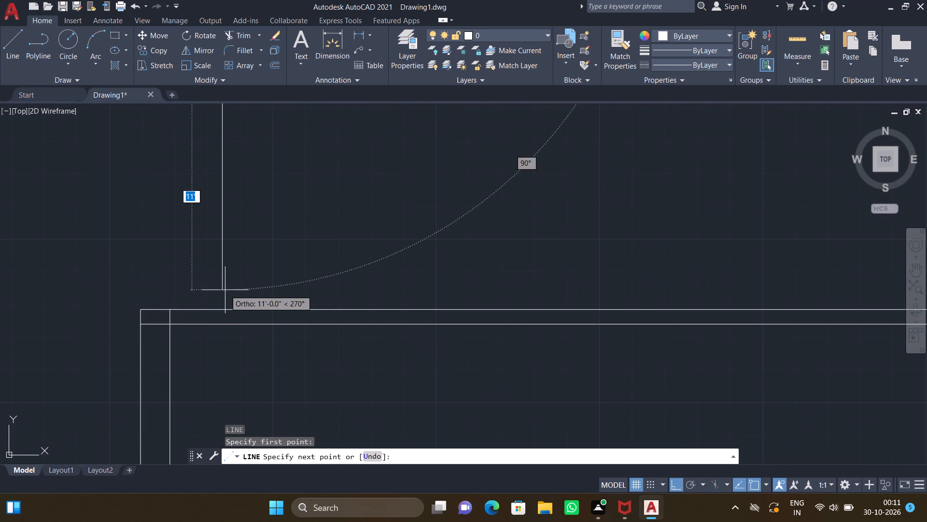
left_click(221, 311)
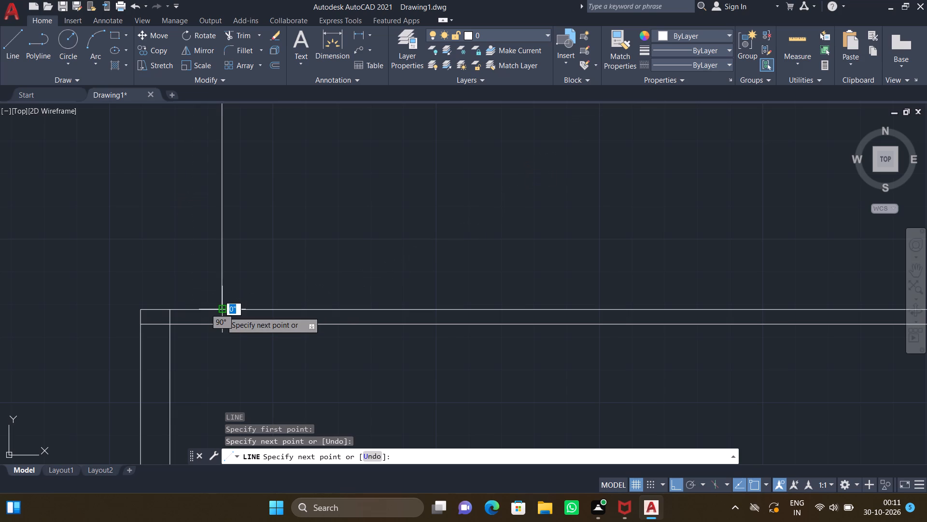
key("Return")
Offset the new vertical line by 9" to the east.
scroll(220, 302, "down", 3)
middle_click_drag(207, 278, 238, 256)
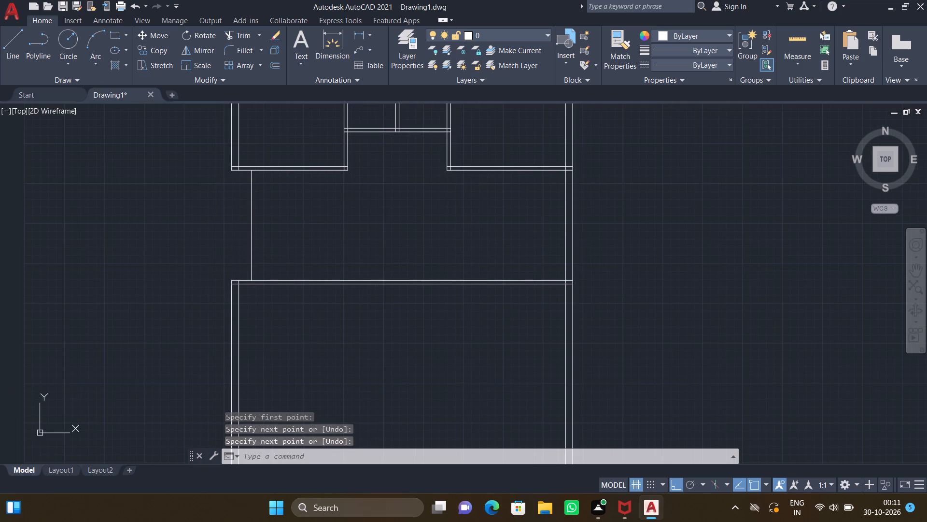
scroll(243, 203, "up", 2)
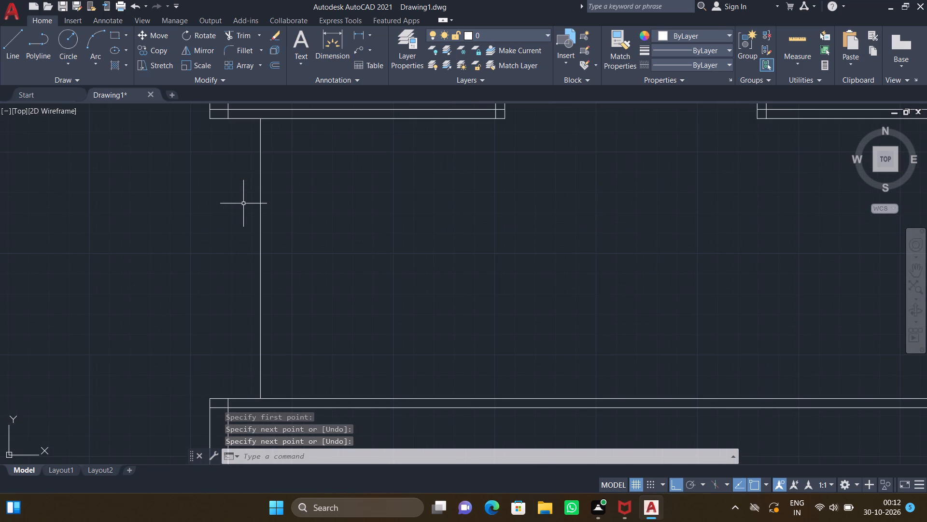
key("o")
key("Return")
type("9\"")
key("Return")
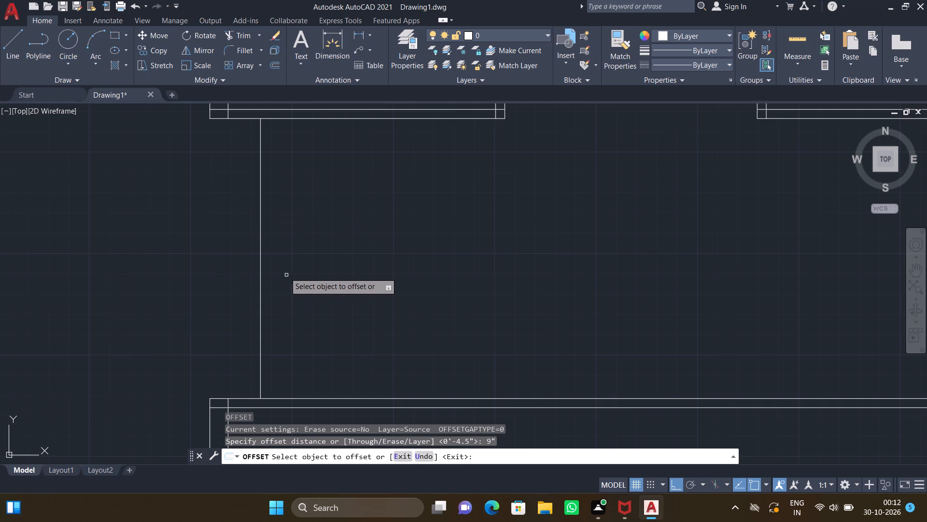
left_click(259, 225)
left_click(306, 229)
key("Return")
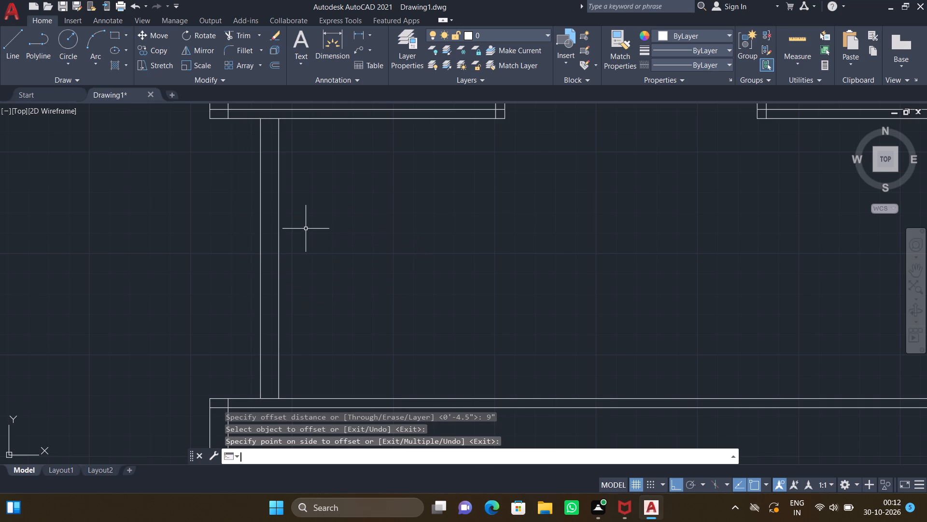
Offset the west line of the new vertical wall by 6'8" to the west.
key("o")
key("Return")
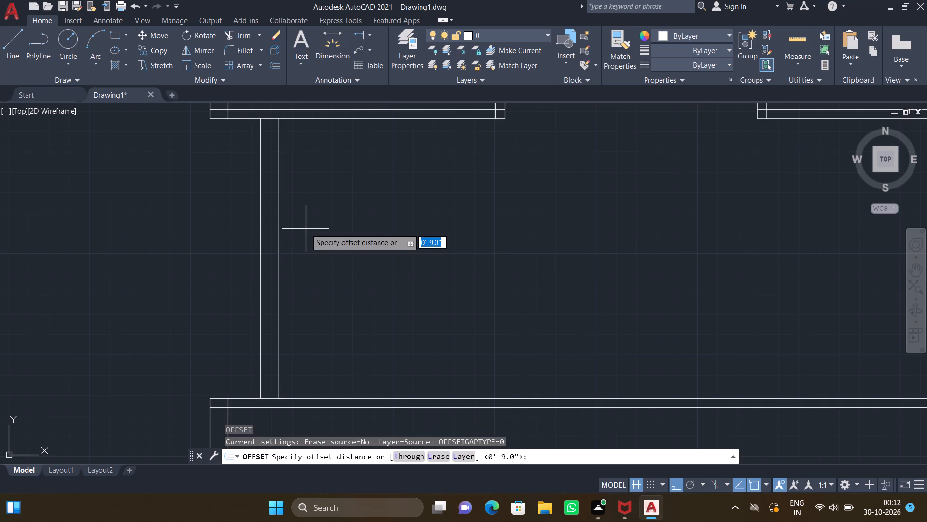
type("6'")
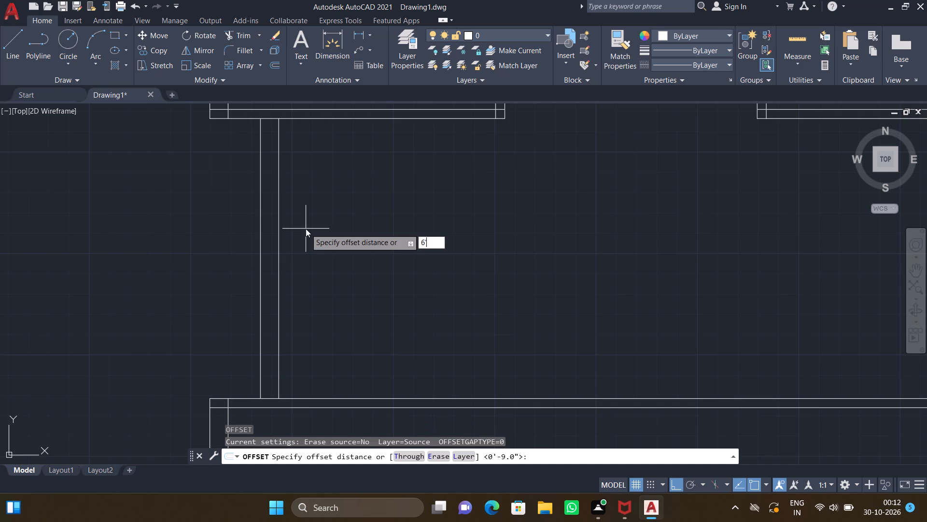
key("8")
key("shift+quotedbl")
key("Return")
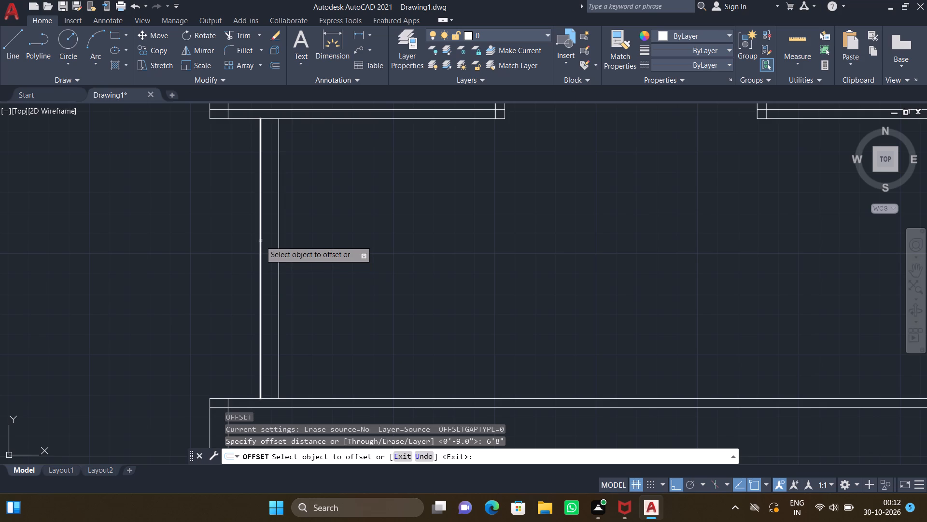
left_click(260, 241)
left_click(195, 249)
key("Return")
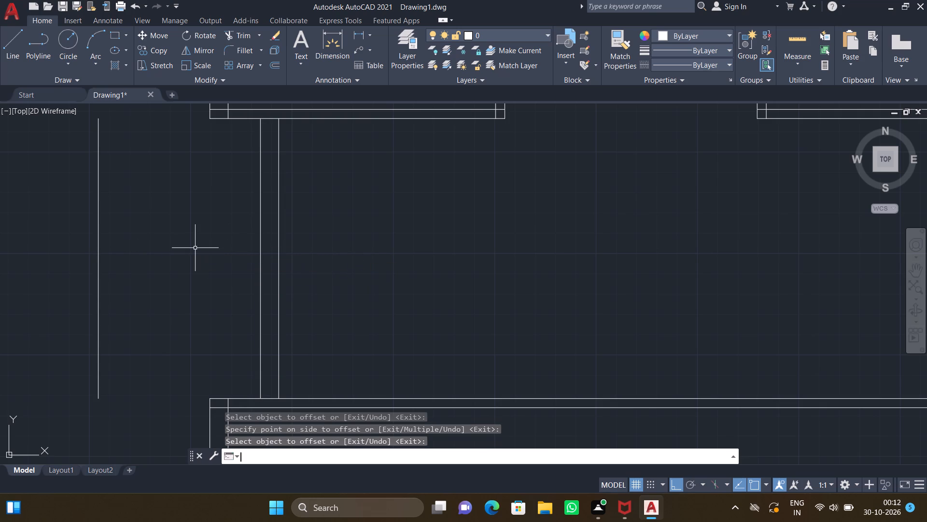
Draw a horizontal line about 5'9" long westward from the northwest room's outer southwest corner, past the offset vertical line.
scroll(195, 248, "down", 3)
middle_click_drag(179, 250, 276, 226)
scroll(272, 203, "up", 3)
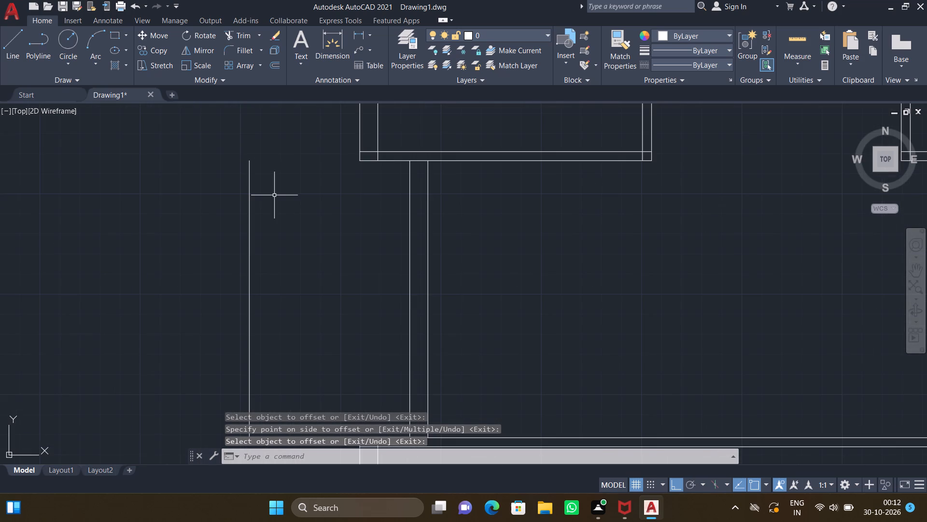
key("l")
key("Return")
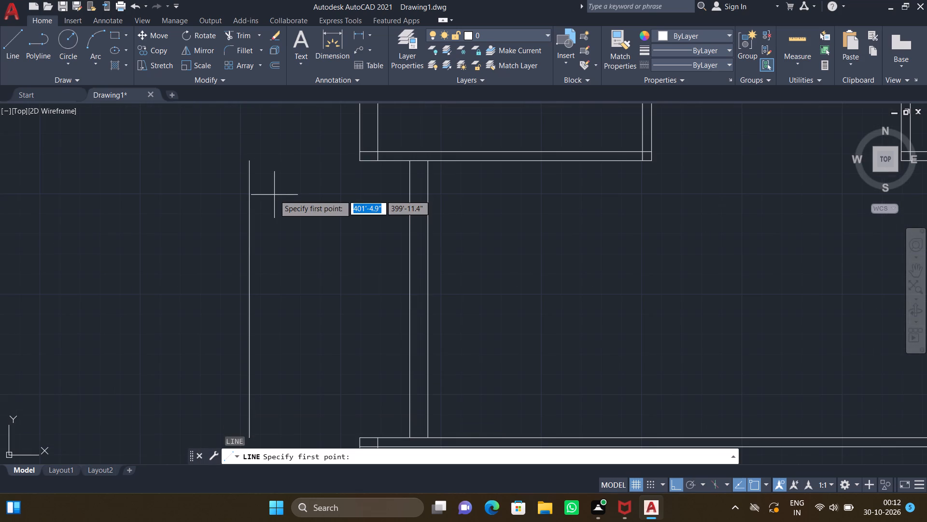
left_click(361, 159)
scroll(255, 161, "up", 1)
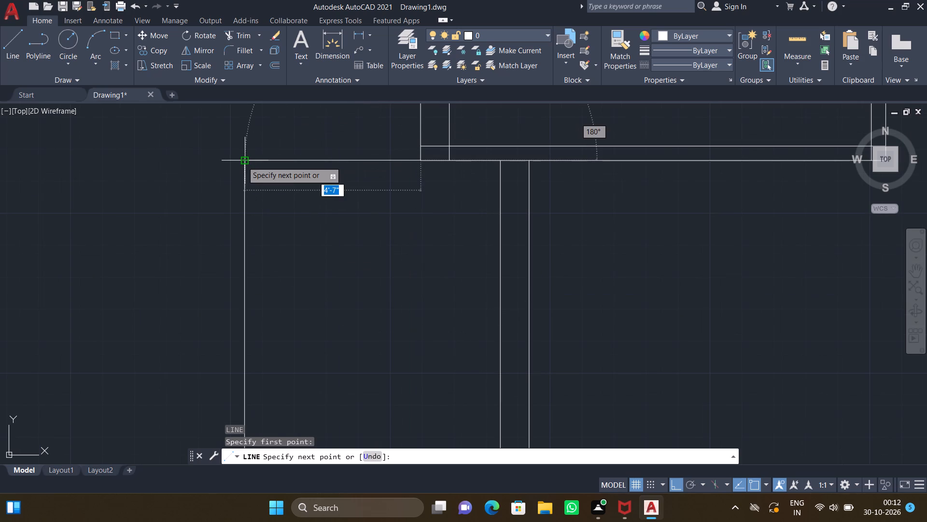
left_click(200, 159)
key("Return")
Draw a horizontal line from the full-width partition's upper west corner to the lower end of the westernmost vertical line.
scroll(292, 183, "down", 2)
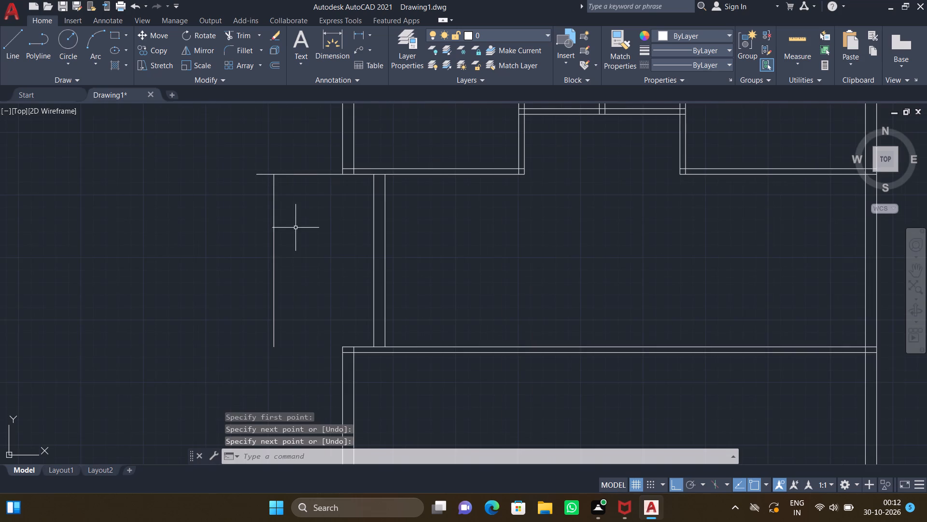
middle_click_drag(296, 222, 317, 191)
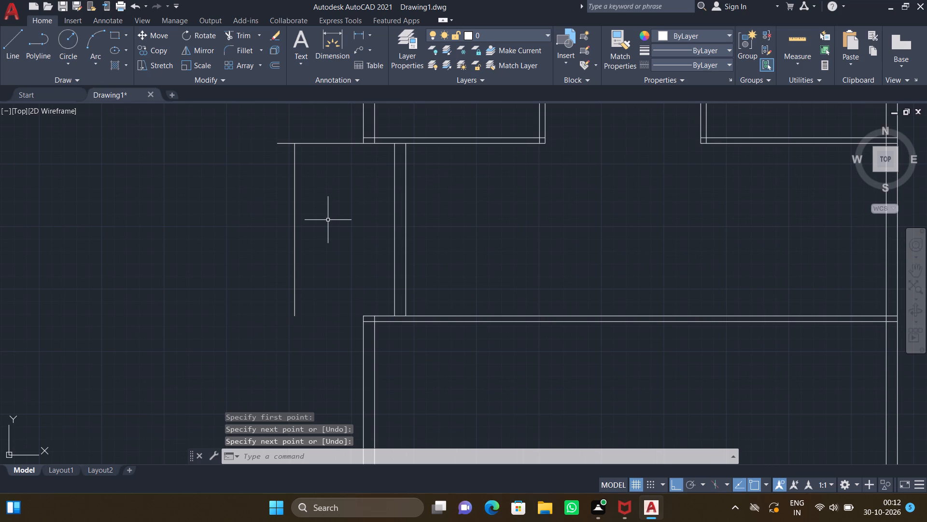
key("l")
key("Return")
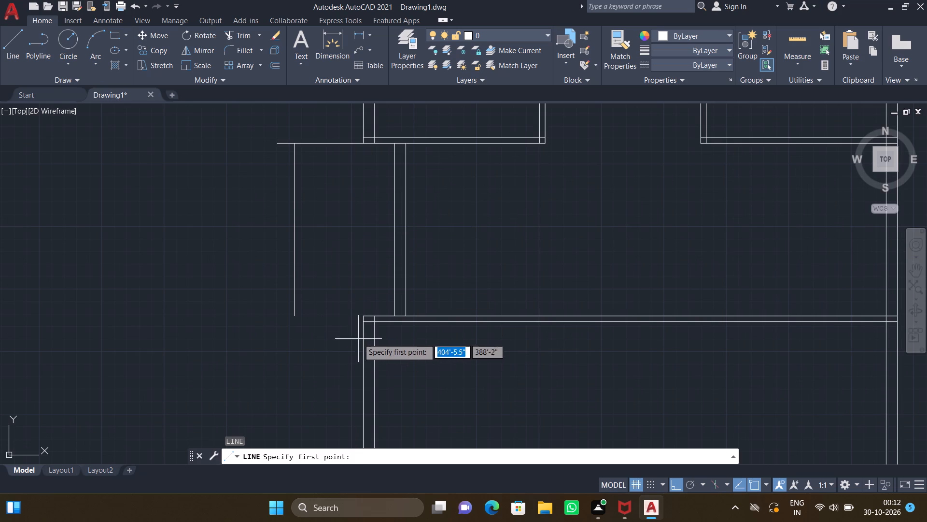
scroll(357, 316, "up", 3)
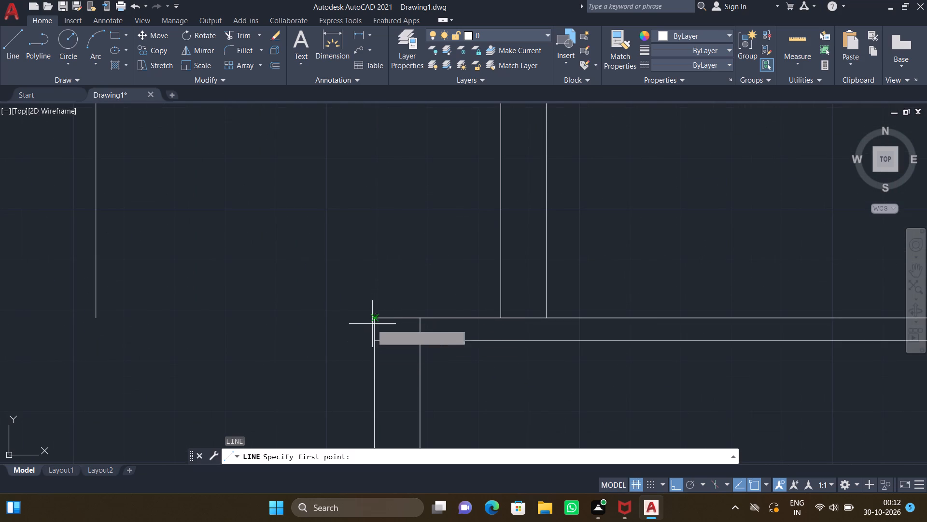
left_click(375, 316)
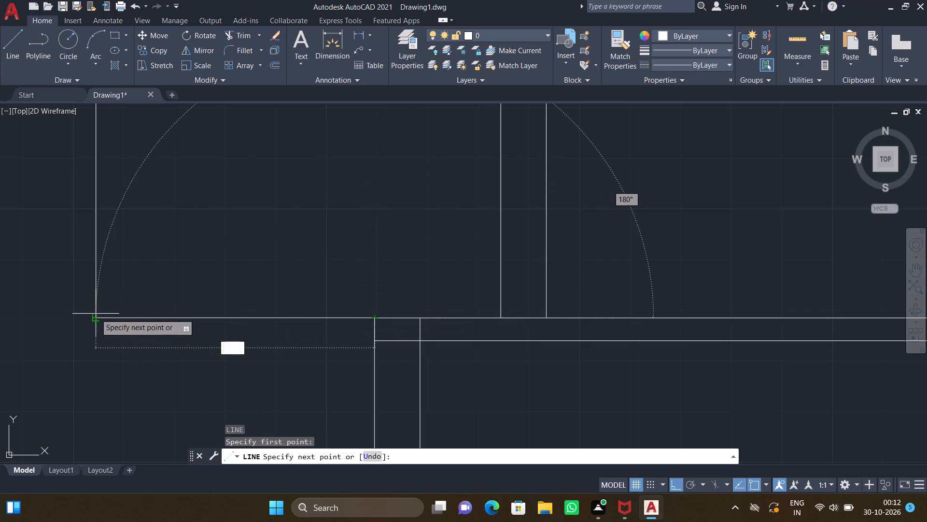
left_click(94, 316)
key("Return")
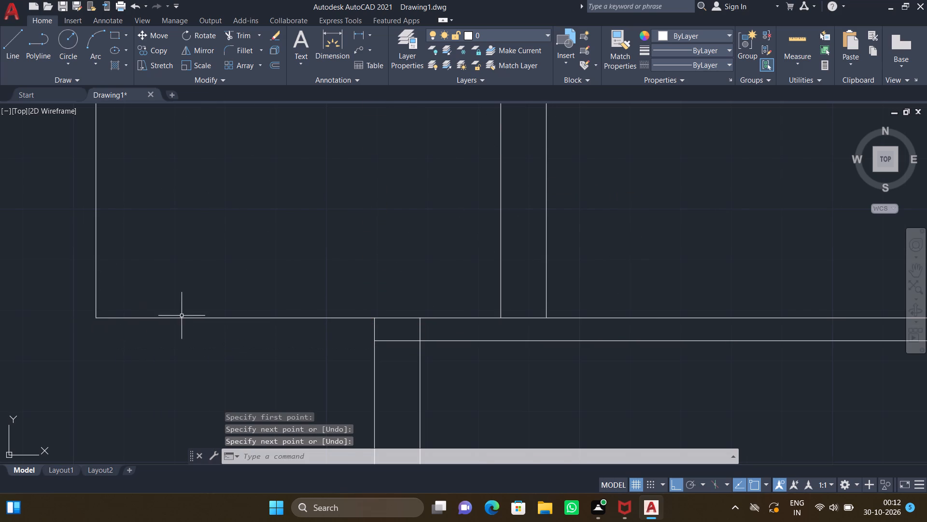
Offset the westernmost vertical line by 9" to the west.
scroll(182, 316, "down", 4)
middle_click_drag(191, 291, 279, 262)
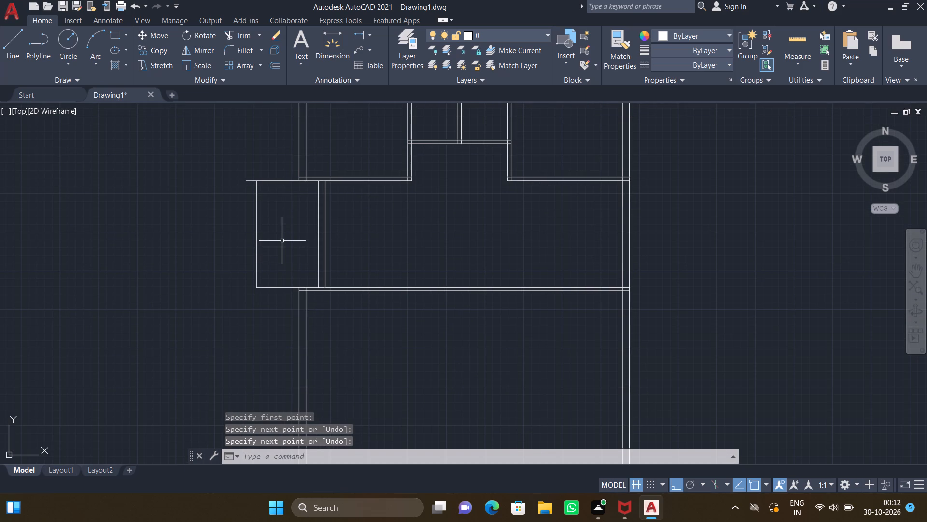
key("o")
key("Return")
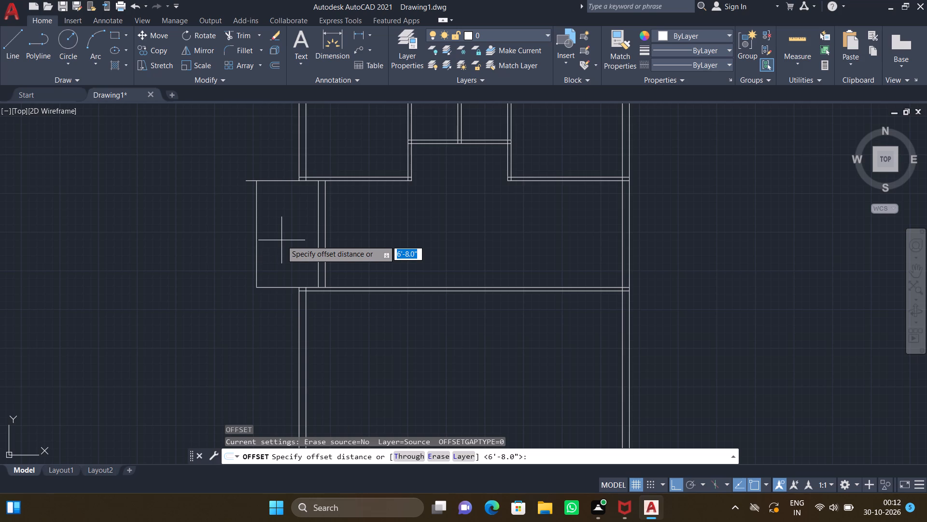
key("9")
key("shift+quotedbl")
key("Return")
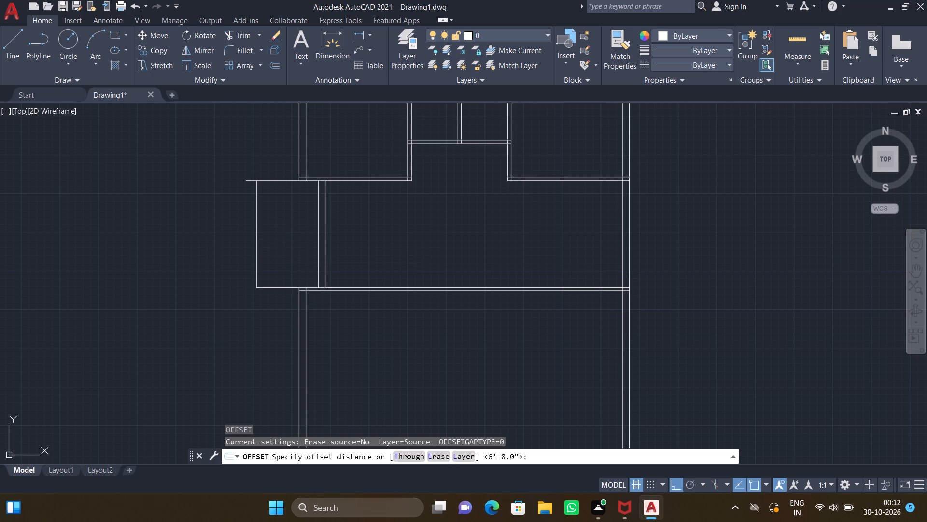
left_click(257, 218)
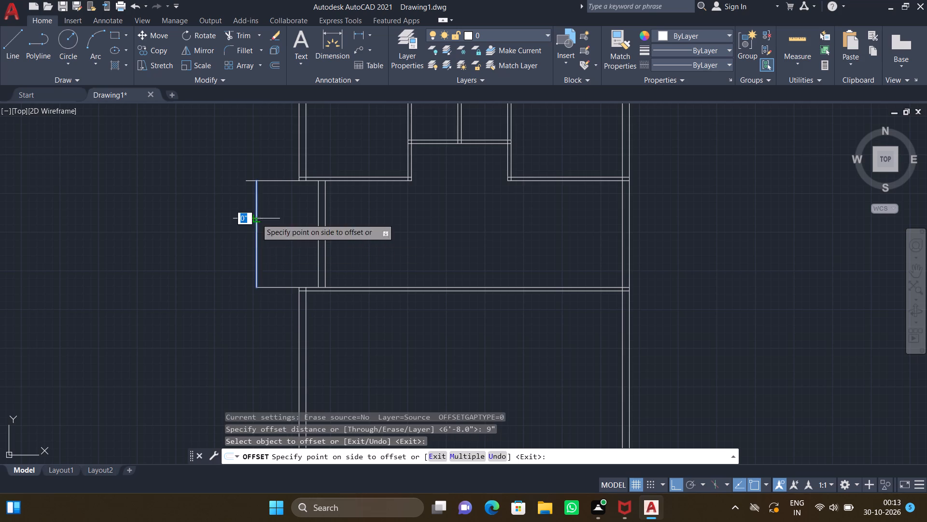
left_click(207, 226)
key("Return")
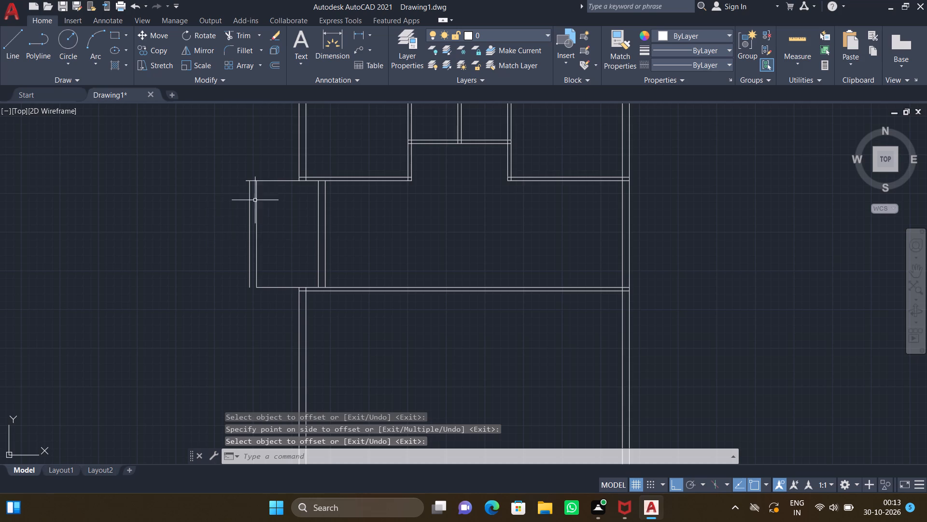
Trim the short stub of the projecting room's top horizontal line that overshoots the westernmost vertical line.
type("TR")
key("Return")
scroll(250, 186, "up", 2)
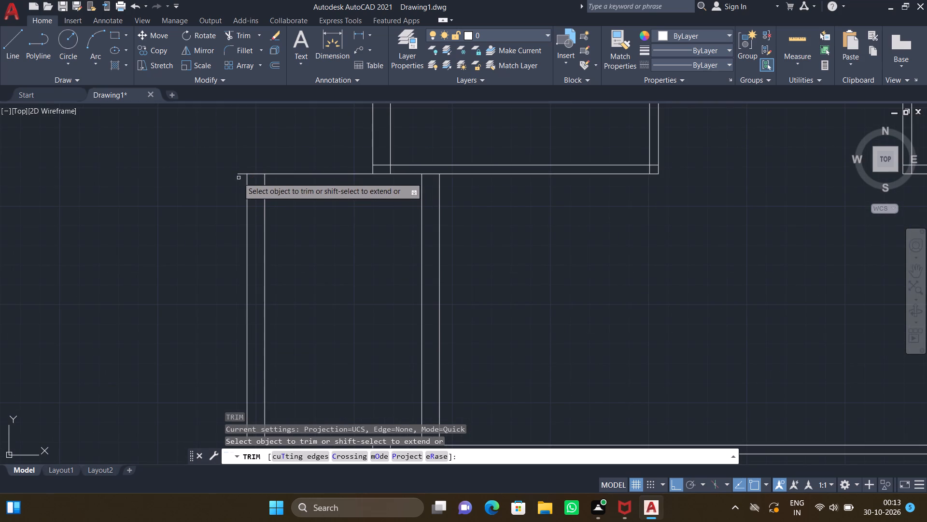
left_click(236, 174)
key("Return")
Draw a horizontal line 5'4" westward from the full-width partition's lower west corner, ending in line with the westernmost vertical line.
scroll(262, 209, "down", 3)
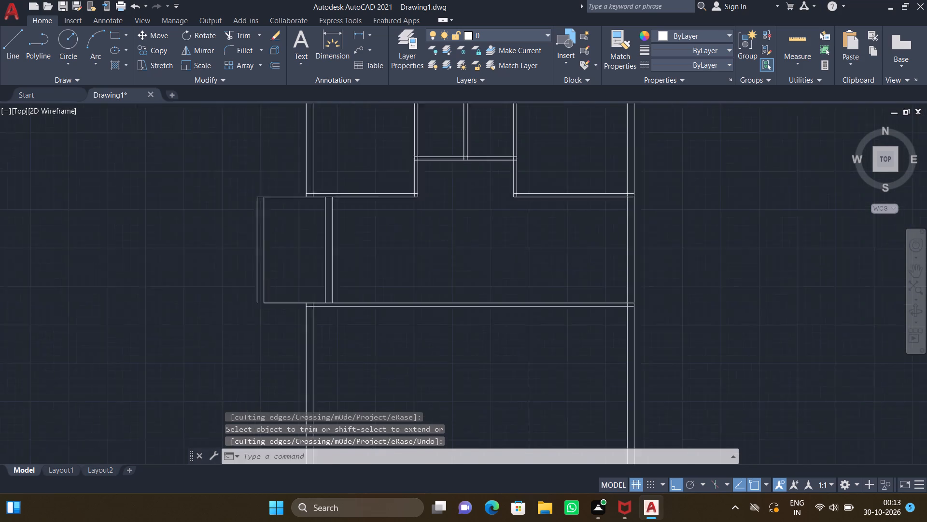
middle_click_drag(250, 267, 287, 240)
scroll(301, 263, "up", 1)
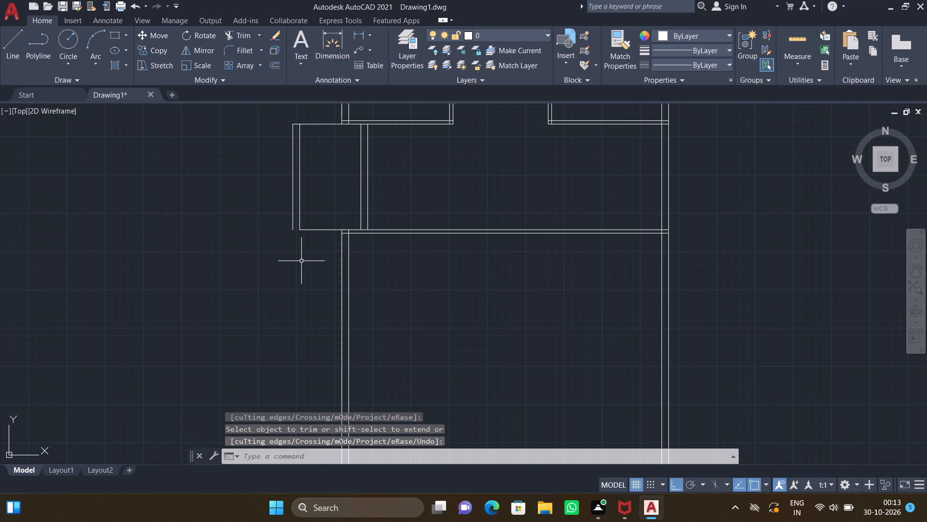
key("l")
key("Return")
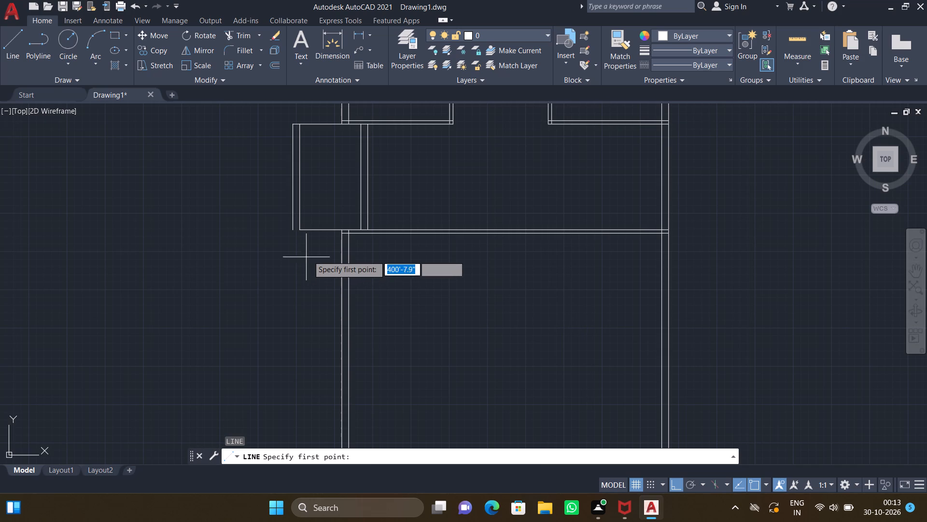
scroll(343, 237, "up", 2)
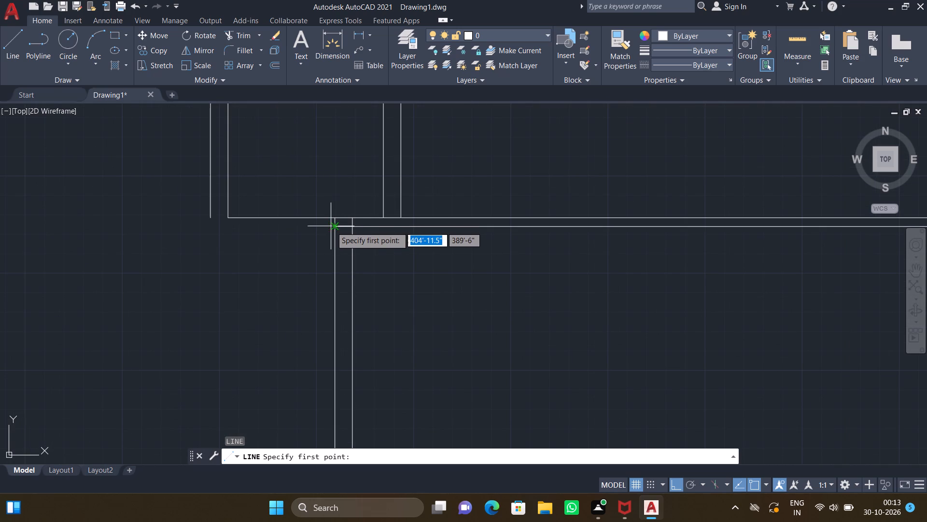
left_click(334, 229)
scroll(218, 231, "up", 3)
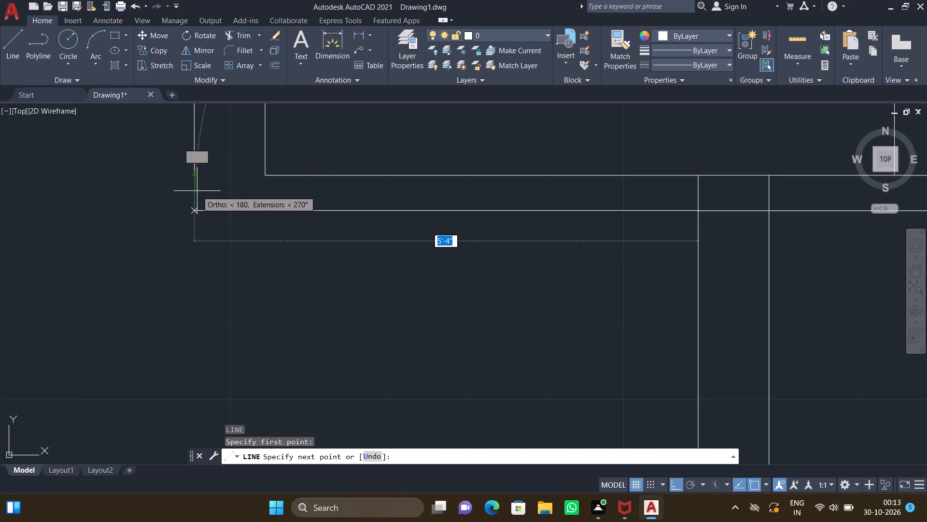
left_click(194, 212)
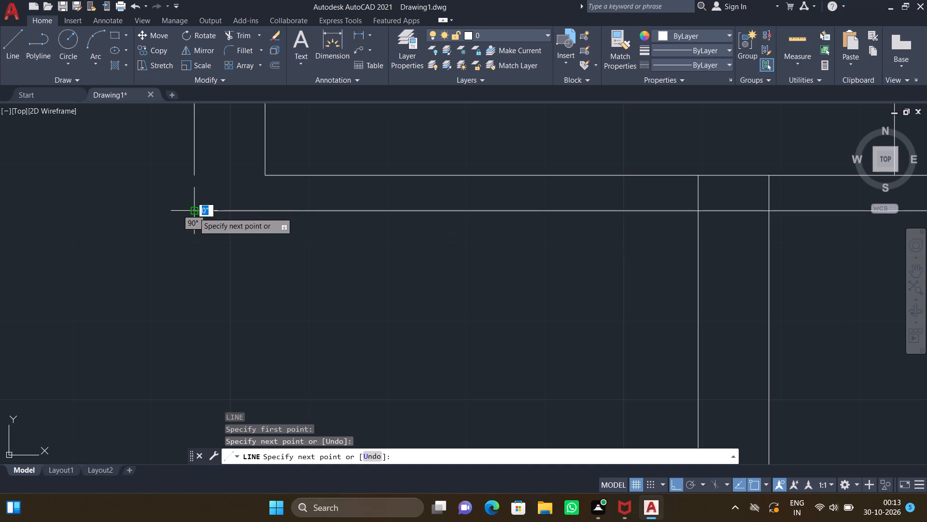
key("Return")
Draw a horizontal line 5'4" westward from where the northwest room's upper partition line meets the outer west wall, aligned with the westernmost vertical line.
scroll(220, 208, "down", 4)
middle_click_drag(252, 165, 299, 309)
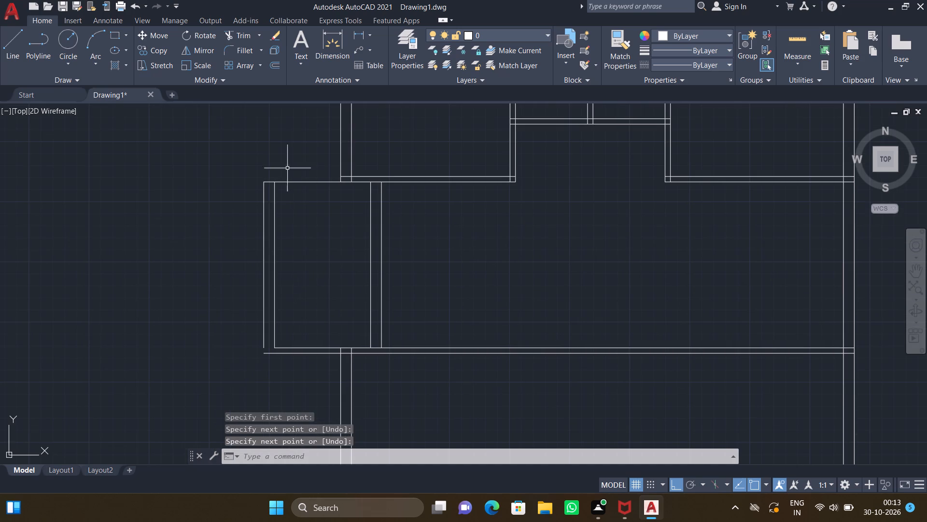
key("l")
key("Return")
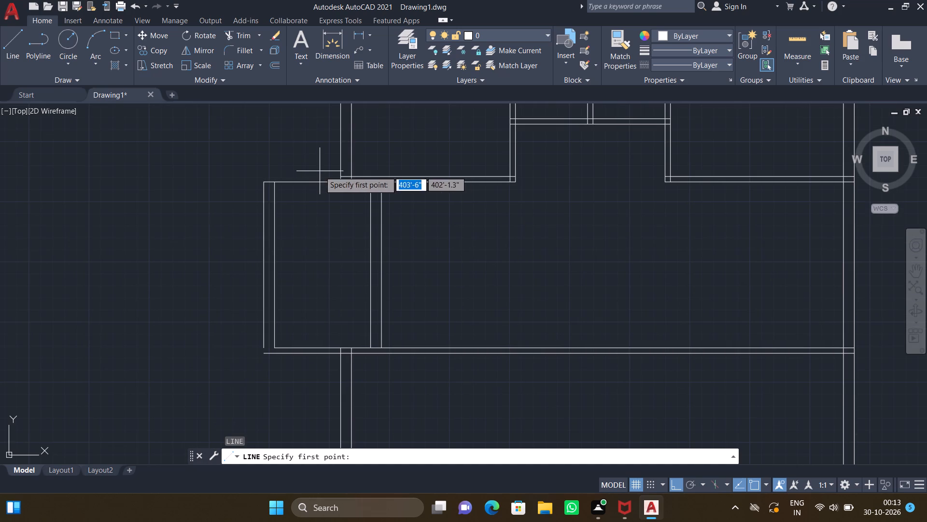
scroll(342, 178, "up", 1)
left_click_drag(341, 174, 333, 175)
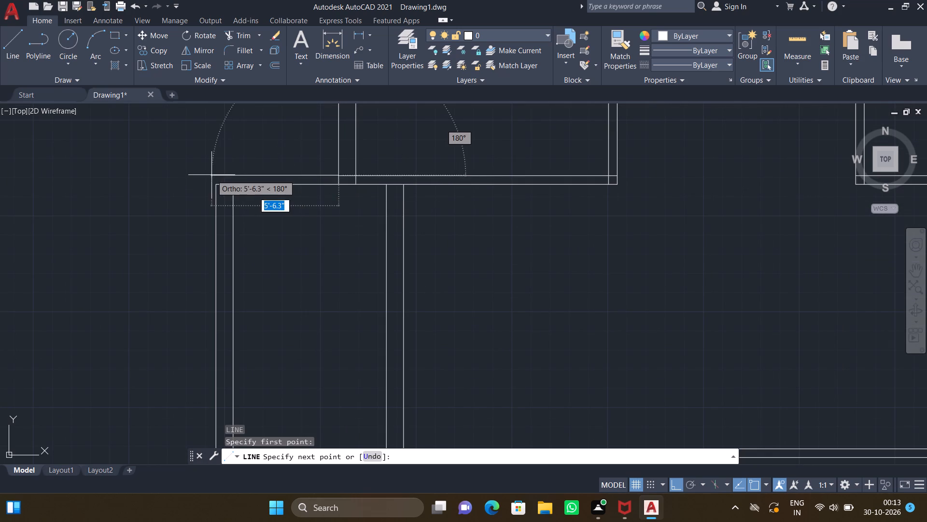
scroll(211, 178, "up", 1)
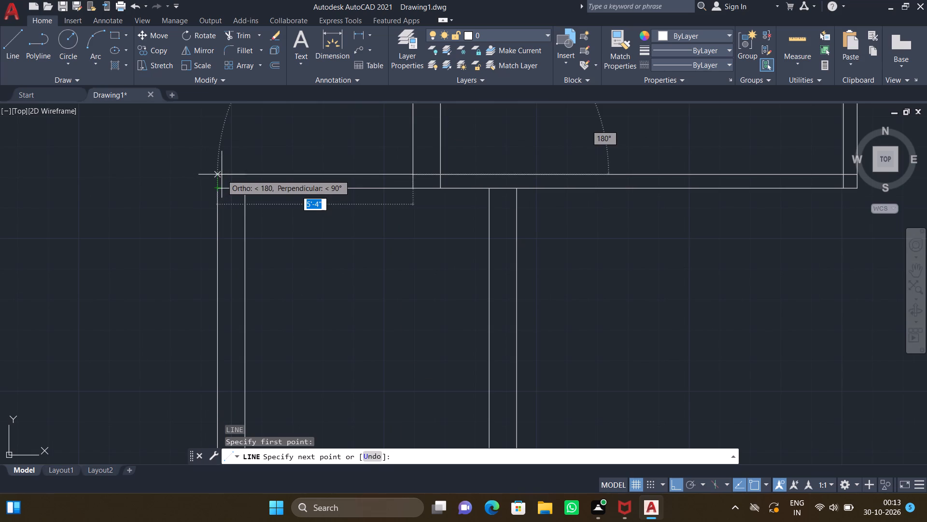
left_click(218, 173)
key("Return")
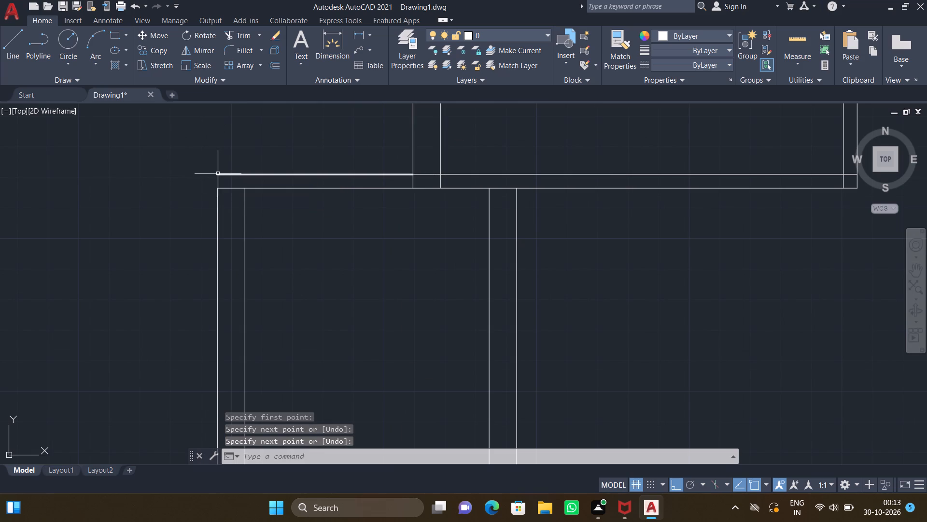
Extend the westernmost vertical line at both ends to the projecting room's outer north and south lines.
type("EX")
key("Return")
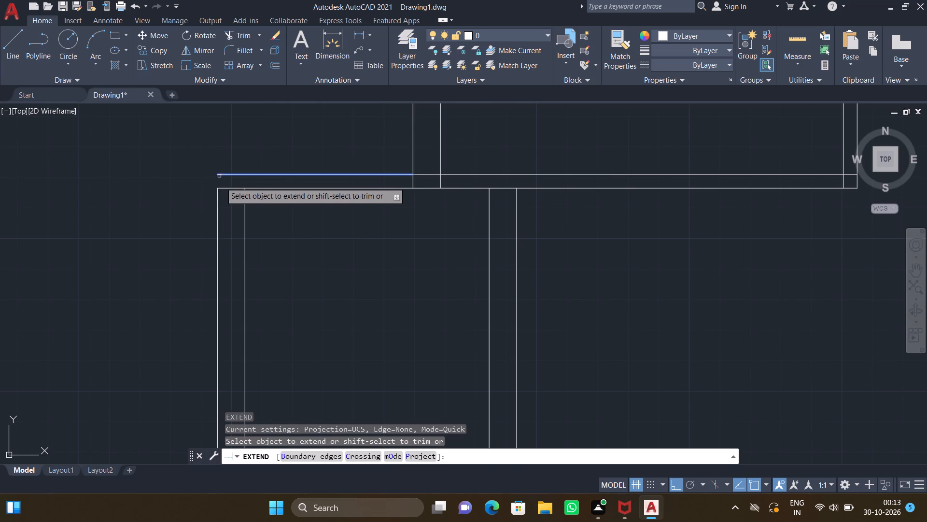
left_click(218, 192)
scroll(261, 226, "down", 3)
middle_click_drag(264, 279, 261, 266)
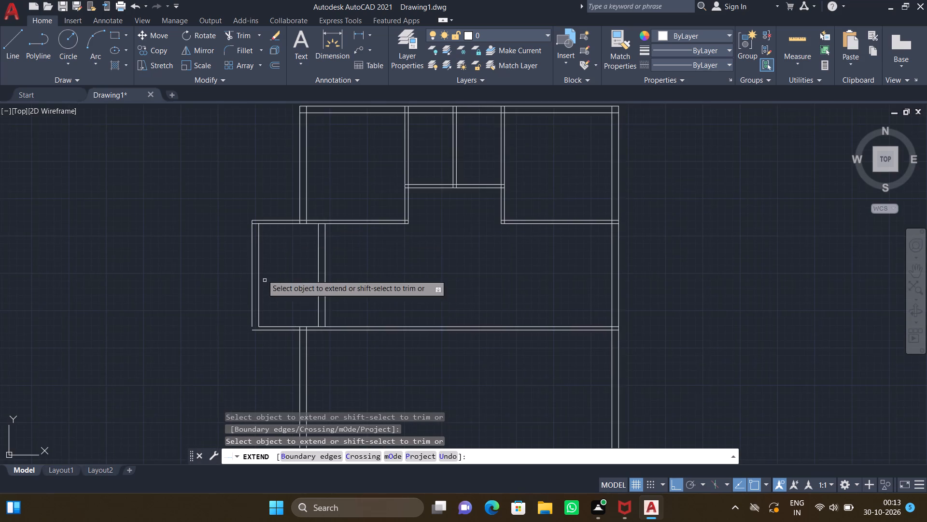
middle_click_drag(261, 266, 256, 230)
scroll(246, 285, "up", 3)
left_click(231, 248)
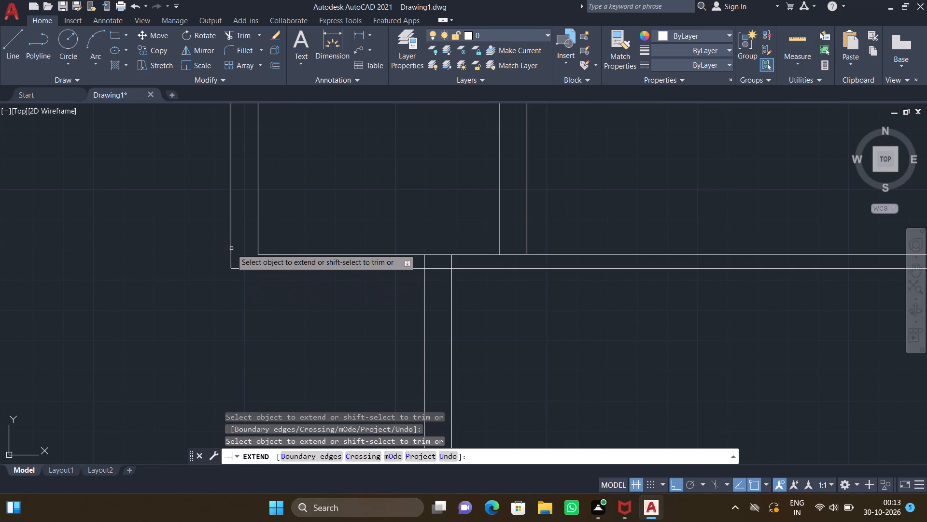
key("Return")
Offset the full-width partition's lower line by 13'1" to the south.
scroll(303, 233, "down", 2)
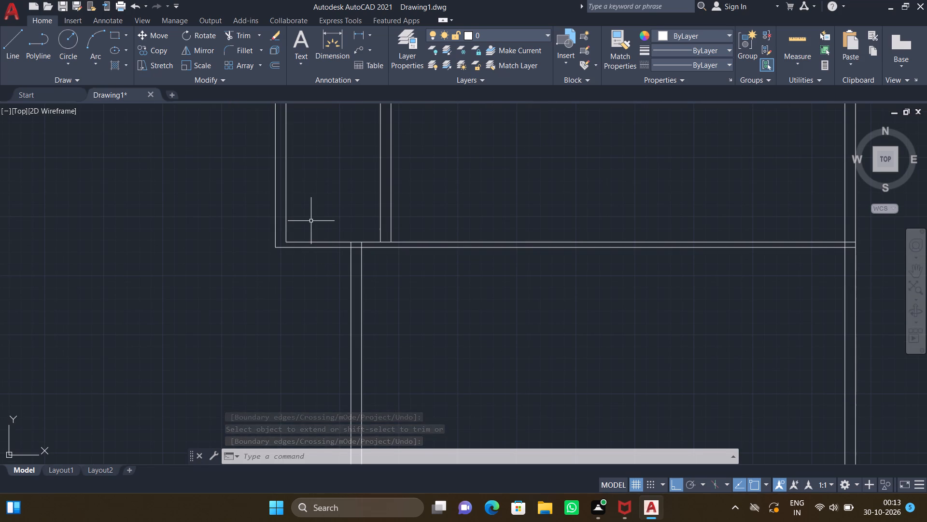
scroll(273, 289, "down", 2)
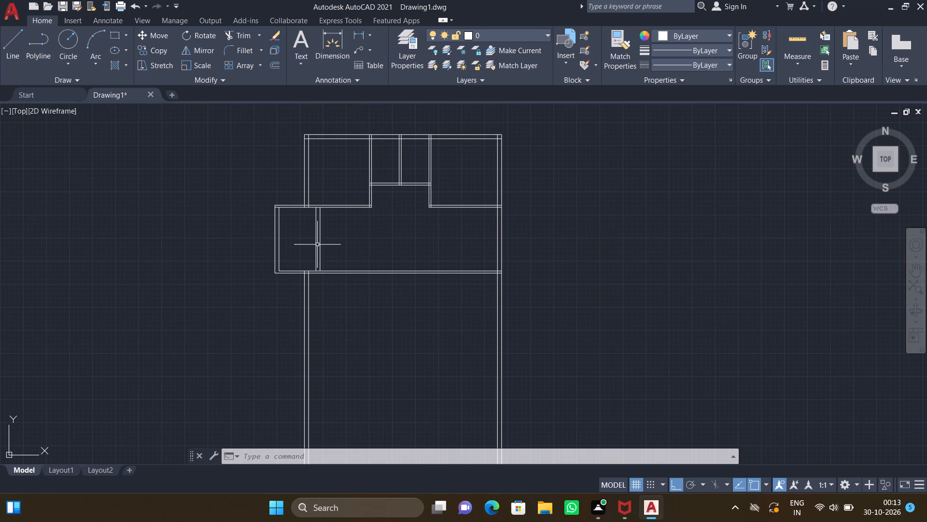
middle_click_drag(351, 237, 301, 187)
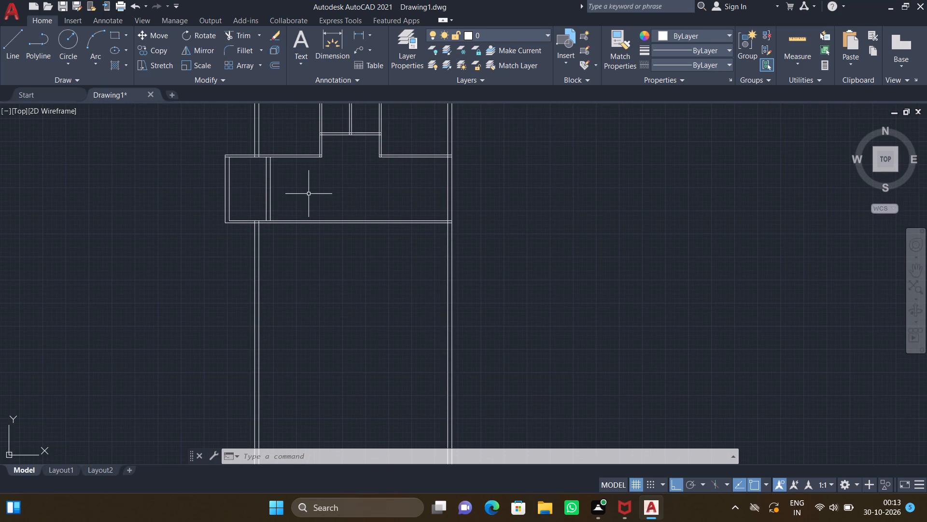
scroll(265, 235, "up", 1)
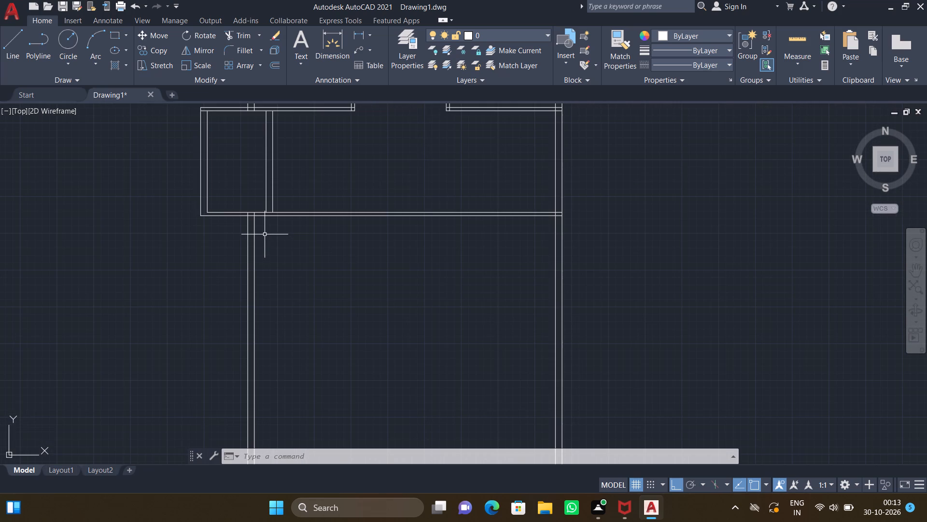
key("o")
key("Return")
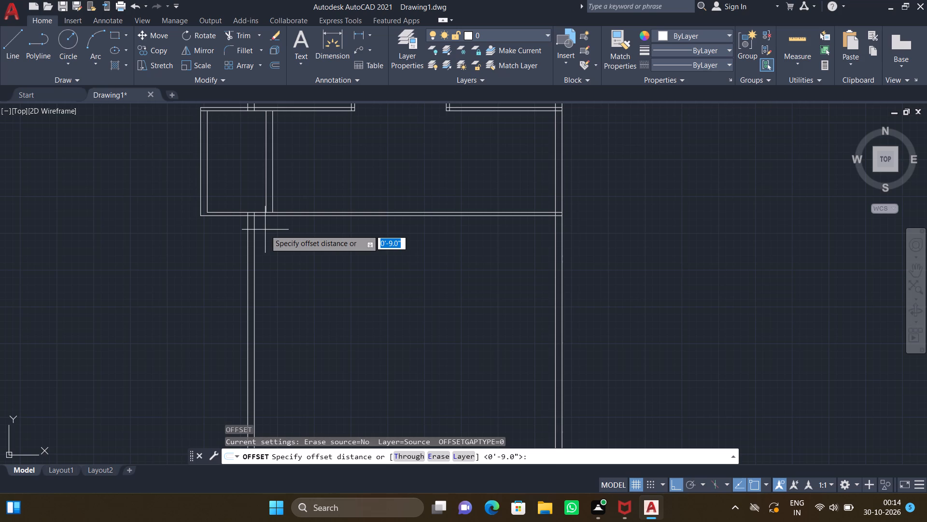
type("13'")
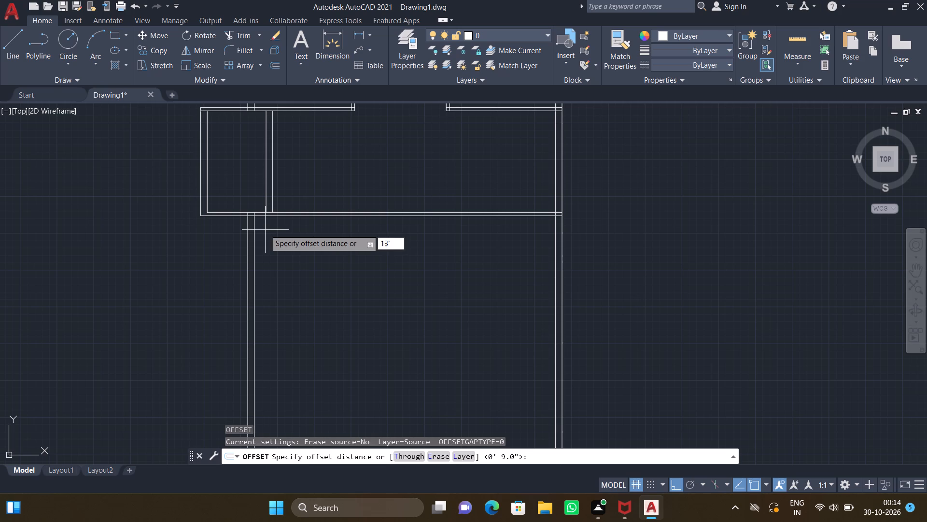
type("1\"")
key("Return")
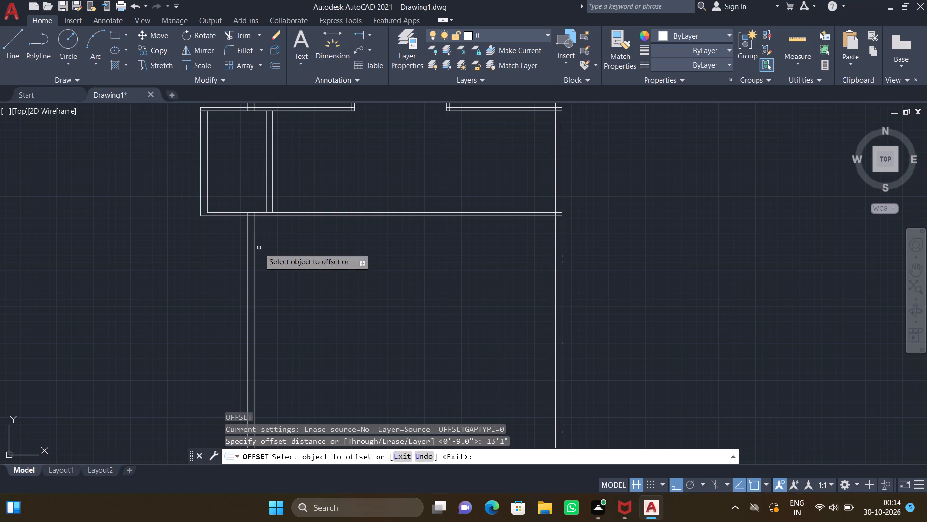
left_click(306, 216)
left_click(295, 289)
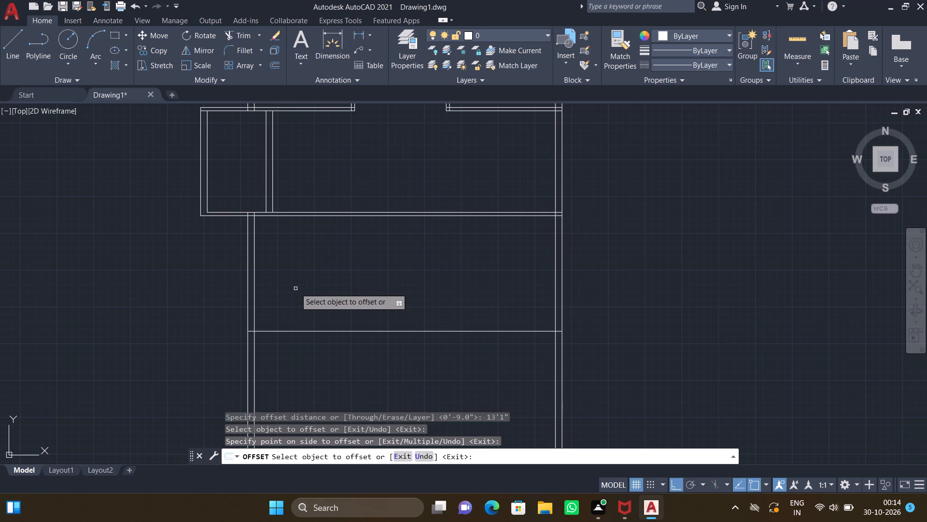
key("Return")
Offset the new full-width horizontal line by 9" to the south.
scroll(295, 288, "down", 2)
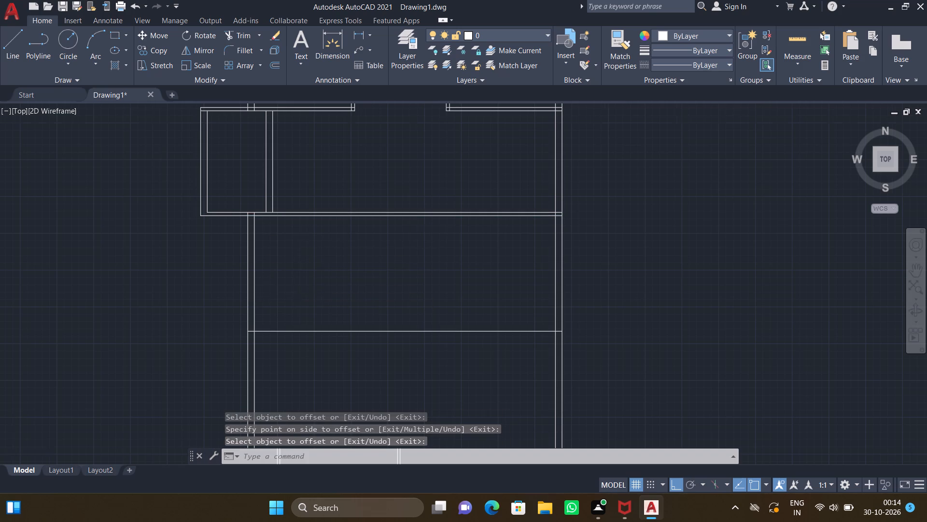
middle_click_drag(288, 324, 258, 302)
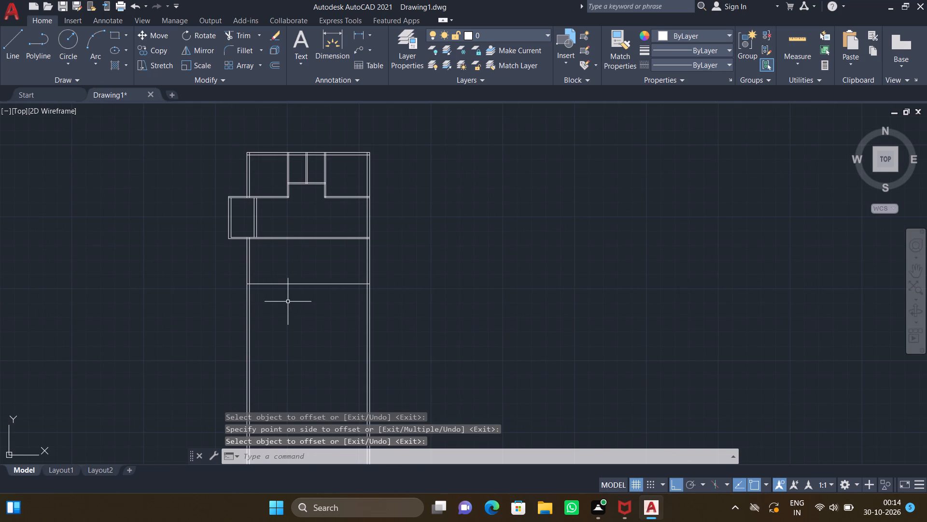
scroll(288, 299, "up", 2)
key("o")
key("Return")
type("9\"")
key("Return")
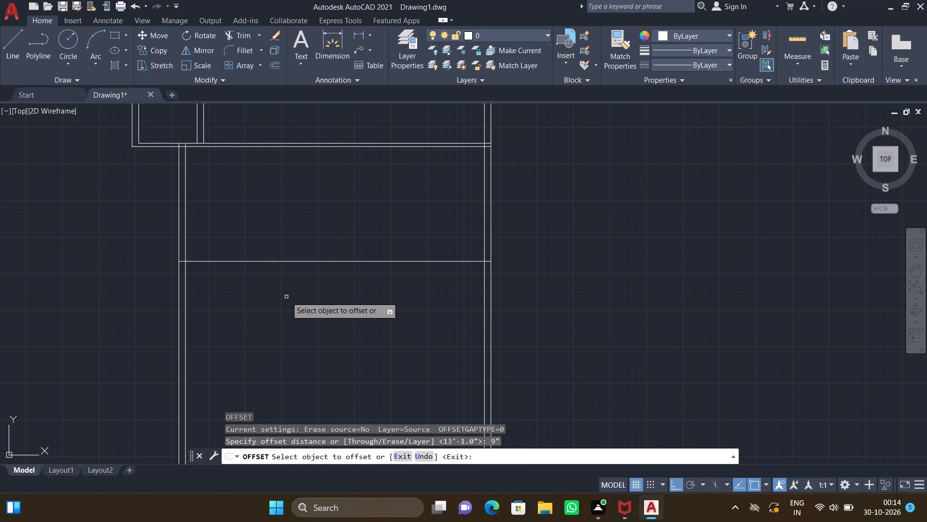
left_click(290, 261)
left_click(292, 302)
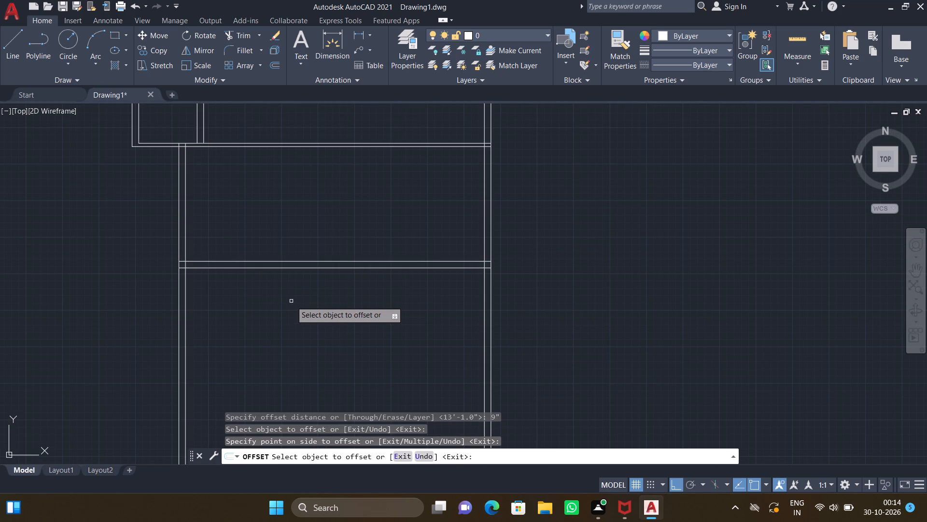
key("Return")
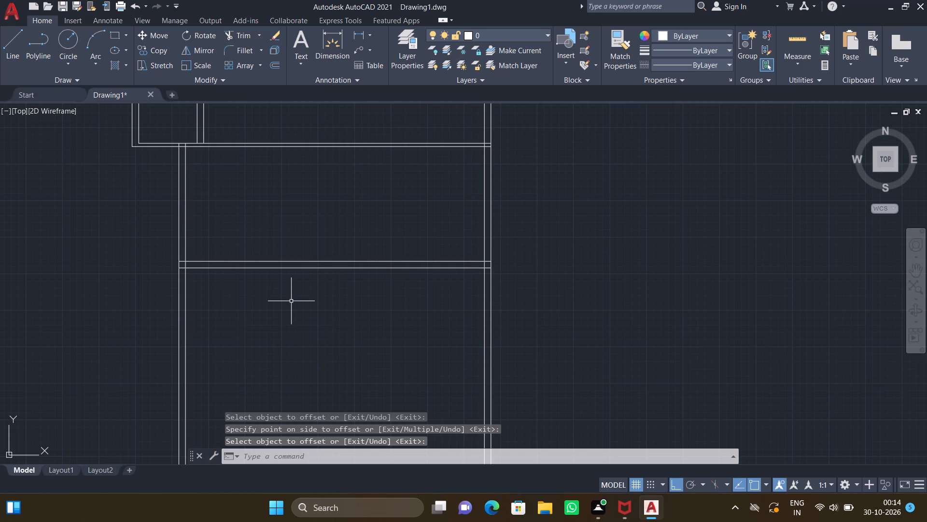
Offset the inner line of the west wall, below the full-width partition, by 15'4" to the east.
scroll(294, 290, "down", 1)
middle_click_drag(276, 246, 294, 248)
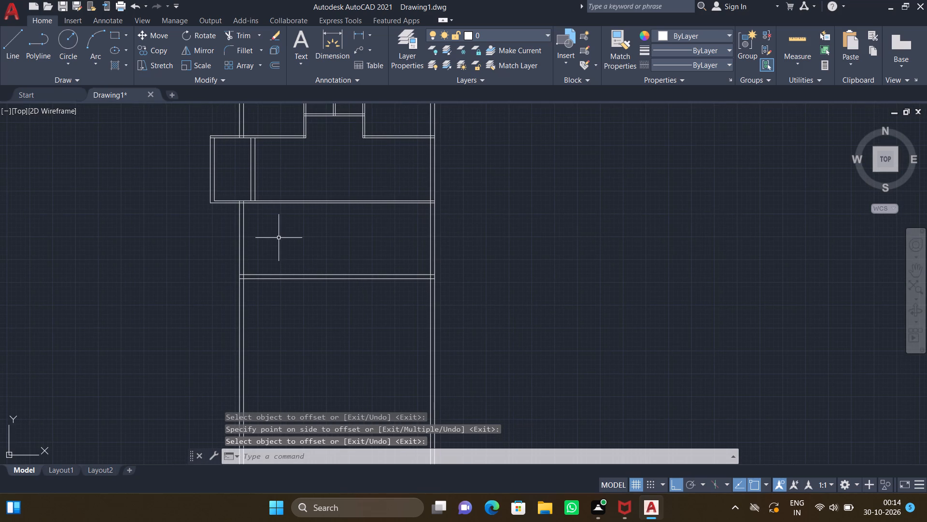
key("o")
key("Return")
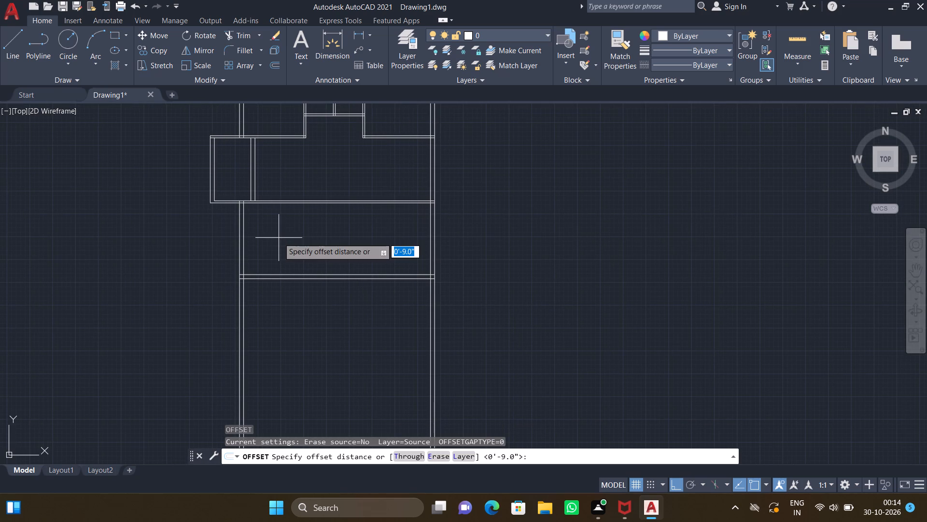
type("15'")
type("4\"")
key("Return")
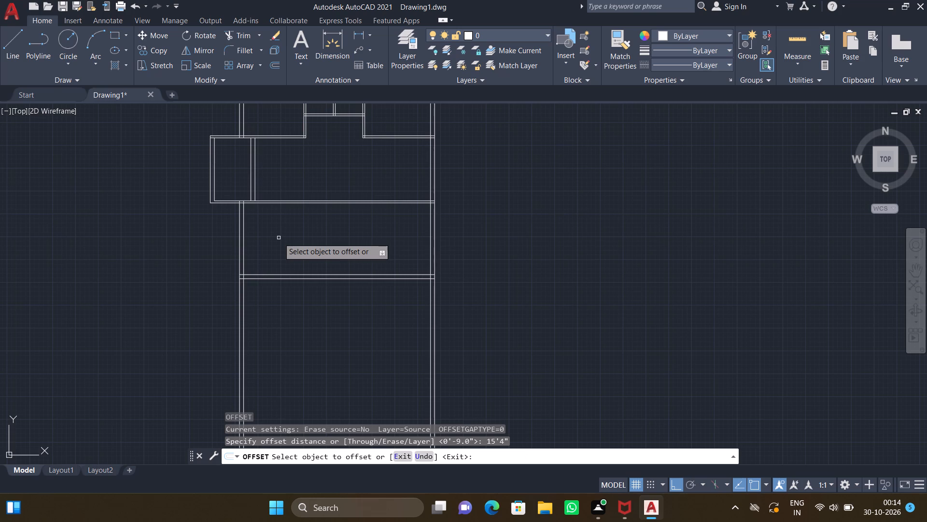
left_click(244, 248)
left_click(346, 251)
key("Return")
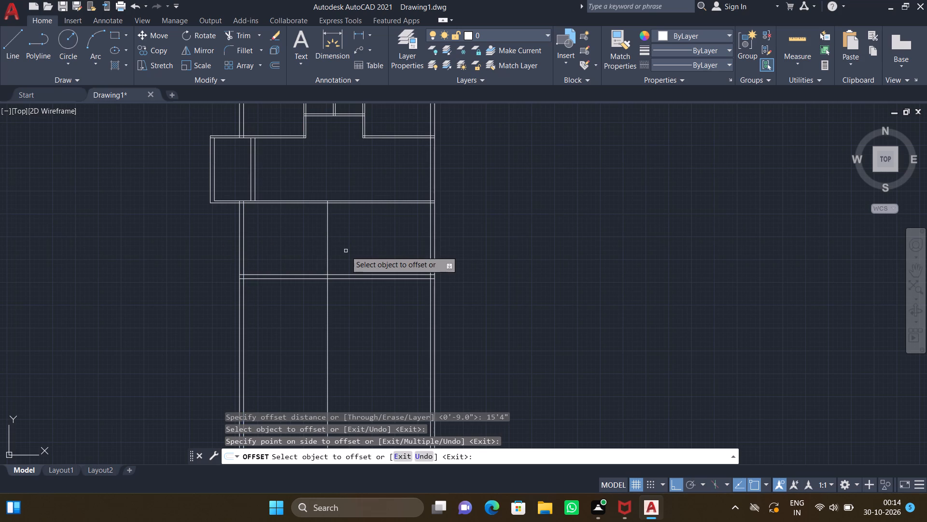
Trim all the vertical wall lines extending south of the new south outer wall, including the single partition line.
key("t")
key("r")
key("Return")
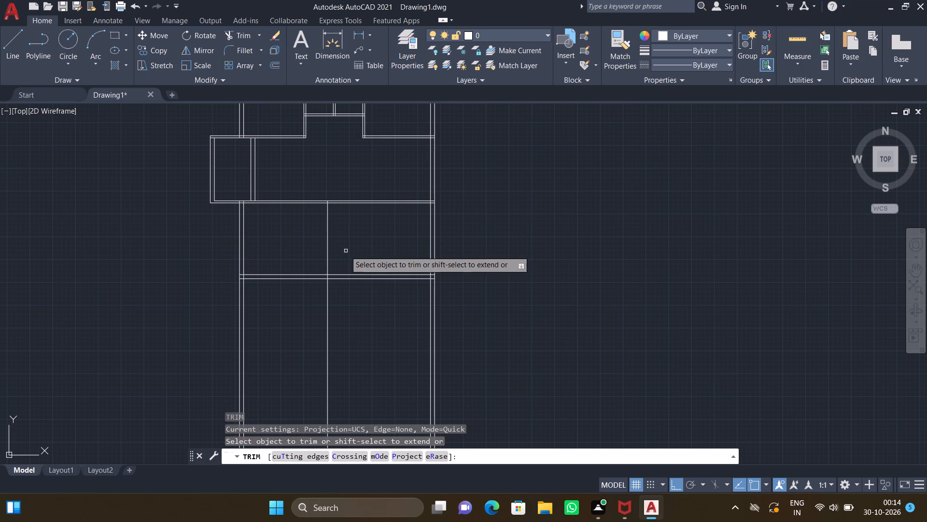
left_click_drag(198, 332, 298, 340)
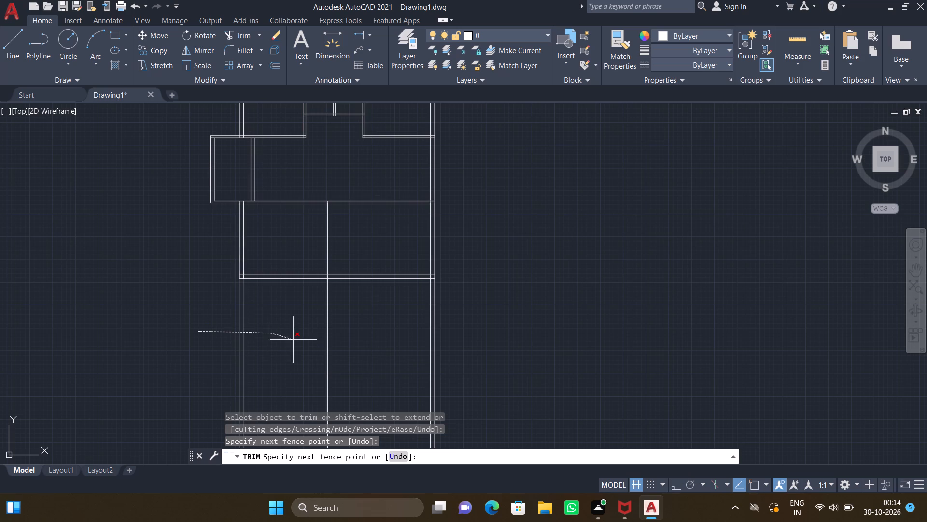
left_click_drag(298, 340, 451, 350)
key("Return")
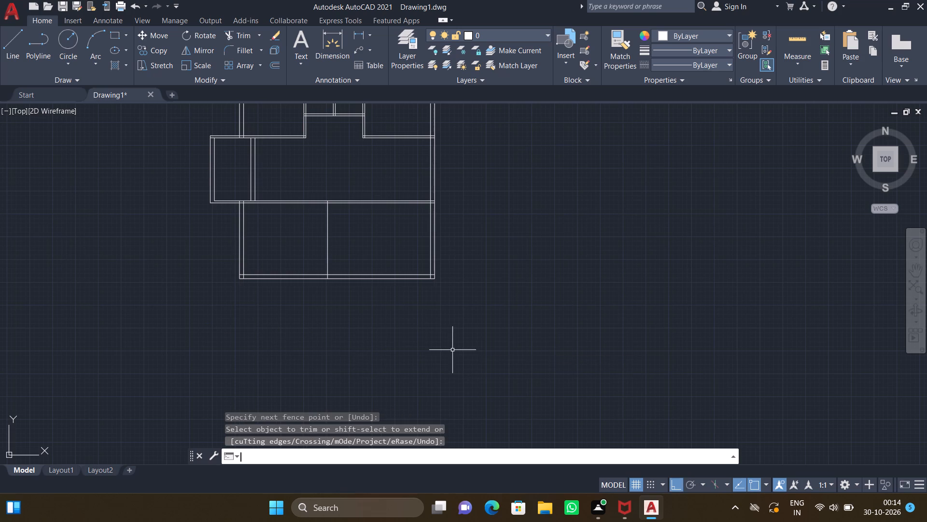
Offset the single vertical partition line south of the full-width partition by 4.5" to the east.
scroll(322, 219, "up", 2)
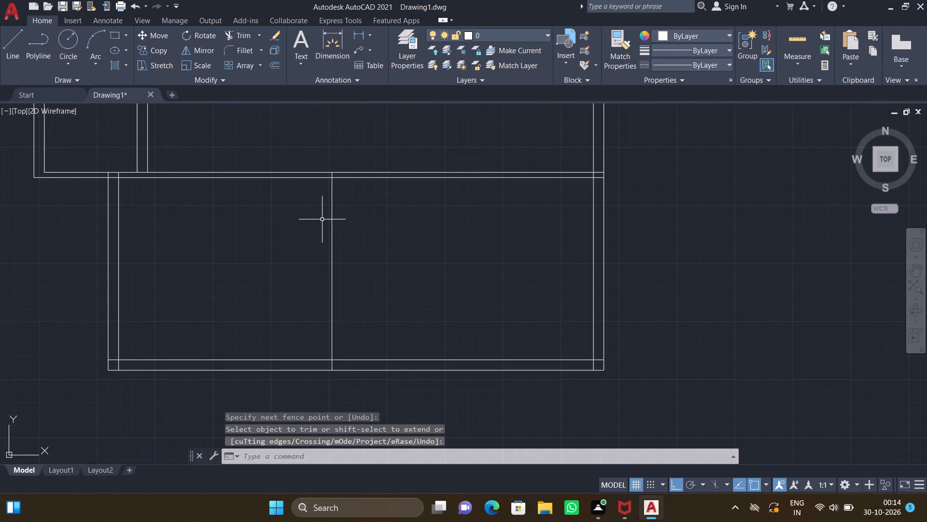
key("o")
key("Return")
type("4.5\"")
key("Return")
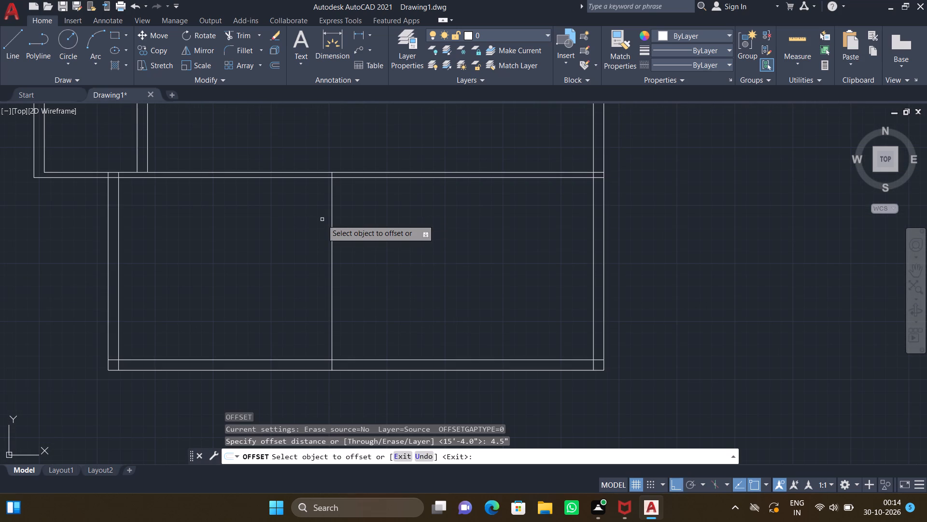
left_click_drag(331, 239, 339, 240)
left_click(372, 244)
key("Return")
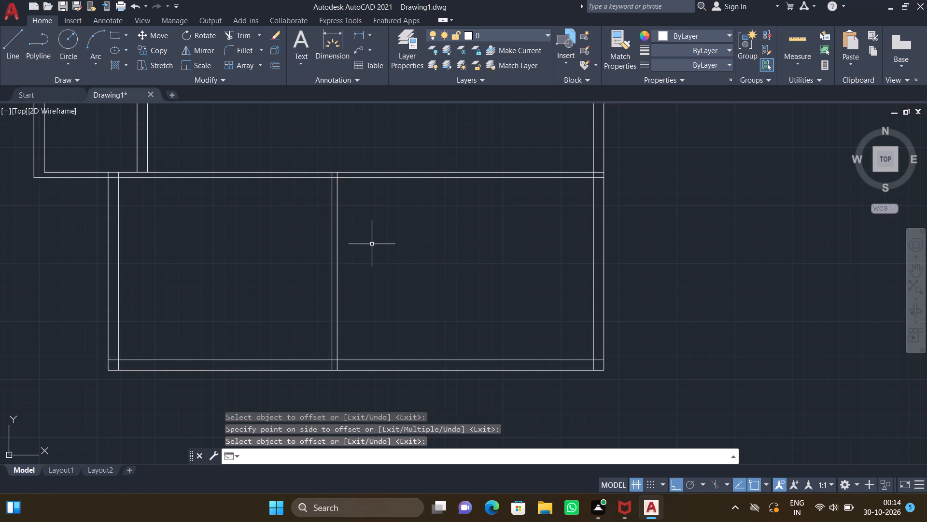
Offset the east line of the new vertical partition by 6' to the east.
key("o")
key("Return")
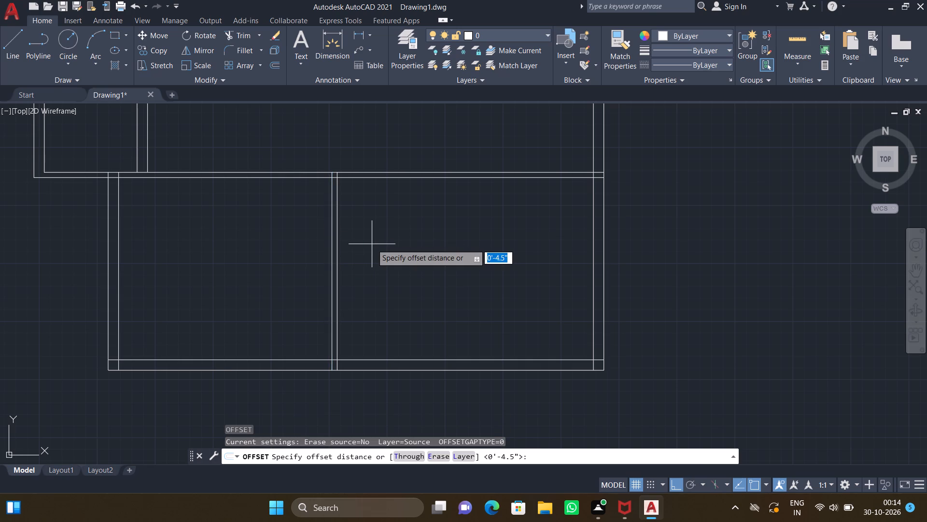
type("6'")
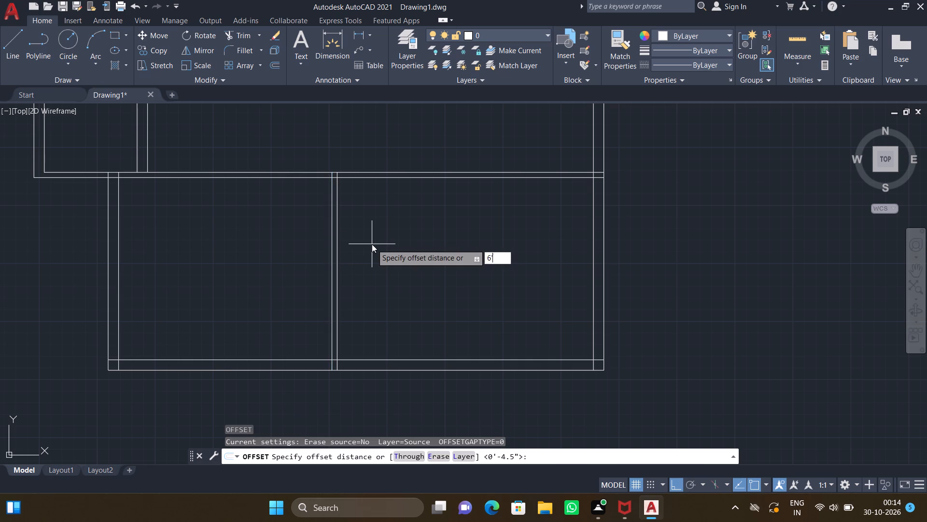
key("Return")
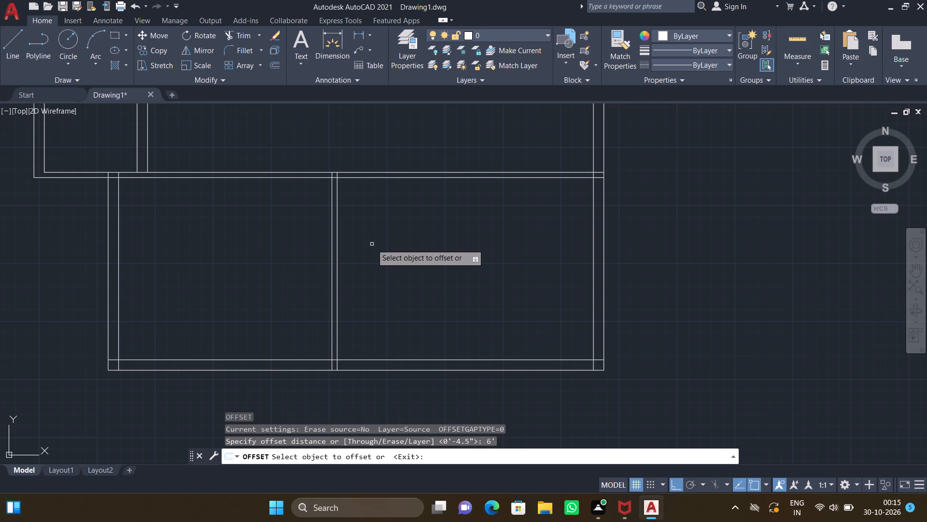
left_click(337, 228)
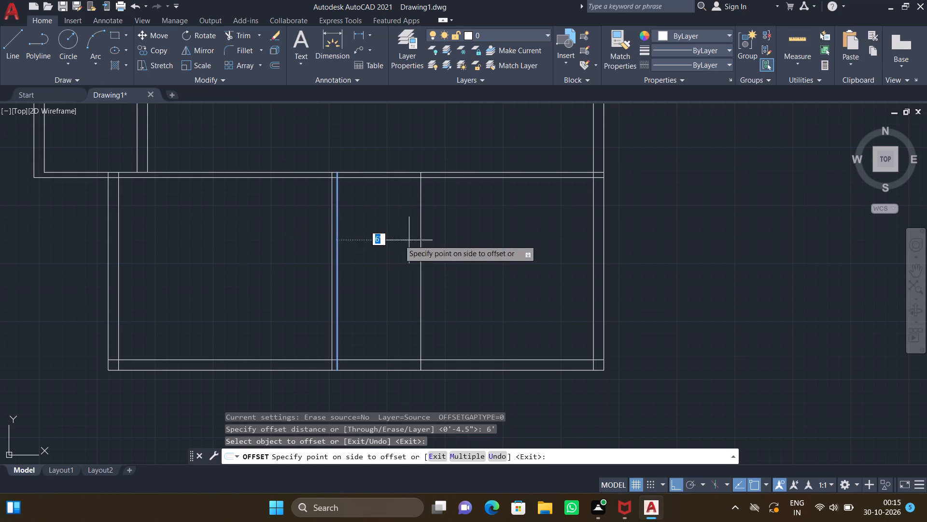
left_click(440, 245)
key("Return")
Offset the new vertical line east of the partition by 4.5" to the east to form a second partition.
key("o")
key("Return")
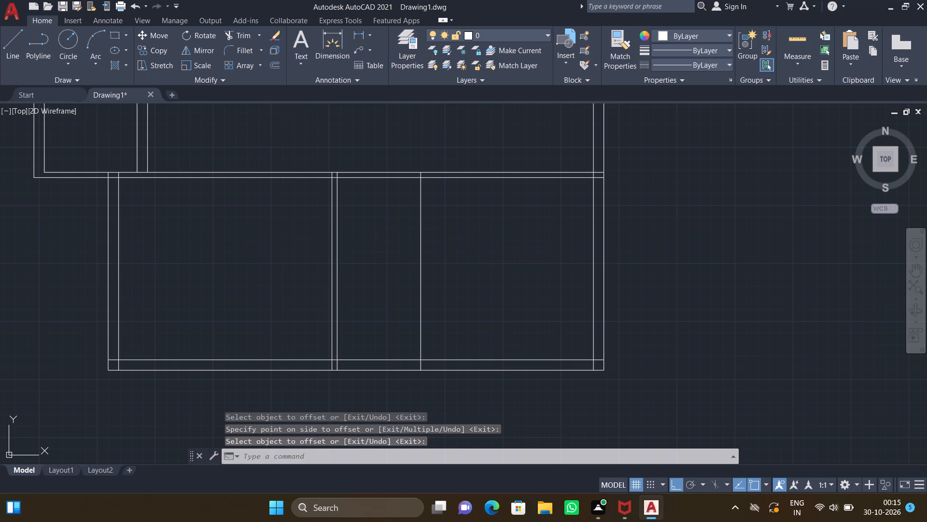
type("4.5\"")
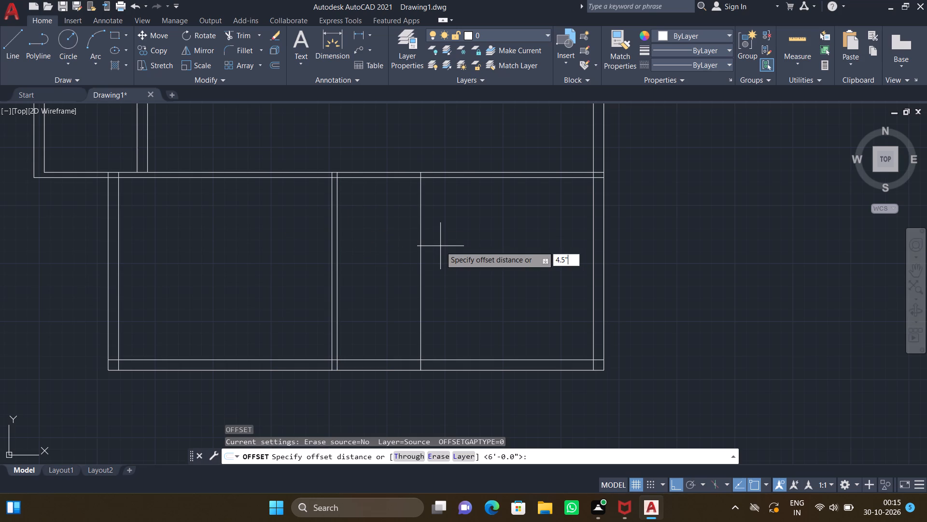
key("Return")
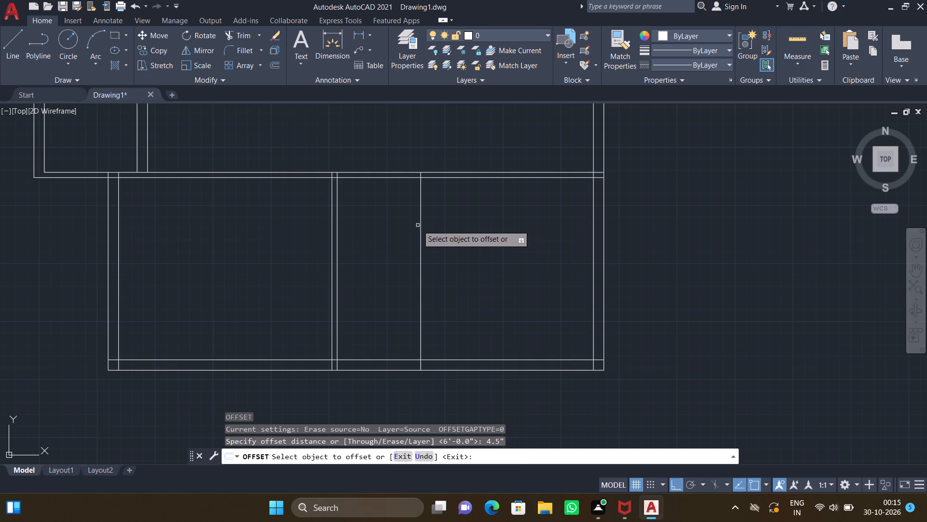
left_click_drag(421, 227, 432, 227)
left_click(460, 230)
key("Return")
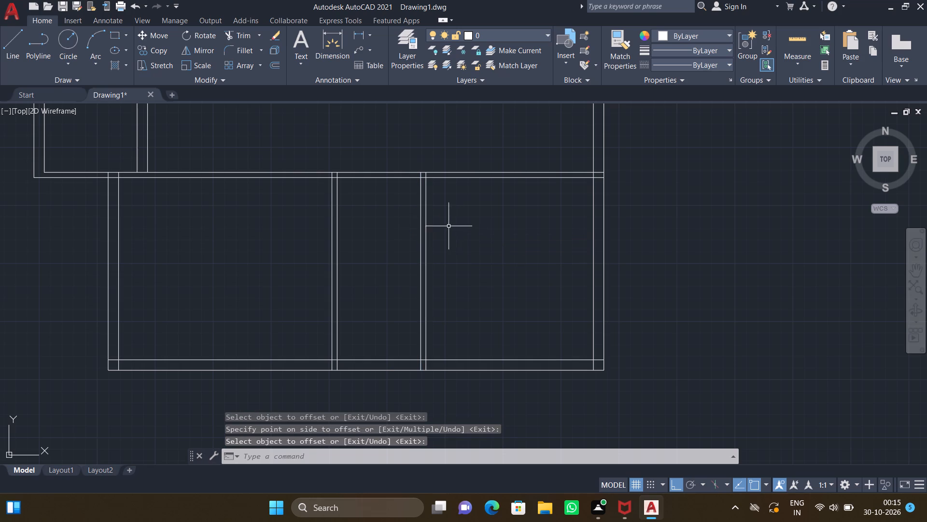
Offset the inner line of the south outer wall by 8'6" to the north.
scroll(422, 239, "down", 1)
middle_click_drag(361, 266, 295, 263)
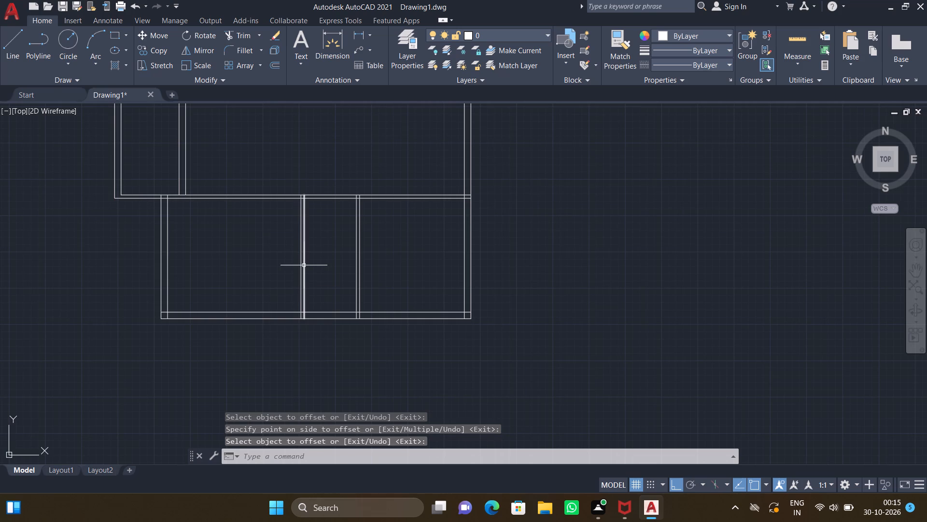
key("o")
key("Return")
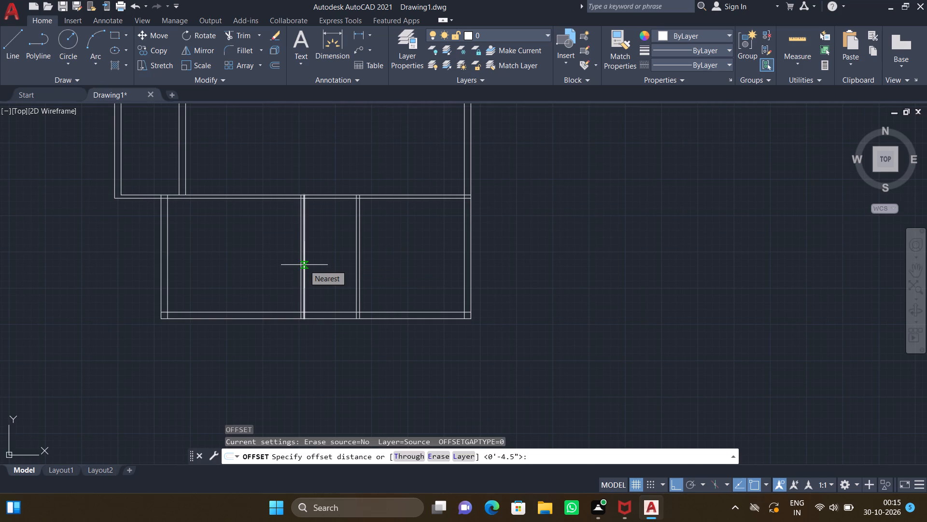
type("8'")
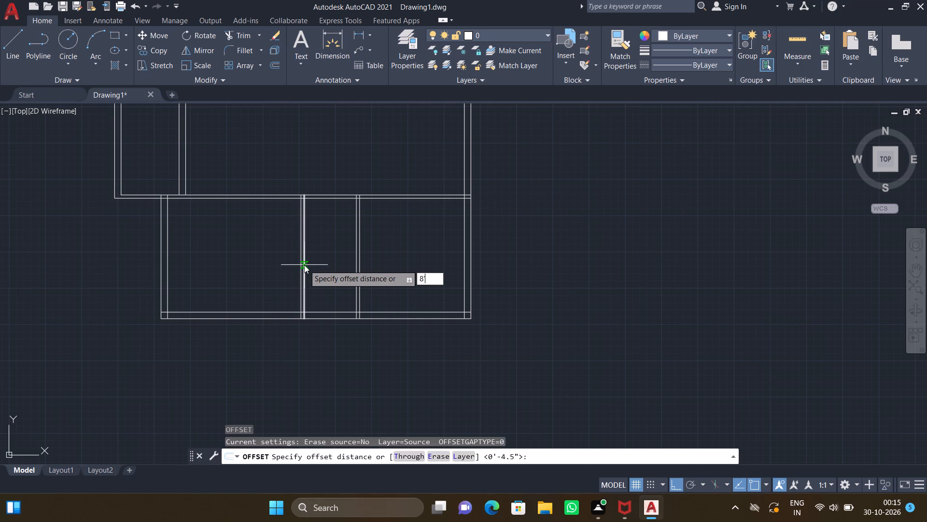
key("6")
key("shift+quotedbl")
key("Return")
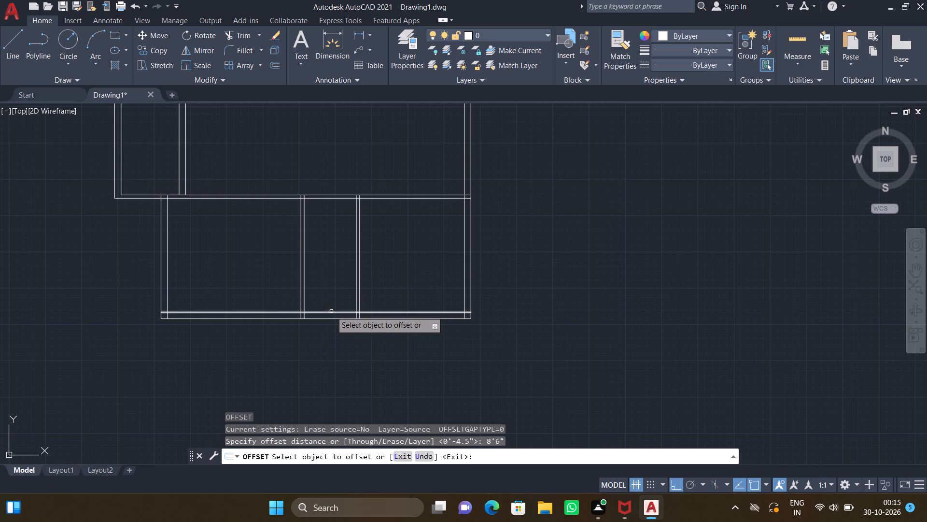
scroll(331, 312, "up", 1)
left_click(330, 313)
left_click(339, 204)
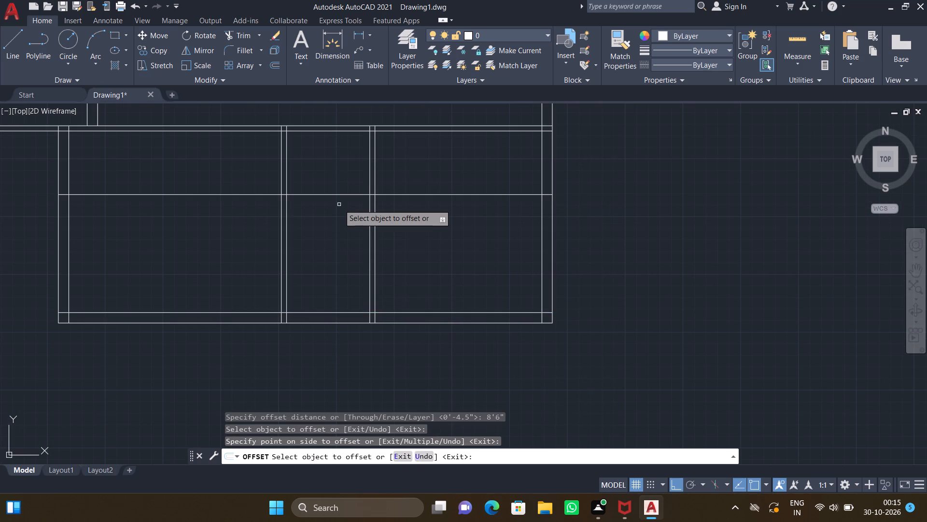
key("Return")
Trim the new horizontal line out of the west and east rooms and both outer walls, keeping it between the two vertical partitions.
type("TR")
key("Return")
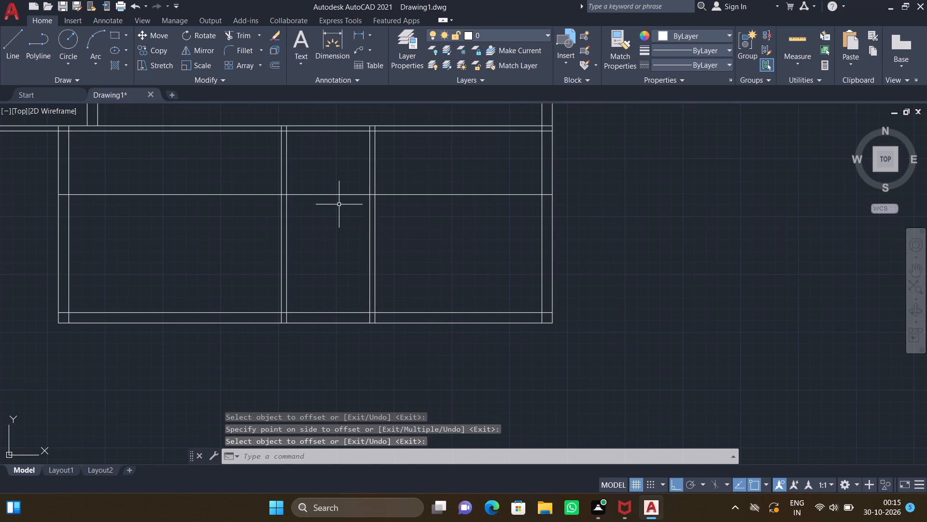
left_click_drag(222, 172, 235, 256)
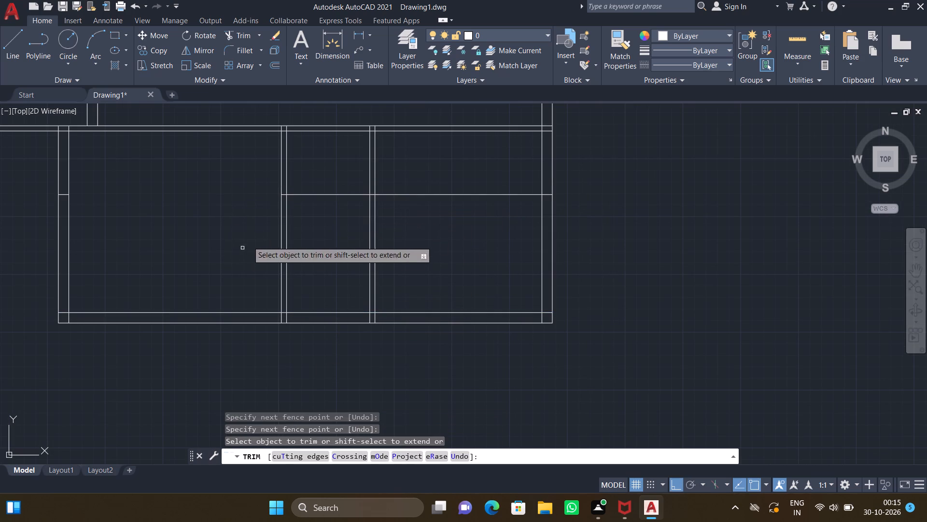
left_click_drag(450, 178, 455, 212)
scroll(552, 200, "up", 1)
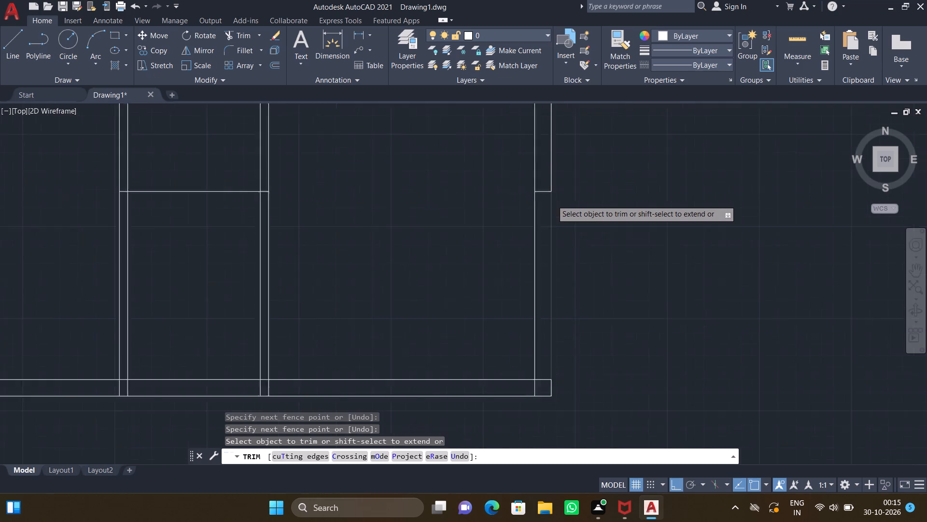
scroll(552, 200, "up", 2)
left_click_drag(532, 170, 528, 194)
scroll(522, 197, "down", 4)
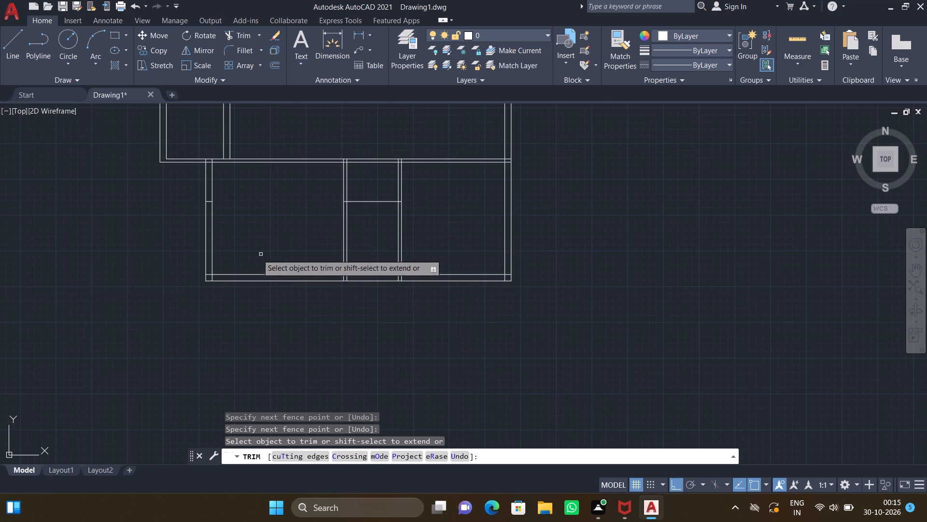
scroll(205, 208, "up", 3)
left_click_drag(214, 177, 213, 197)
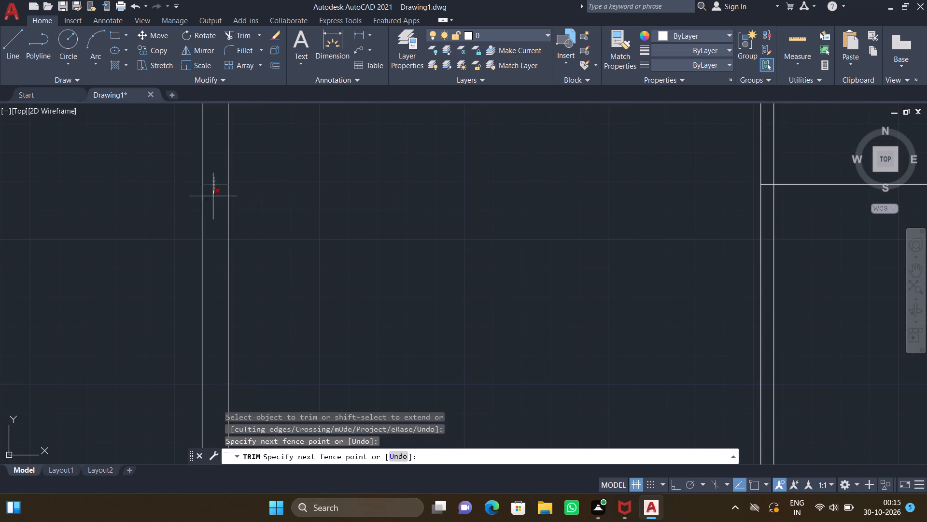
left_click_drag(213, 197, 213, 204)
key("Return")
scroll(218, 181, "down", 3)
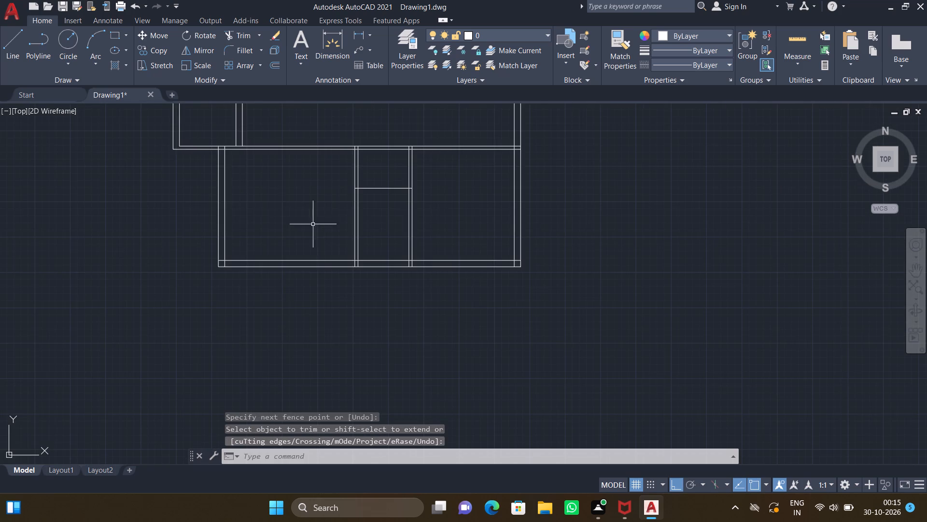
middle_click_drag(326, 210, 220, 243)
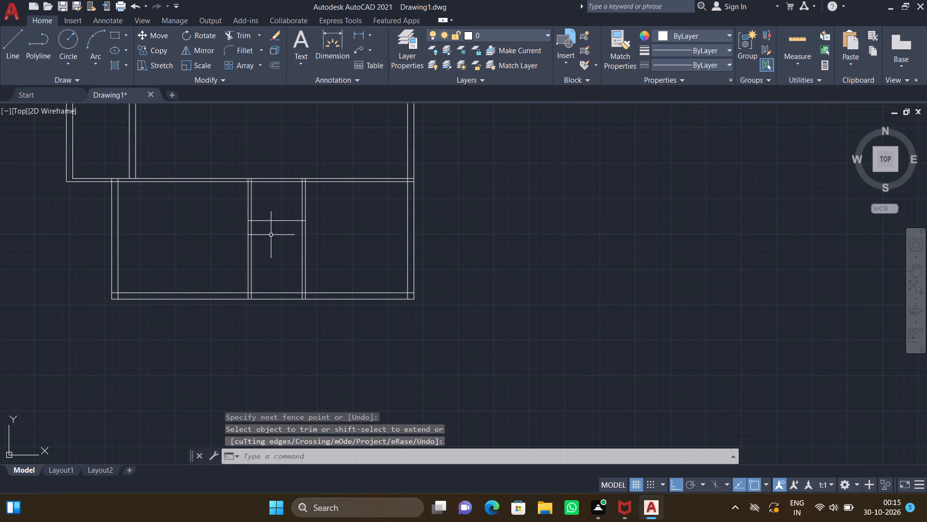
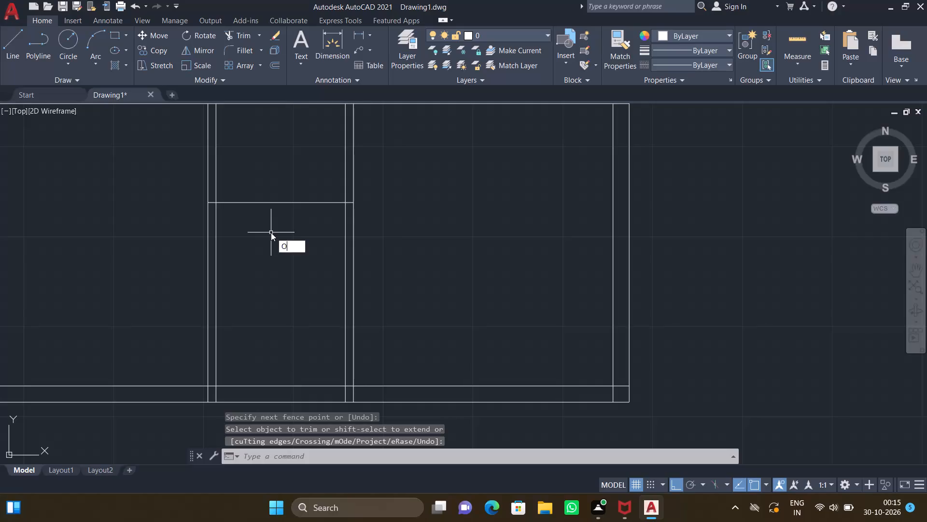
Offset the short horizontal line between the two vertical partitions by 4.5" to the north.
key("Return")
type("4.5\"")
key("Return")
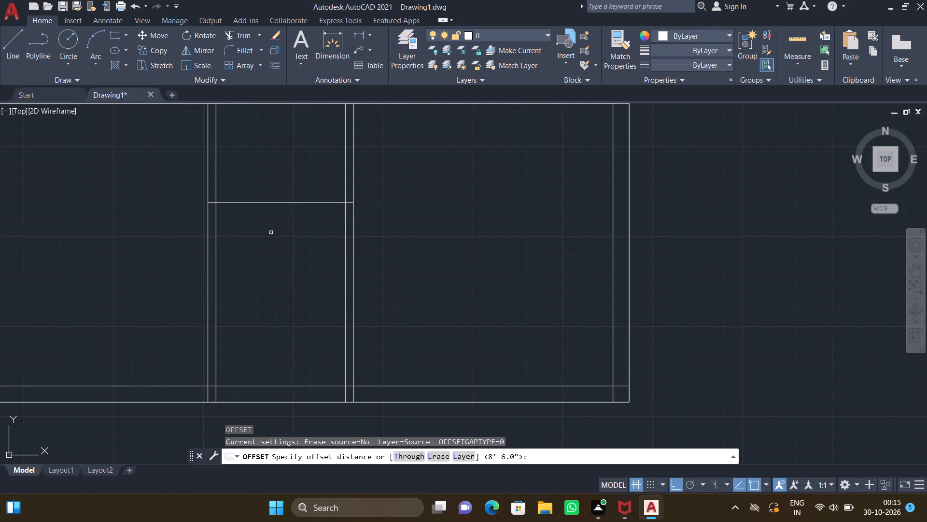
left_click(295, 203)
left_click(298, 174)
key("Return")
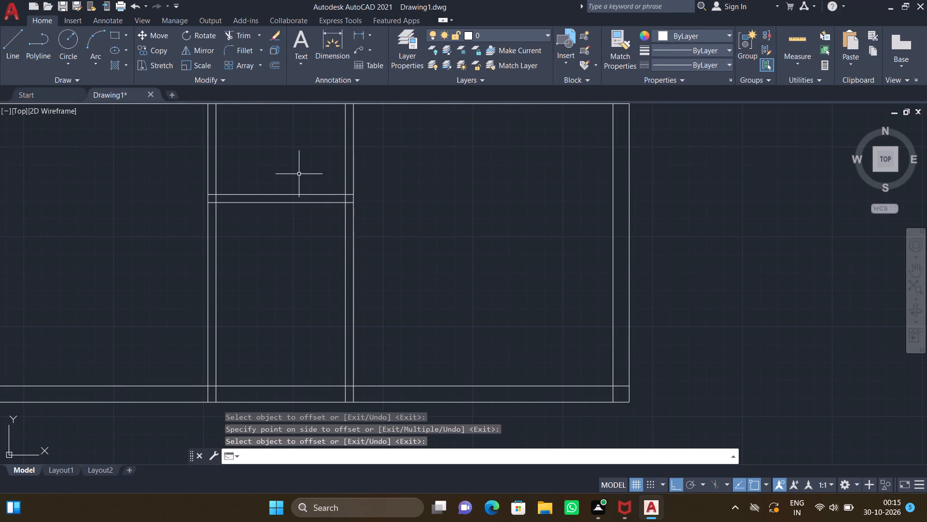
Offset the inner line of the south outer wall by 4'9" to the north.
scroll(284, 200, "down", 2)
middle_click_drag(285, 238, 334, 233)
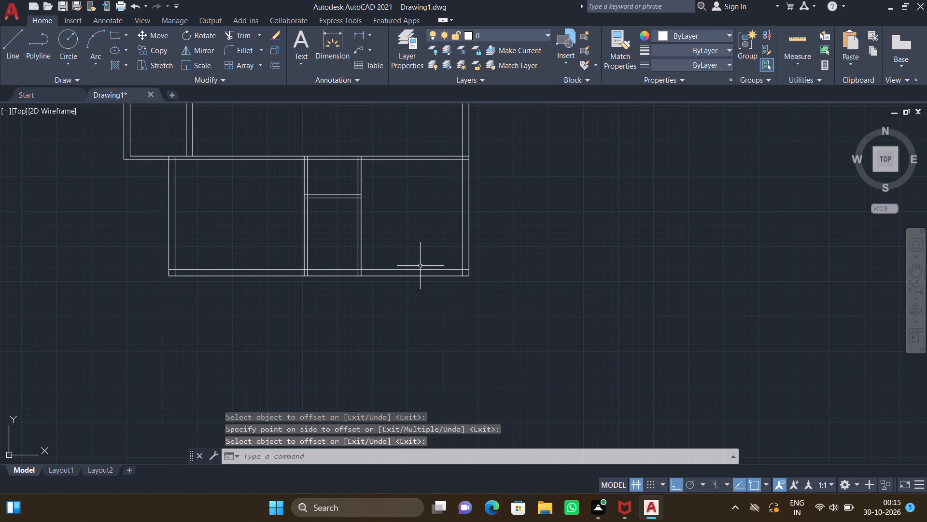
scroll(420, 265, "up", 1)
key("o")
key("Return")
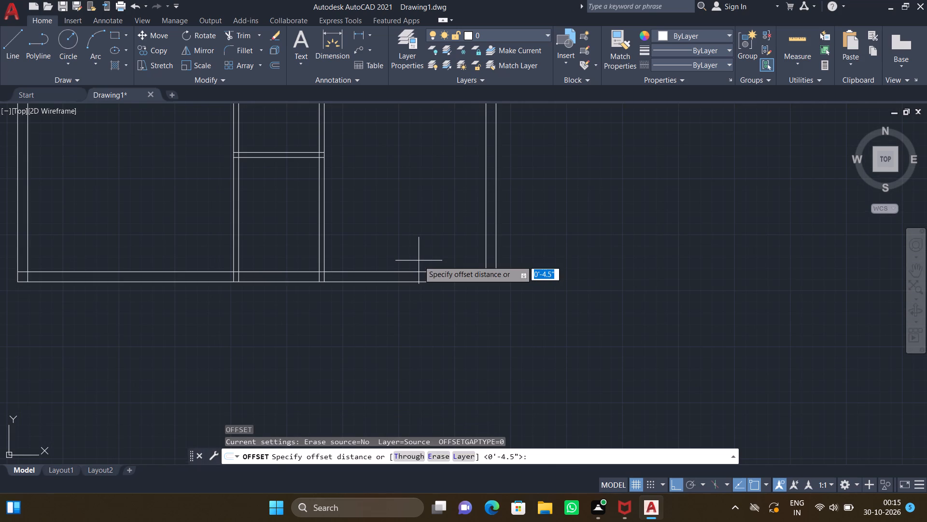
type("4'")
key("9")
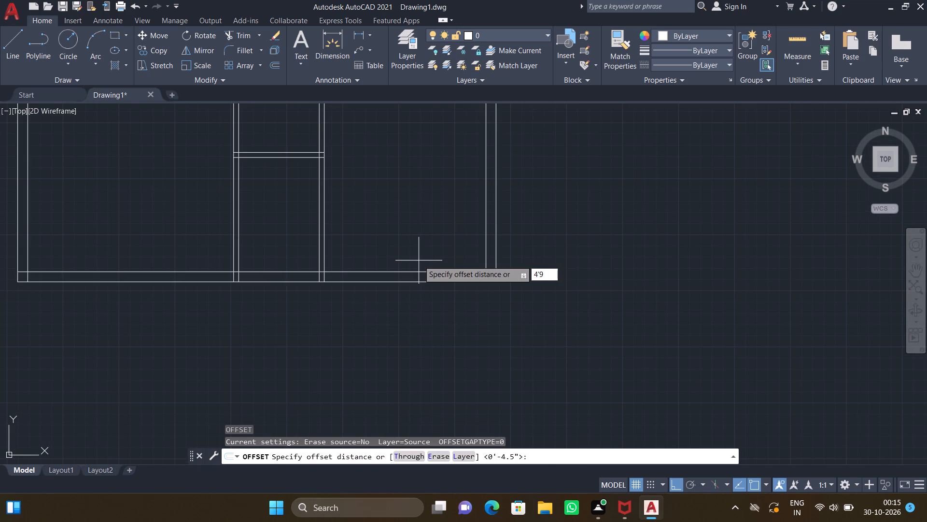
key("shift+quotedbl")
key("Return")
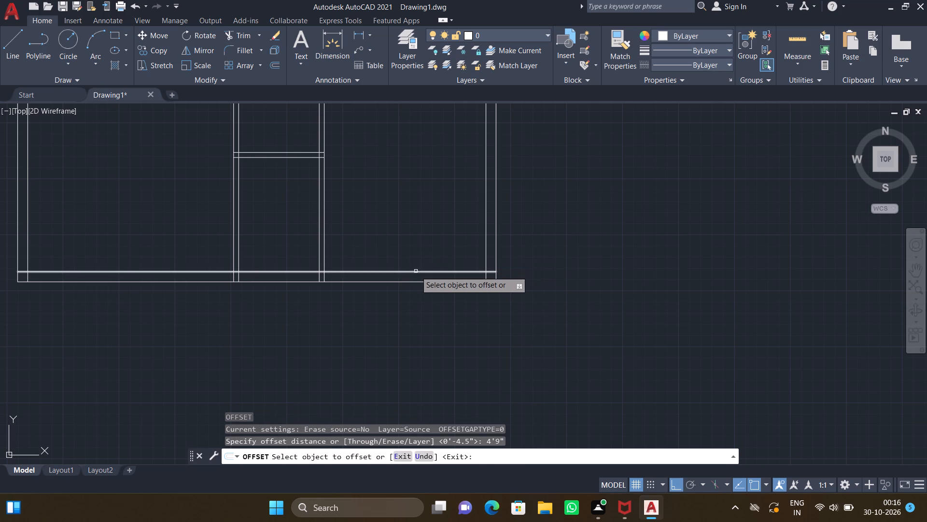
left_click(416, 271)
left_click(395, 168)
key("Return")
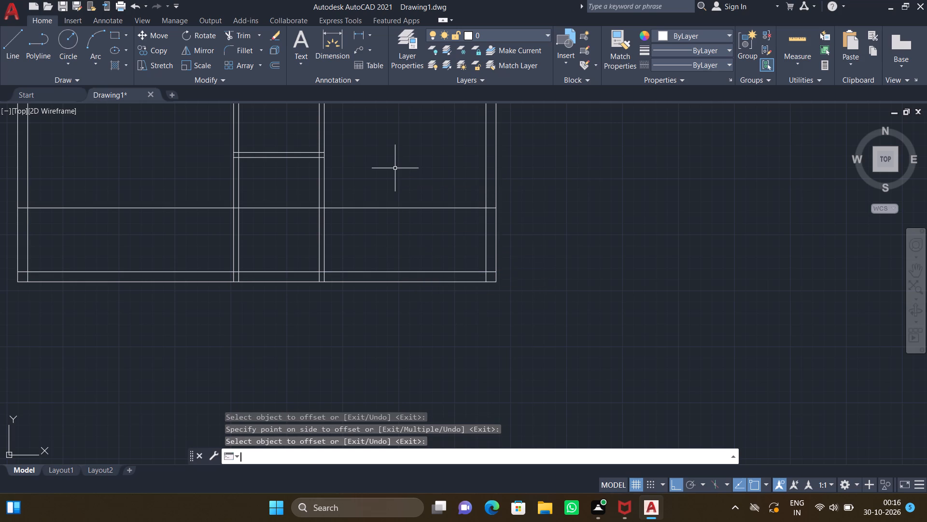
Trim the new horizontal line out of the middle room, west room, west partition and west outer wall, keeping its eastern part.
type("TR")
key("Return")
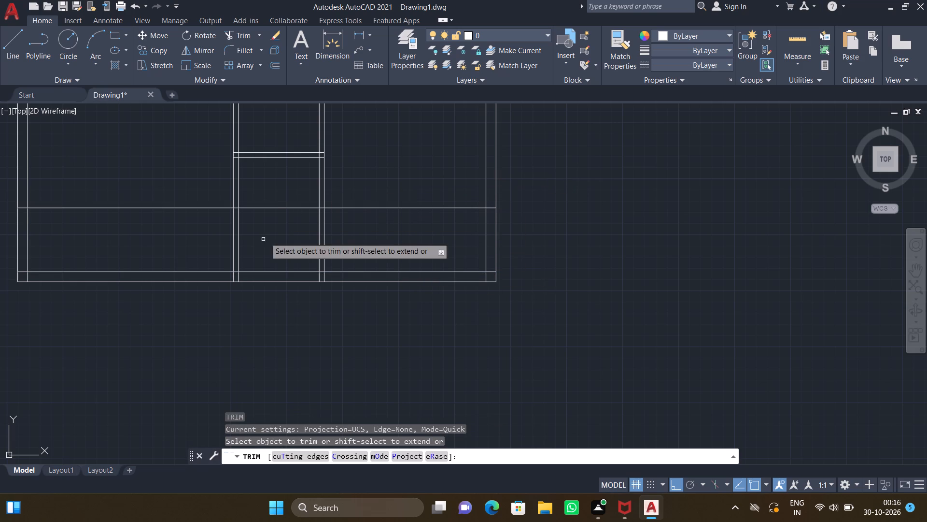
left_click_drag(269, 197, 279, 230)
scroll(252, 223, "up", 1)
middle_click_drag(255, 223, 258, 224)
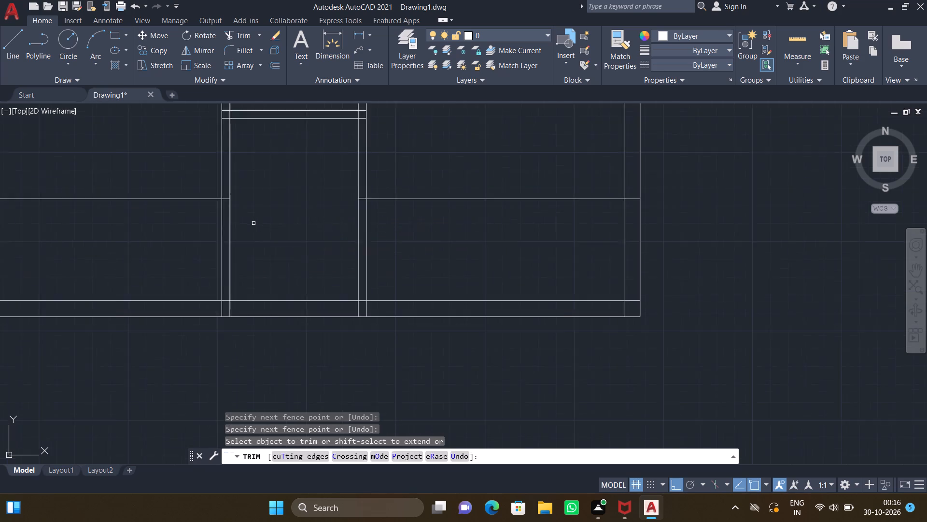
middle_click_drag(258, 224, 385, 226)
left_click_drag(227, 187, 232, 217)
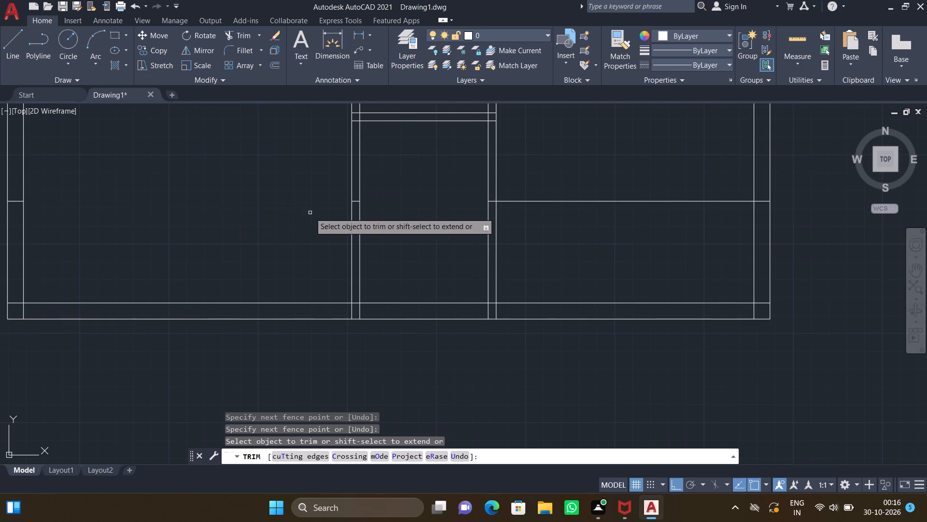
scroll(356, 203, "up", 2)
left_click(353, 201)
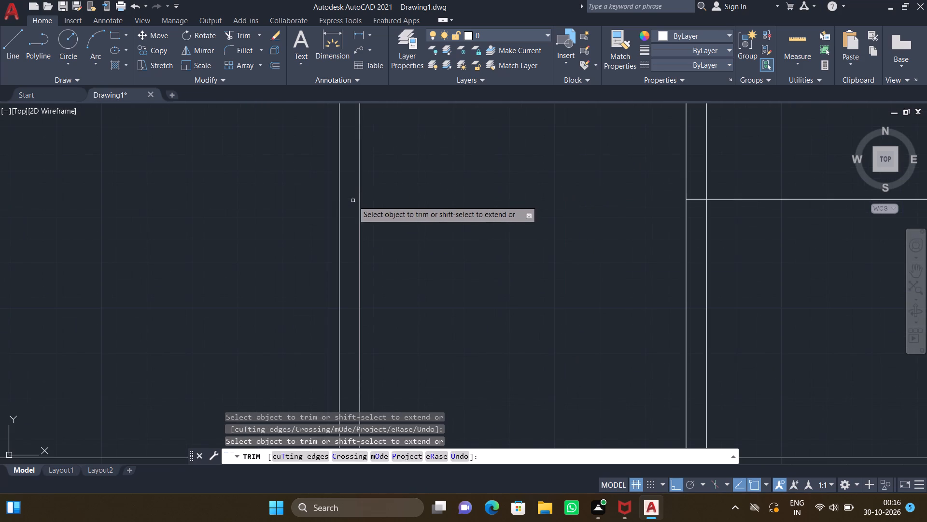
scroll(240, 242, "down", 4)
middle_click_drag(203, 247, 333, 223)
scroll(251, 216, "up", 2)
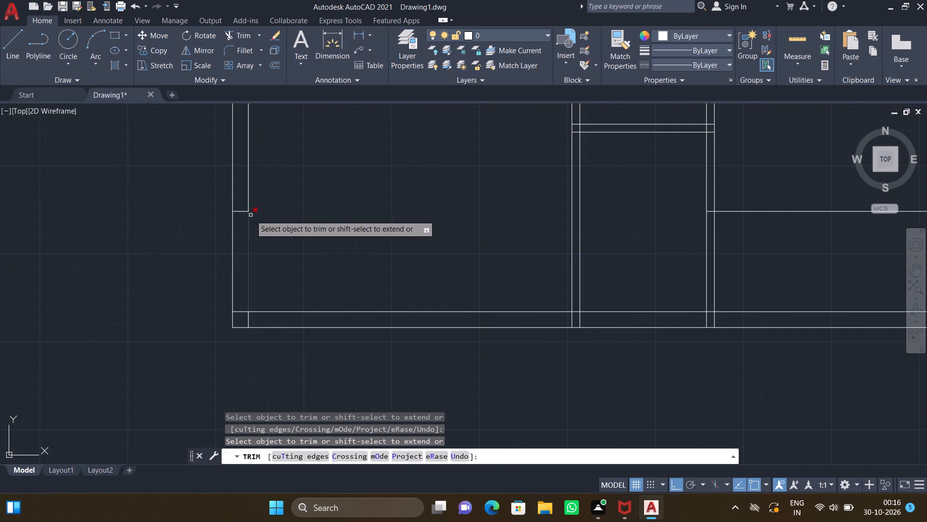
left_click(242, 211)
key("Return")
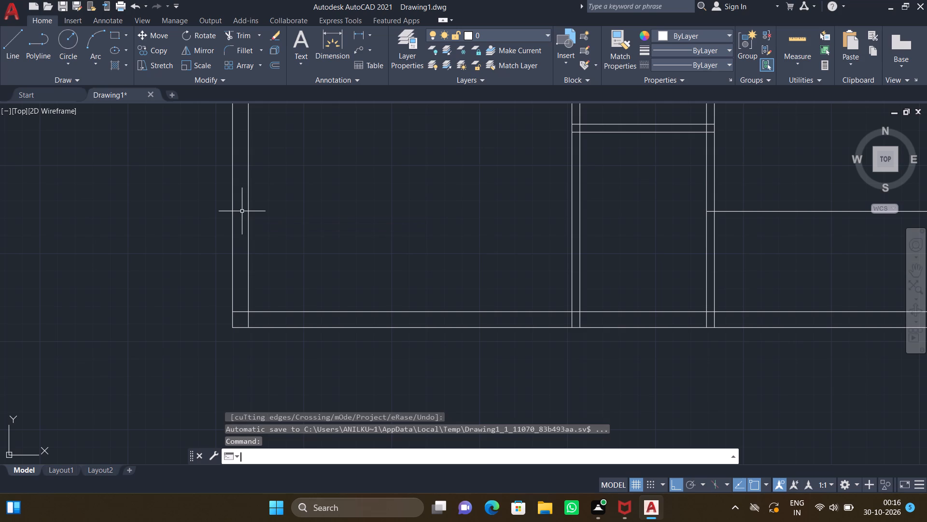
Offset the remaining horizontal line in the southeast room by 4.5" to the north to form a partition.
scroll(290, 221, "down", 2)
middle_click_drag(347, 240, 154, 241)
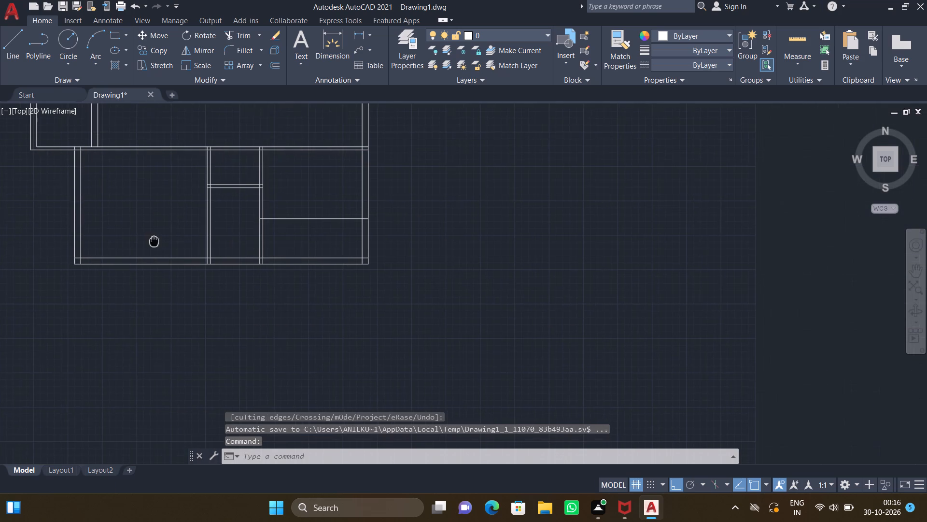
scroll(332, 231, "up", 1)
key("o")
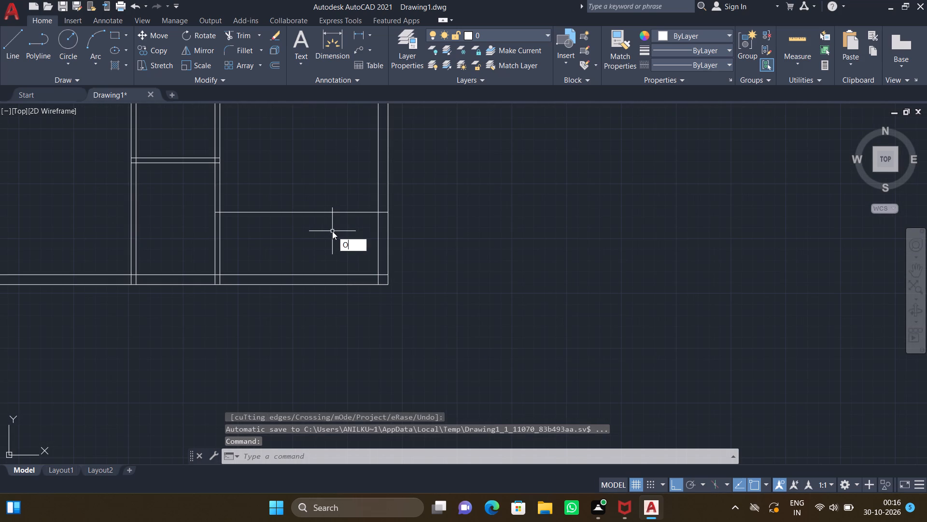
key("Return")
type("4.5")
key("shift+quotedbl")
key("Return")
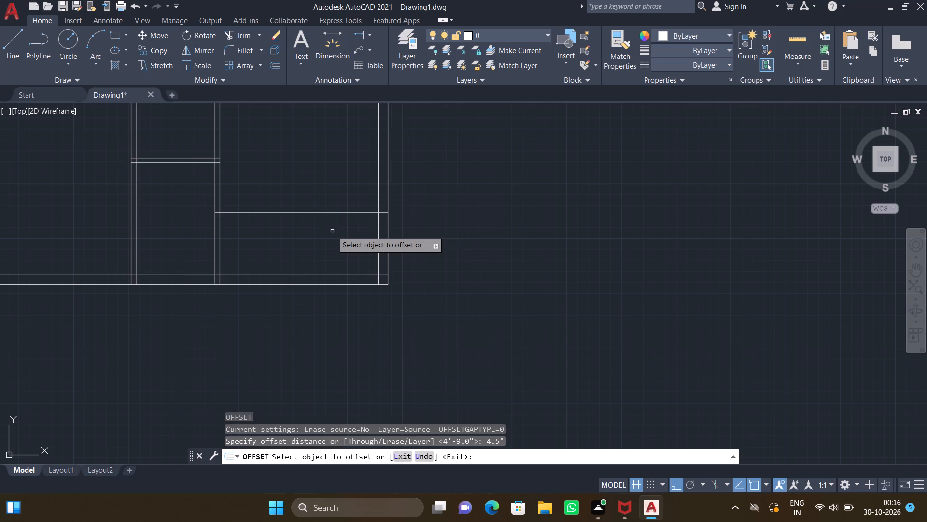
left_click(331, 211)
left_click(333, 181)
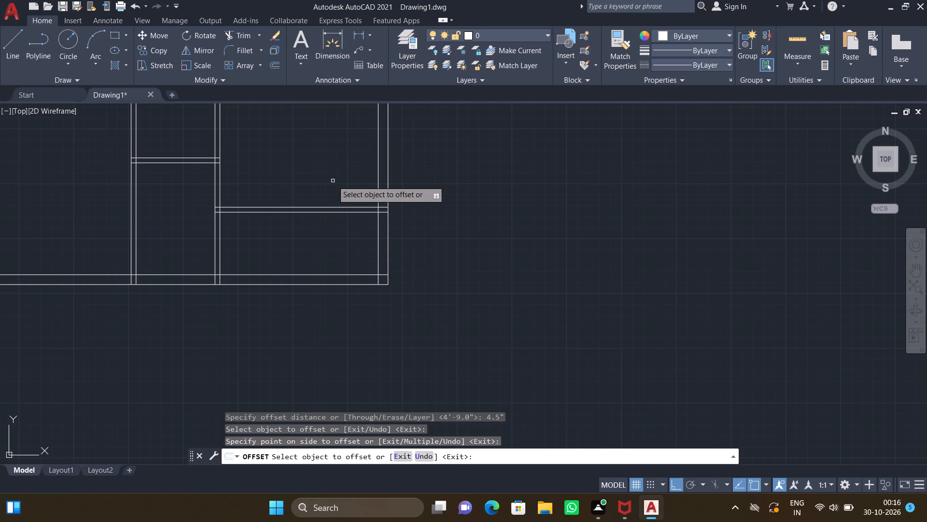
key("Return")
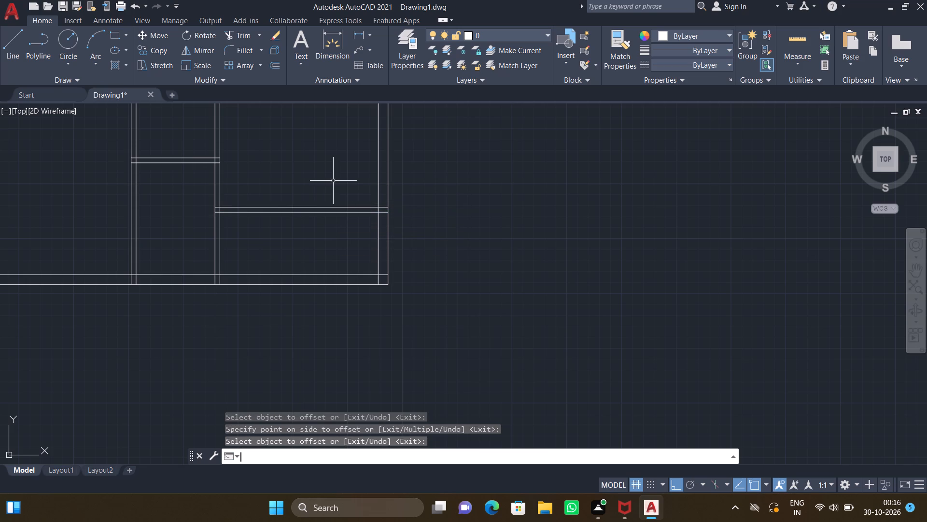
Draw a three-sided outline about 11' wide and 2'10" deep north of the north wall, spanning the outer lines of the middle rooms' partitions.
scroll(331, 184, "down", 2)
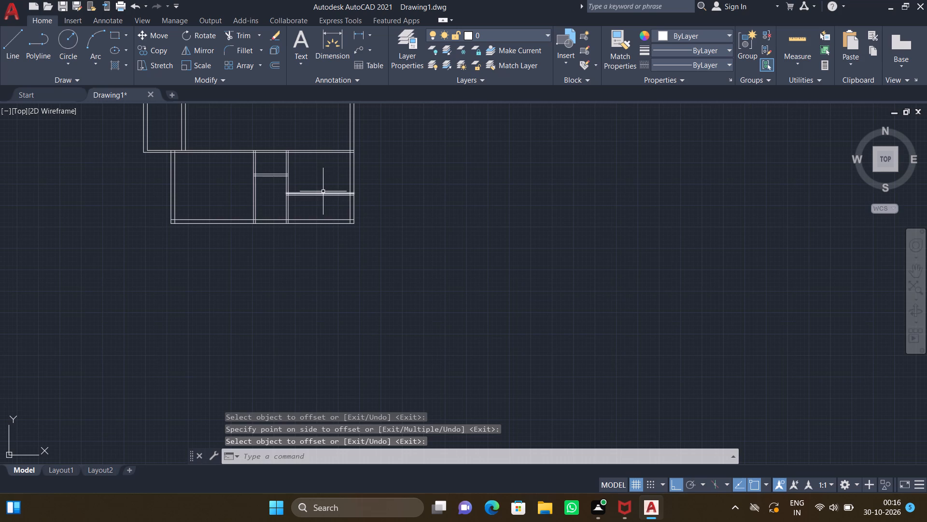
middle_click_drag(328, 181, 378, 179)
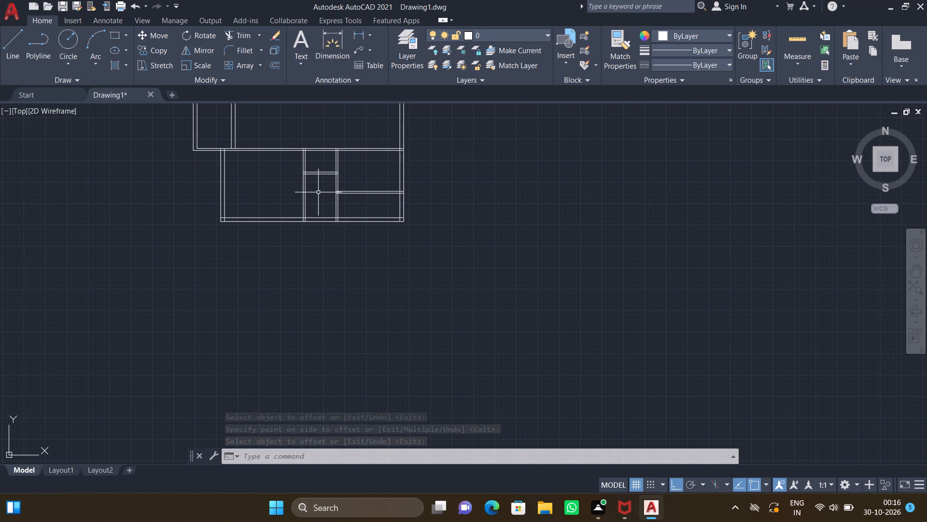
scroll(316, 180, "down", 1)
middle_click_drag(303, 178, 258, 253)
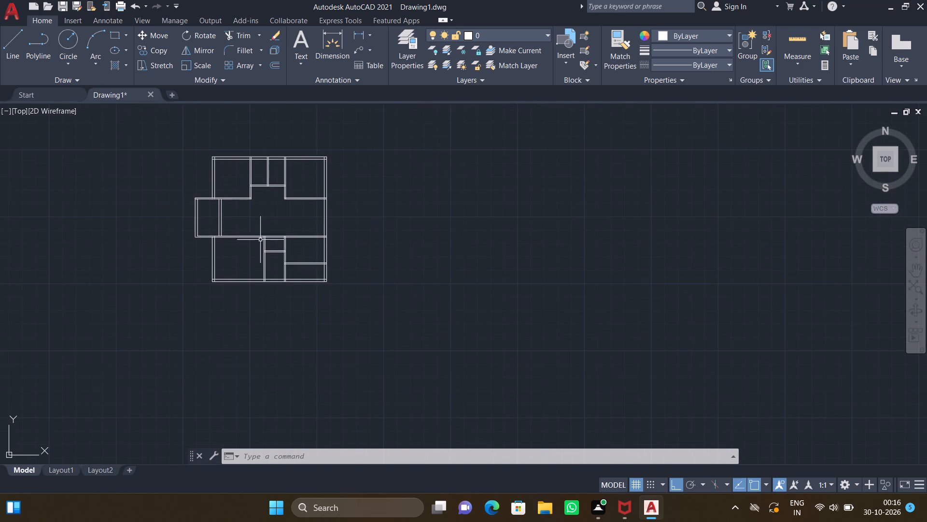
scroll(252, 149, "up", 3)
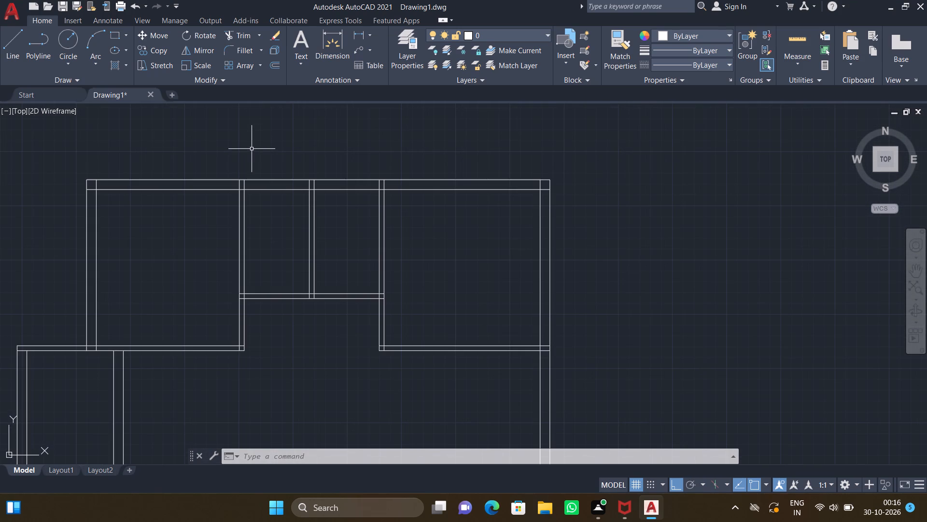
key("l")
key("Return")
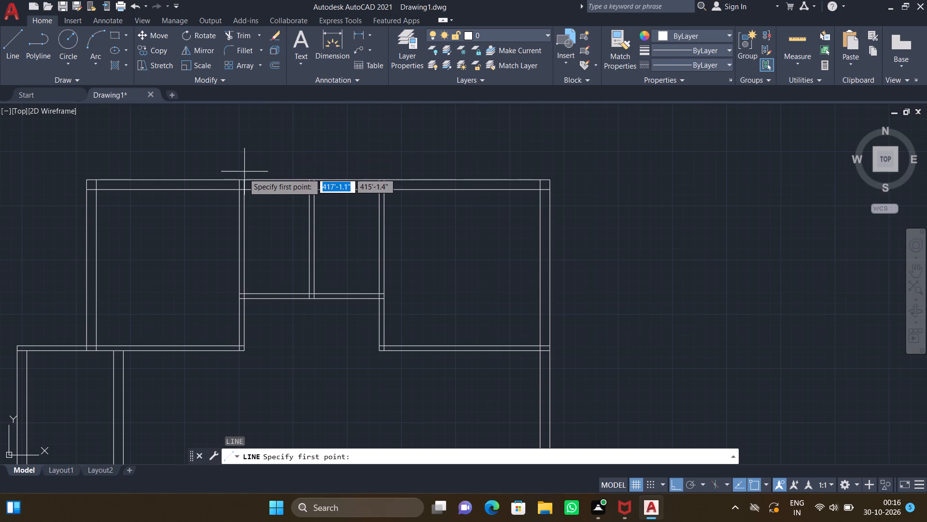
scroll(241, 179, "up", 3)
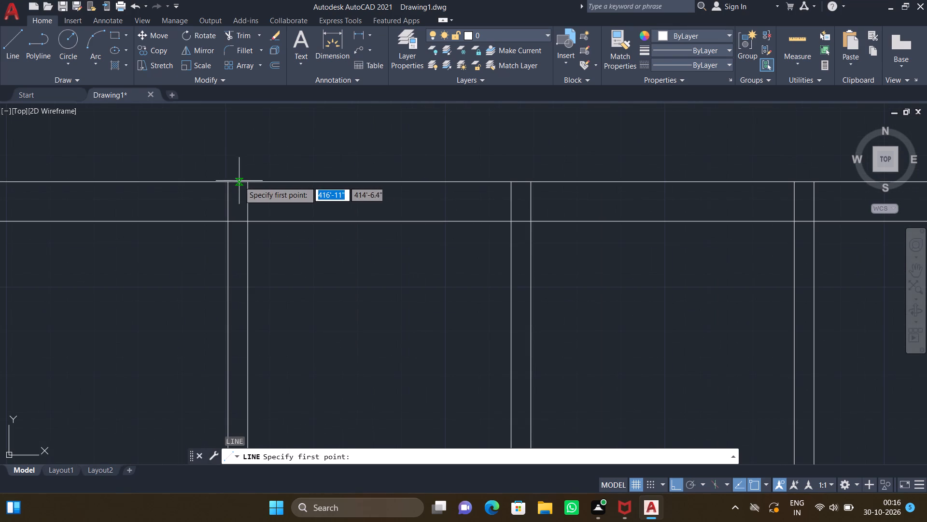
left_click(225, 181)
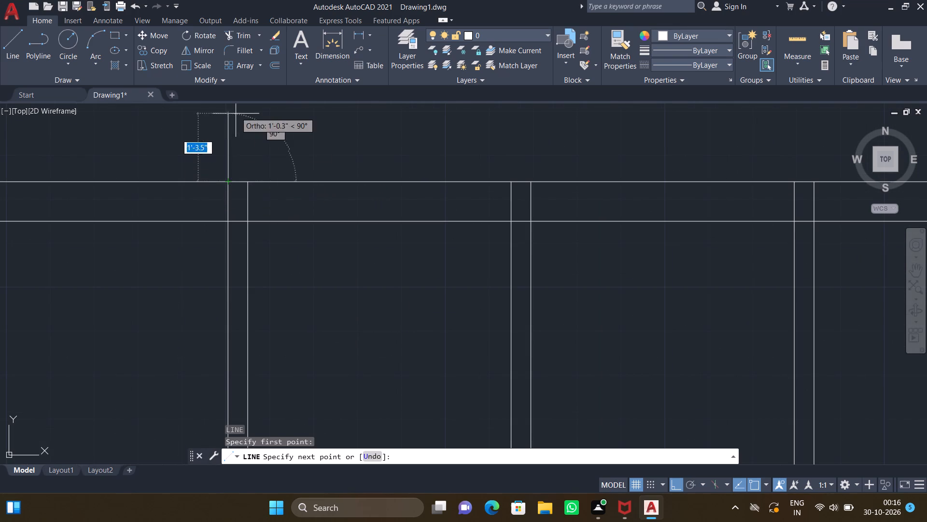
scroll(236, 112, "down", 3)
middle_click_drag(229, 128, 204, 235)
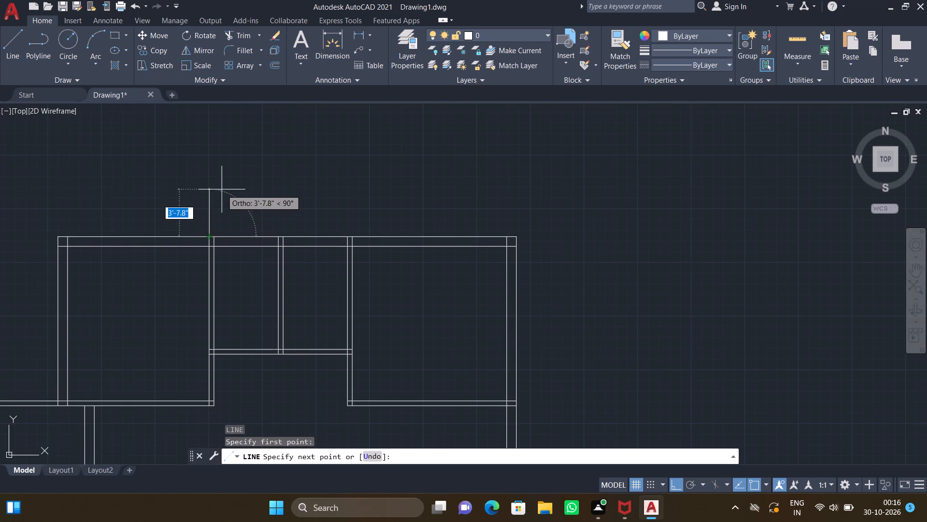
scroll(222, 189, "up", 3)
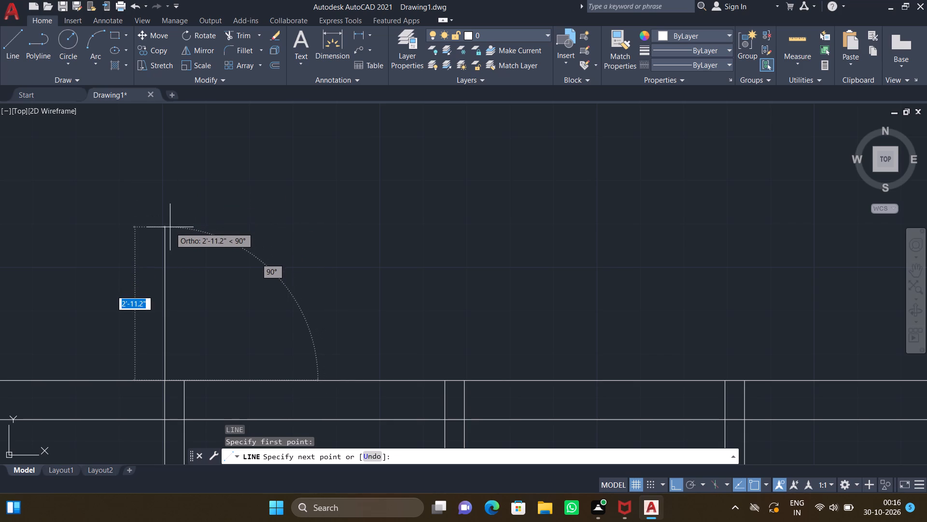
left_click_drag(166, 232, 173, 233)
scroll(275, 246, "down", 3)
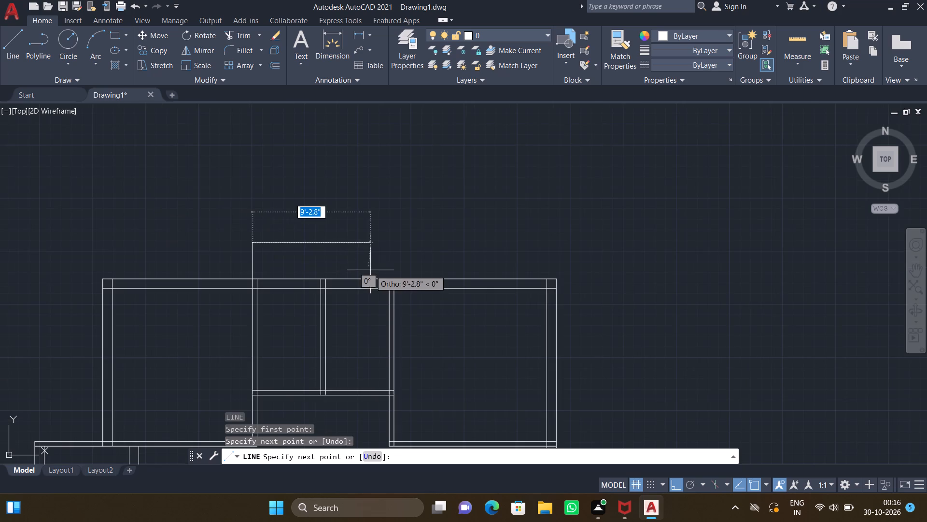
middle_click_drag(358, 256, 361, 190)
scroll(279, 178, "up", 3)
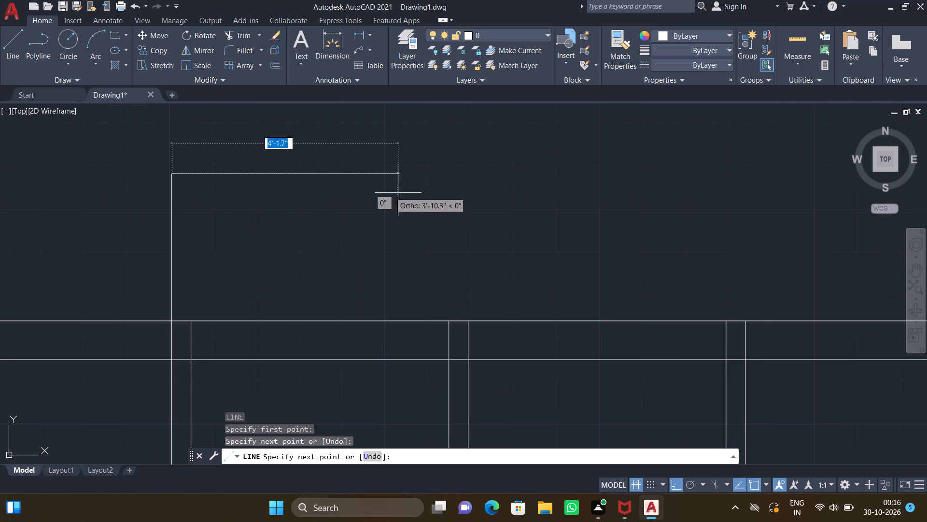
middle_click_drag(529, 206, 372, 168)
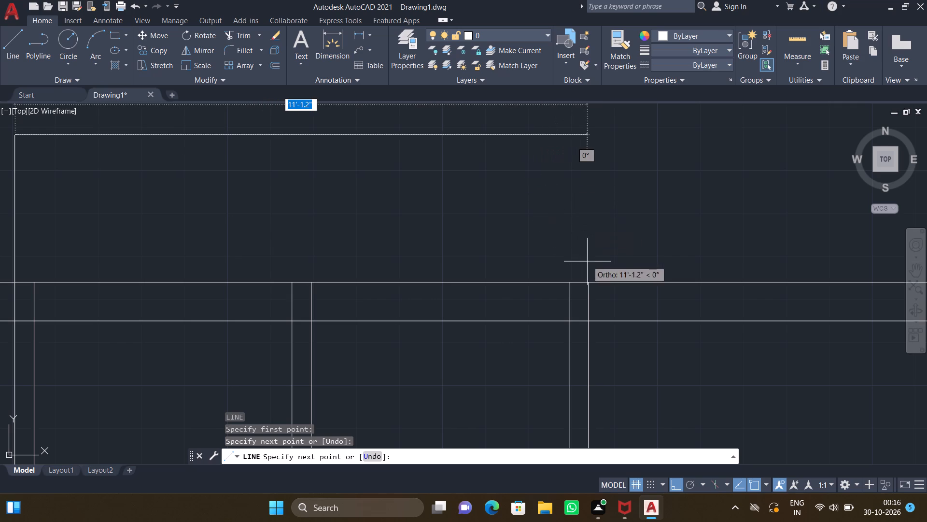
left_click(587, 135)
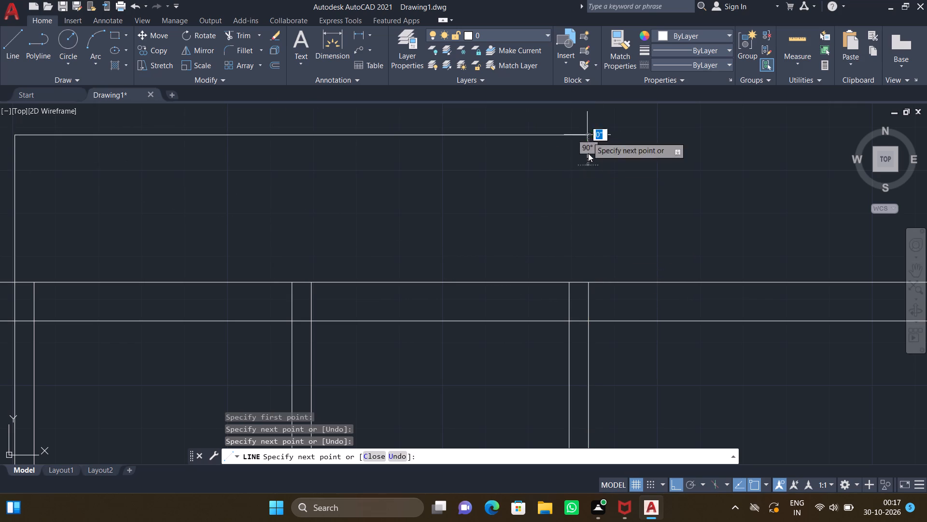
scroll(590, 268, "up", 2)
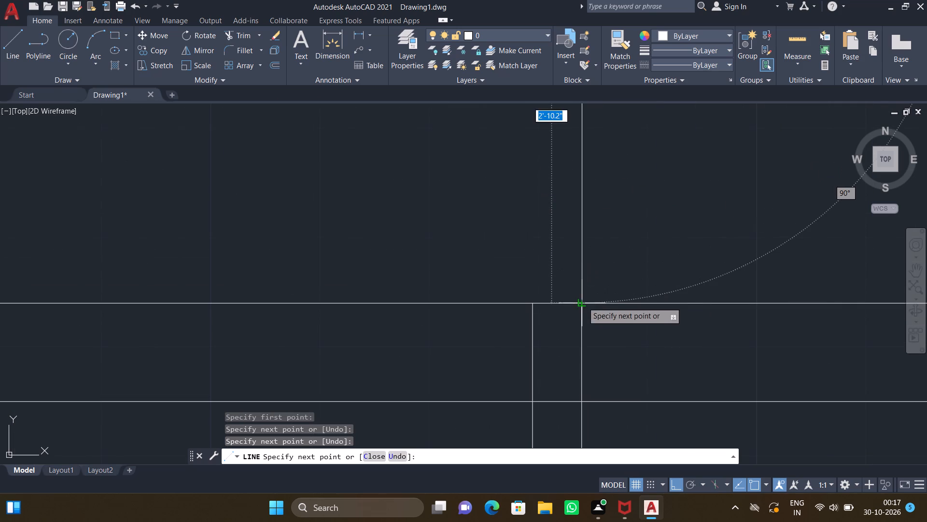
left_click(583, 302)
key("Return")
Draw a vertical line about 2'10" long just inside the projection's west side, from the north wall to the projection's north line.
scroll(574, 298, "down", 4)
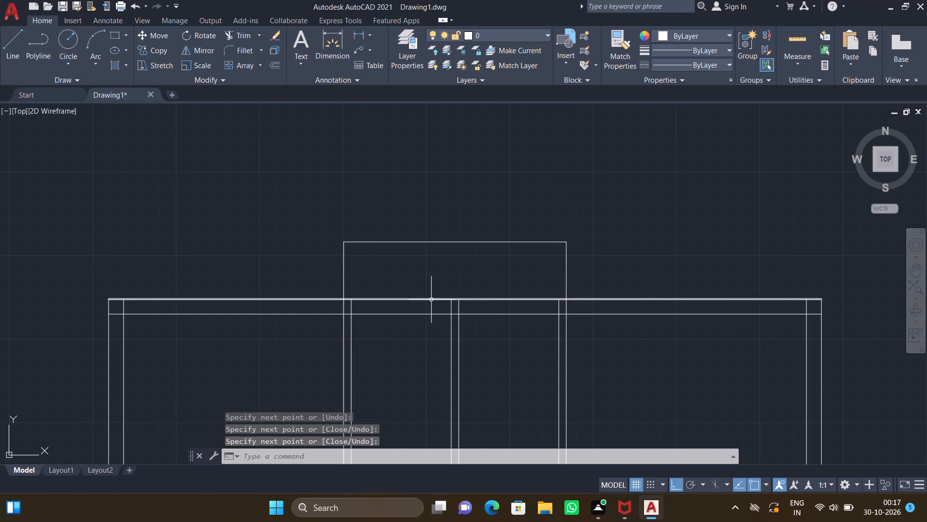
middle_click_drag(428, 296, 372, 219)
key("l")
key("Return")
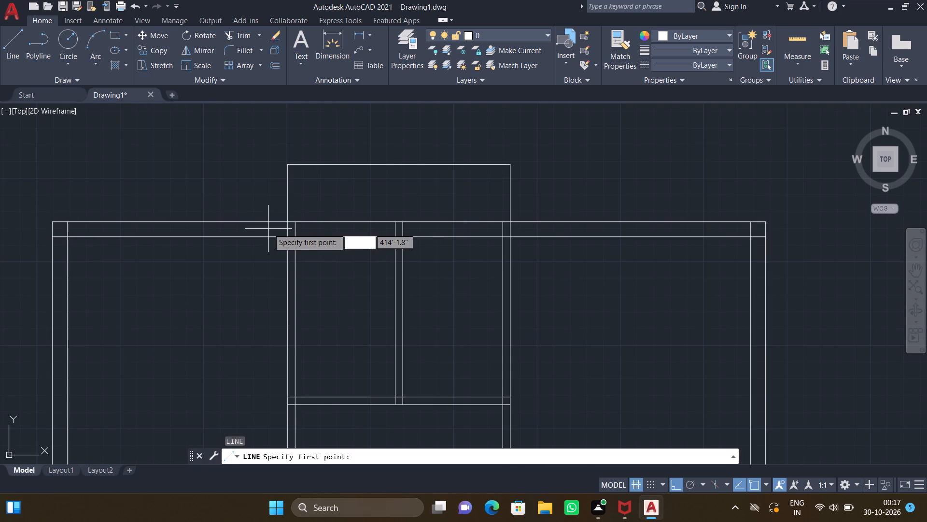
scroll(309, 215, "up", 1)
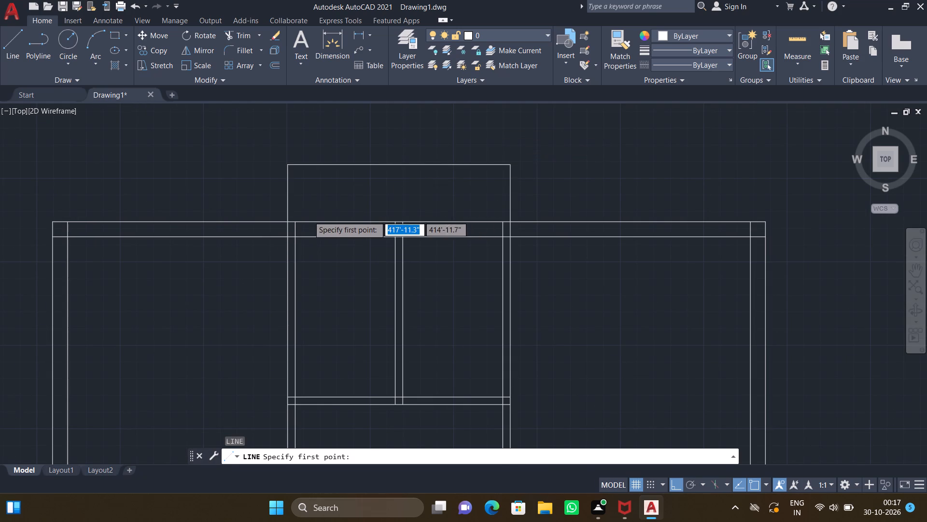
scroll(308, 217, "up", 3)
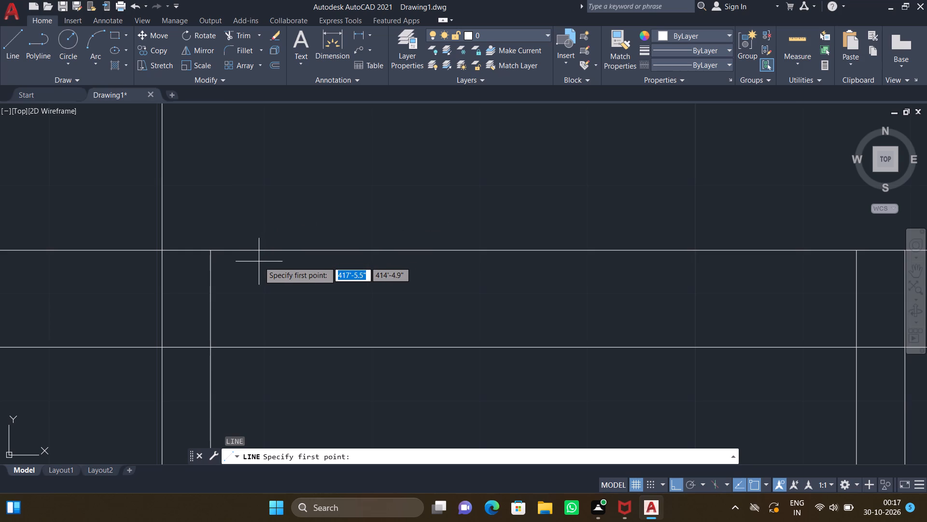
left_click(218, 249)
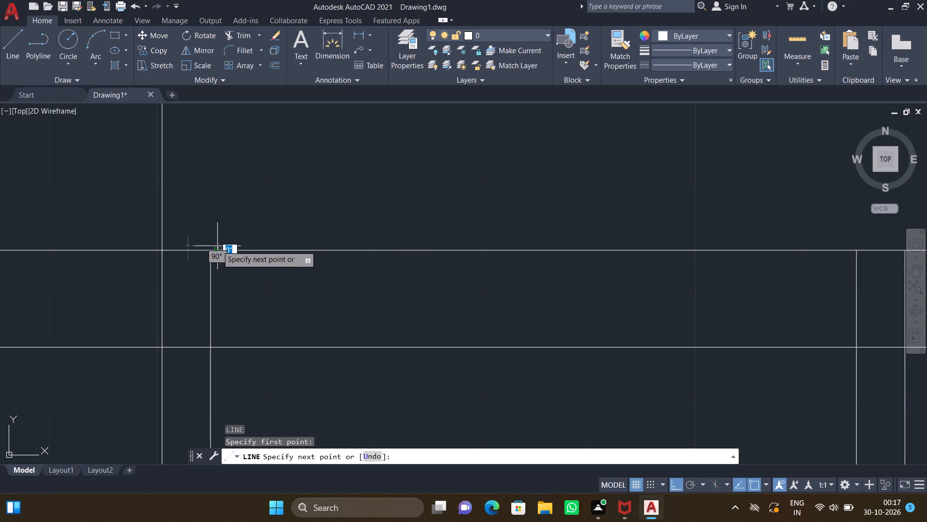
scroll(238, 196, "down", 3)
middle_click_drag(239, 175, 219, 220)
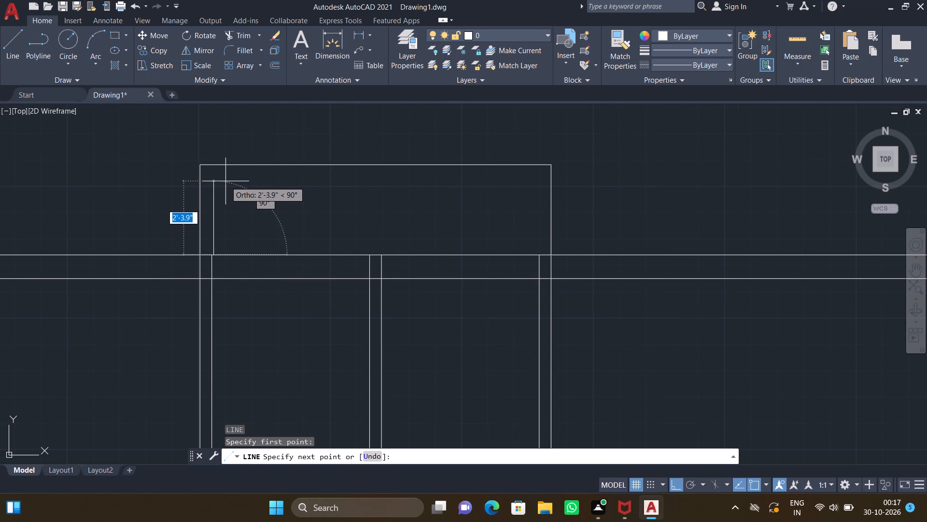
scroll(213, 174, "up", 3)
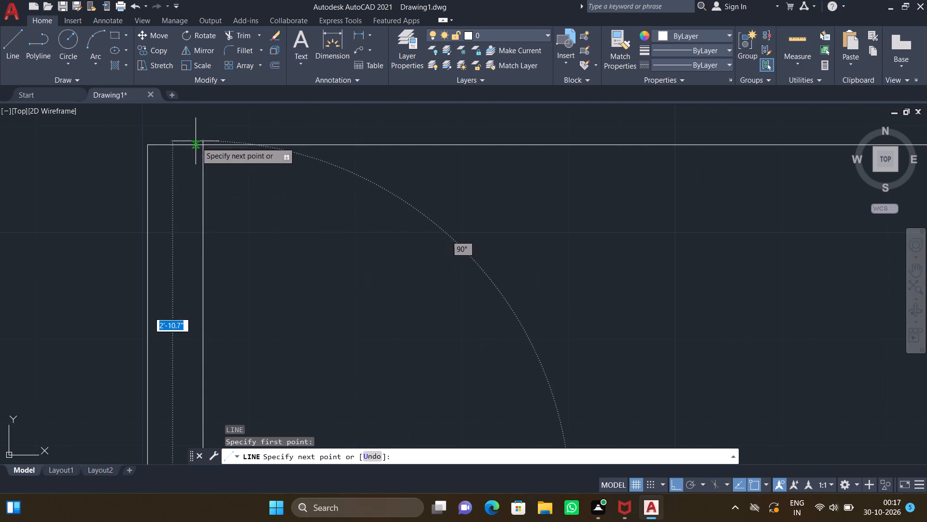
left_click(200, 147)
key("Return")
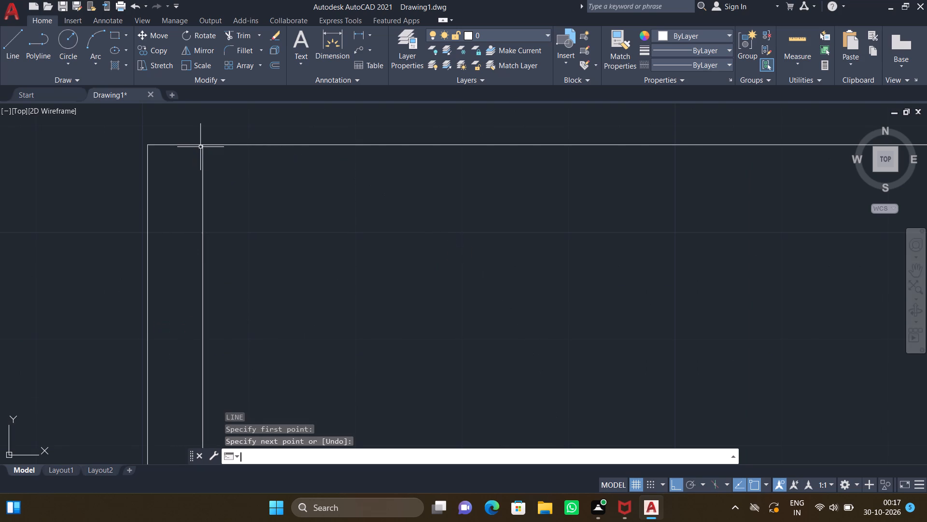
Draw a horizontal line about 10'8" long just south of the projection's north line, from its inner west line to its east side.
scroll(224, 164, "down", 2)
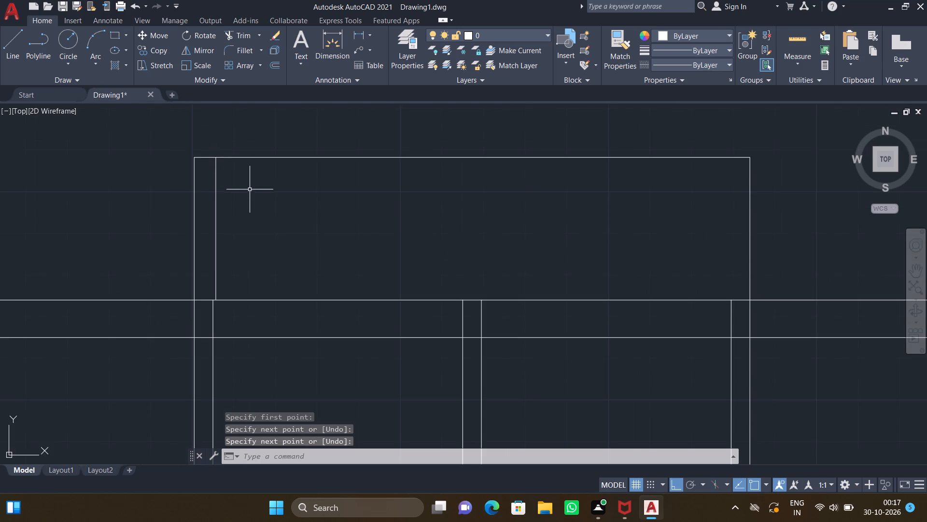
middle_click_drag(236, 186, 193, 172)
key("l")
key("Return")
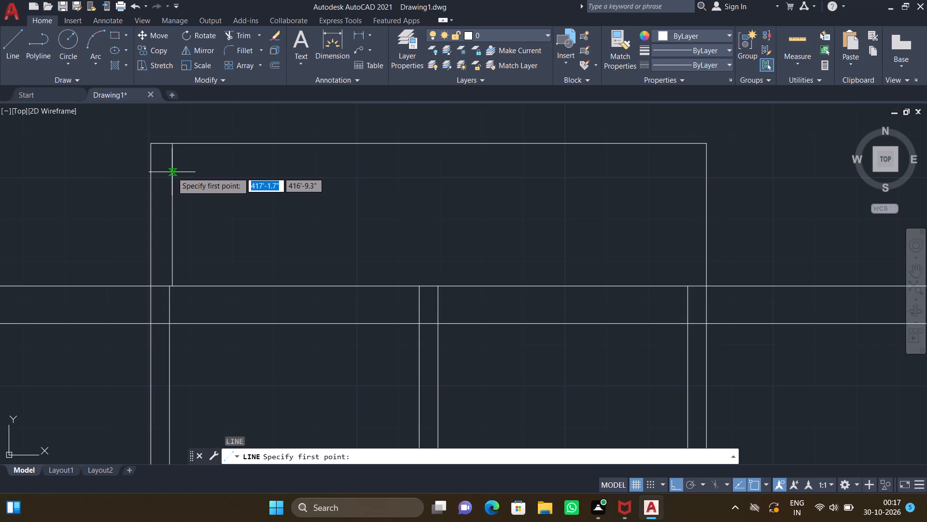
left_click_drag(172, 170, 225, 184)
middle_click_drag(437, 188, 359, 183)
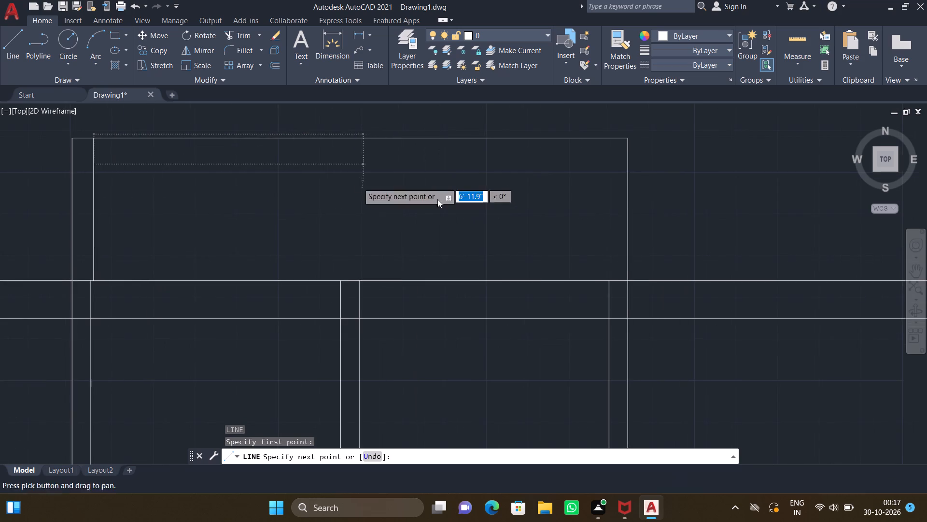
scroll(634, 168, "up", 3)
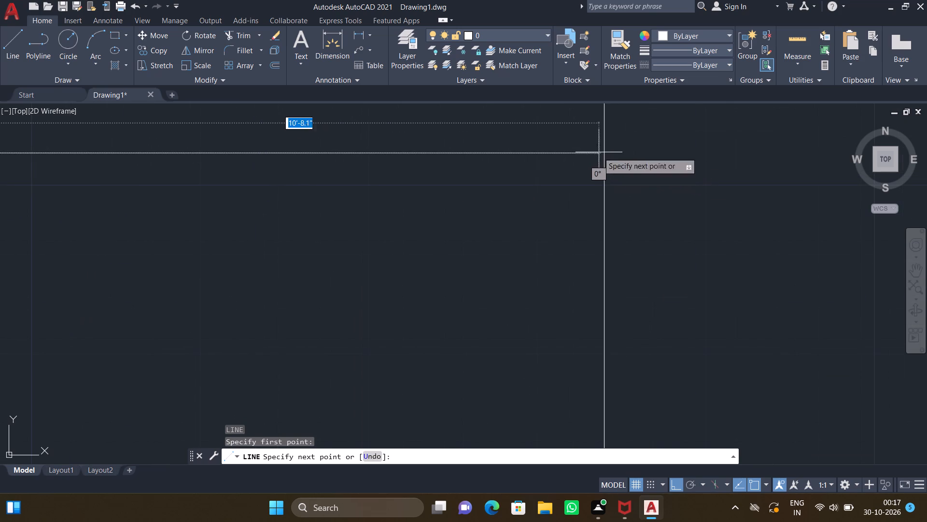
left_click(602, 154)
key("Return")
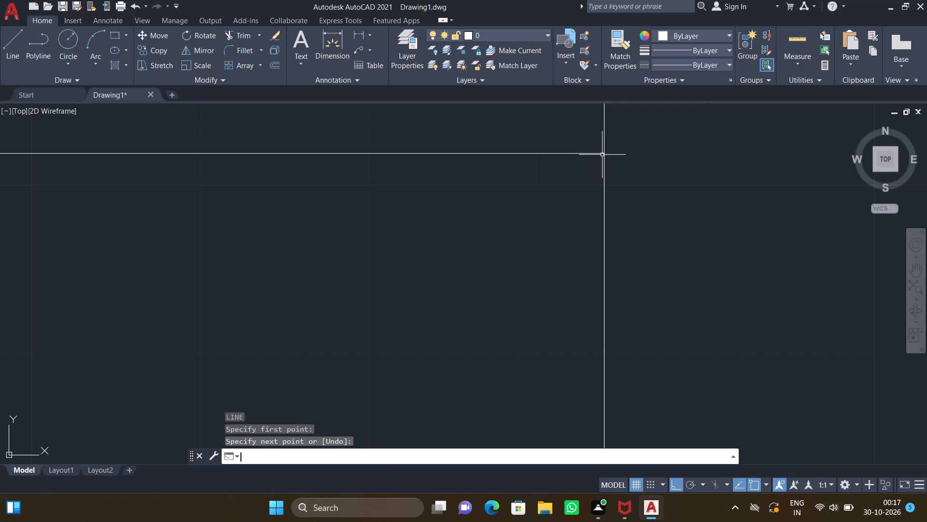
Draw a second horizontal line about 10'8" long, slightly south of the first, from the inner west line to the projection's east side.
scroll(584, 154, "down", 3)
middle_click_drag(434, 209, 333, 182)
scroll(362, 184, "down", 1)
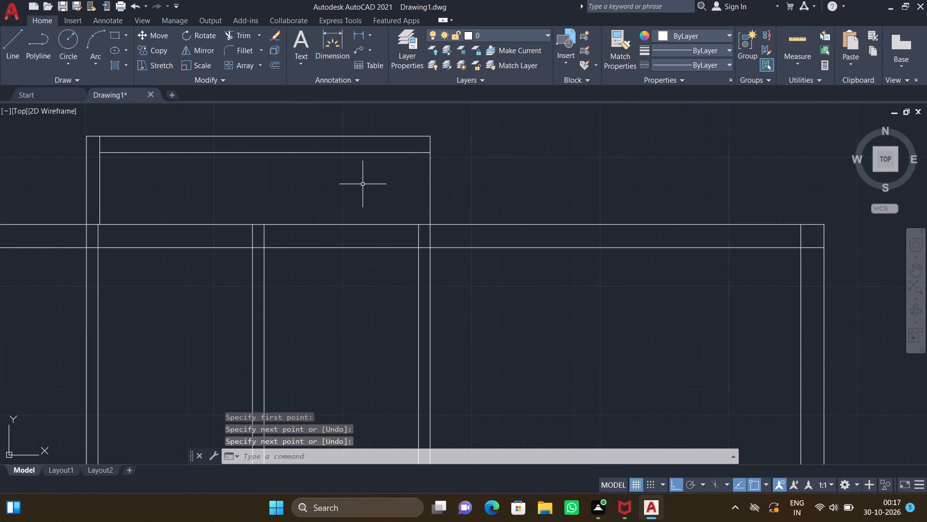
middle_click_drag(321, 186, 403, 186)
key("l")
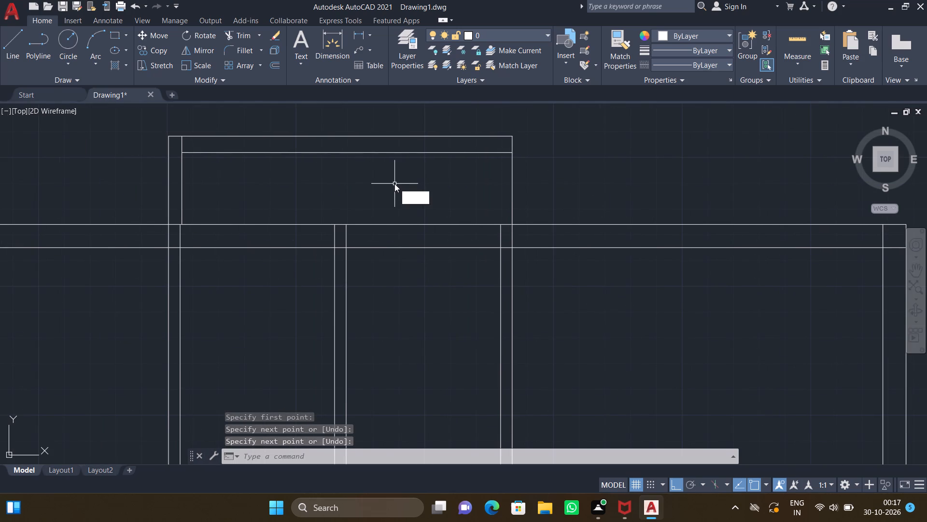
key("Return")
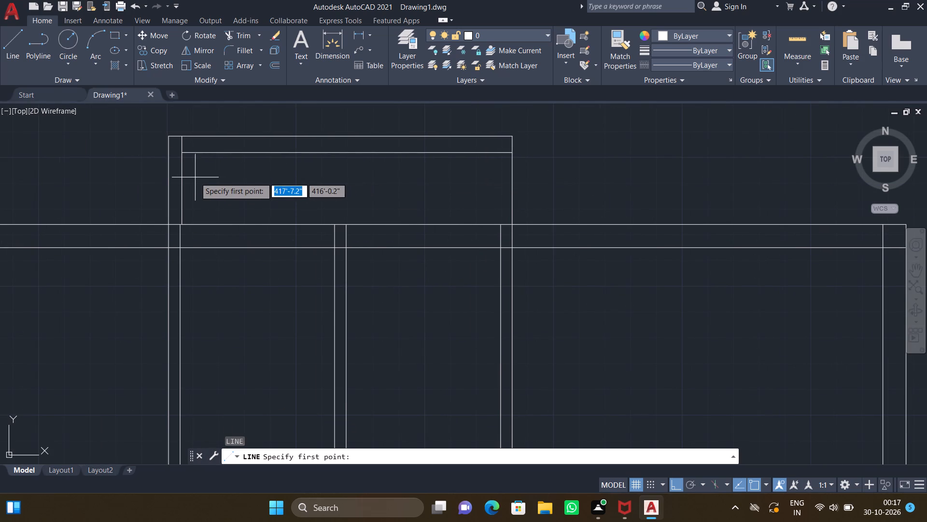
scroll(185, 174, "up", 1)
left_click_drag(180, 160, 187, 161)
scroll(461, 174, "down", 1)
middle_click_drag(495, 171, 431, 179)
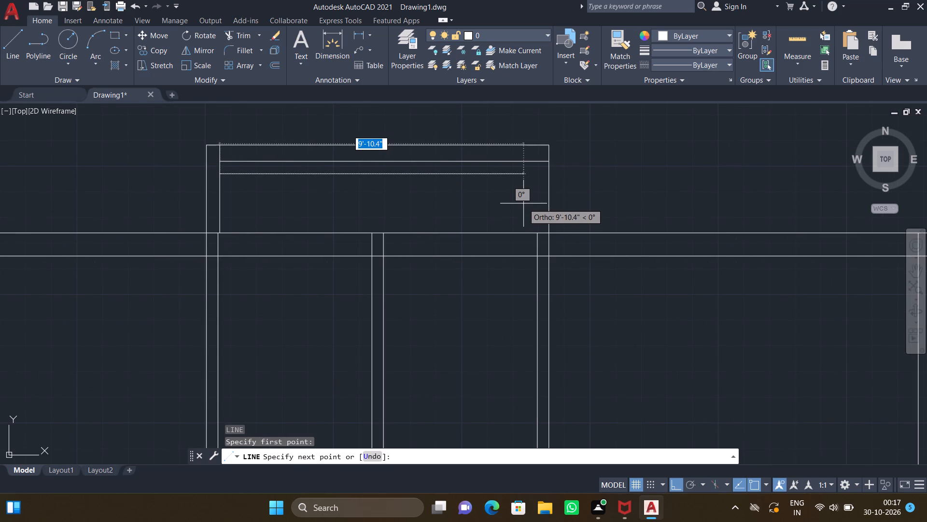
scroll(531, 204, "up", 2)
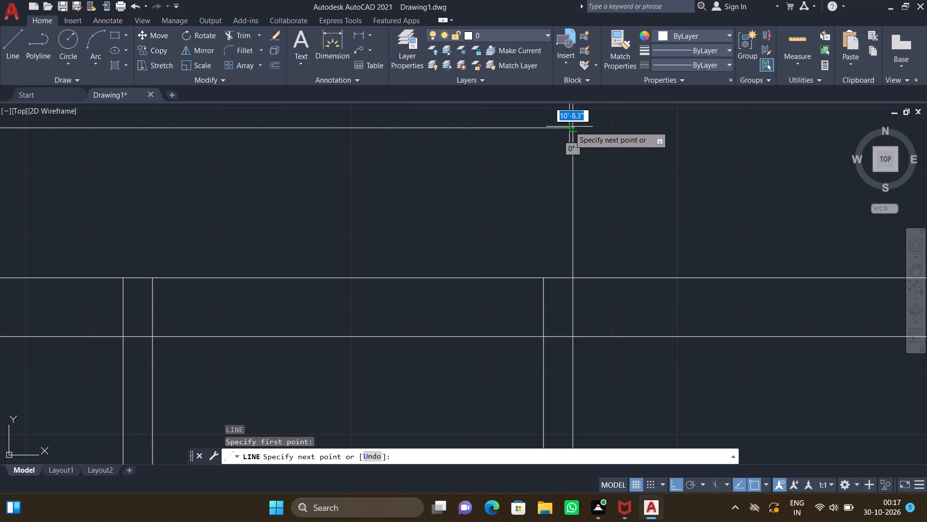
left_click(572, 128)
key("Return")
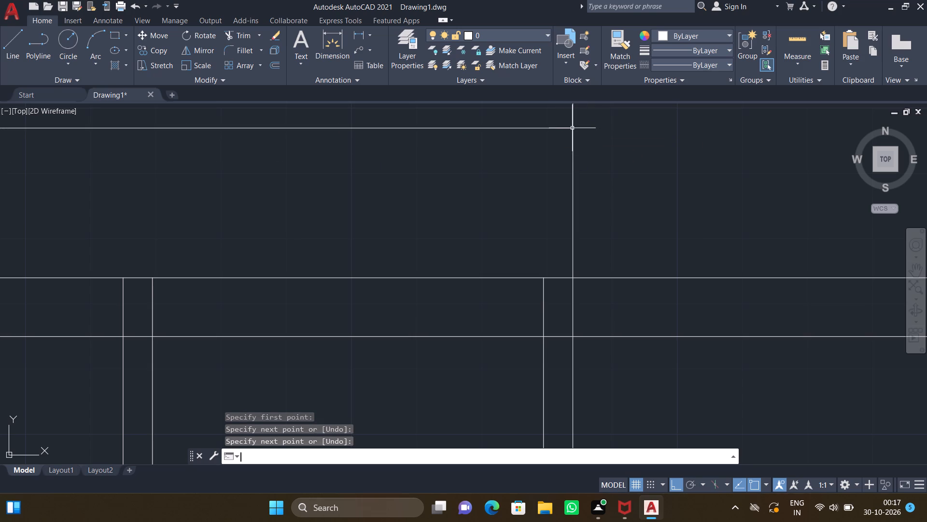
Draw a rectangle about 2.8" by 11.3" near the projection's west end, from its north line to the lower horizontal line.
scroll(472, 150, "down", 3)
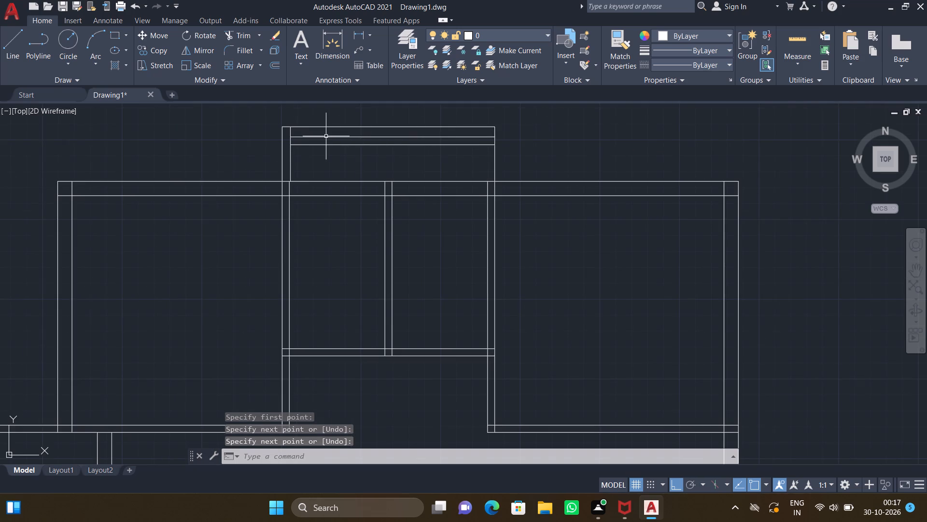
middle_click_drag(329, 135, 368, 145)
scroll(345, 139, "up", 2)
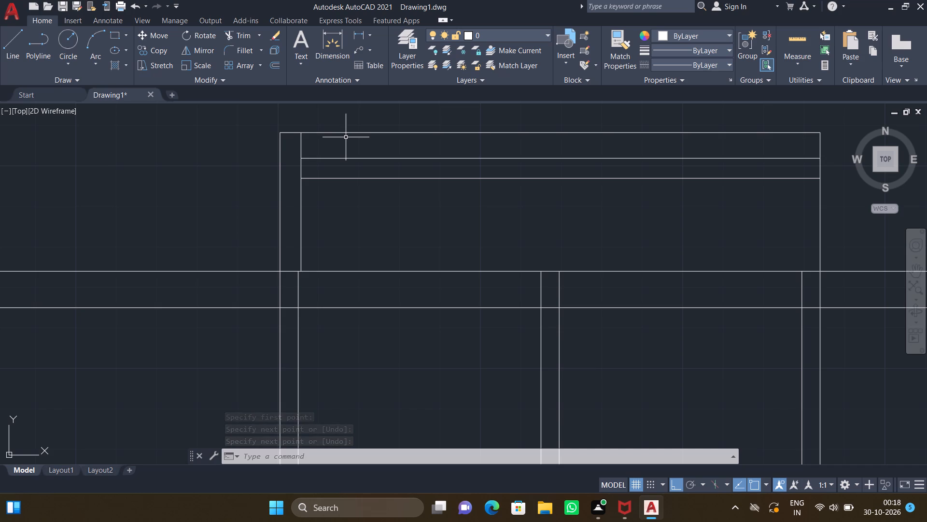
type("REC")
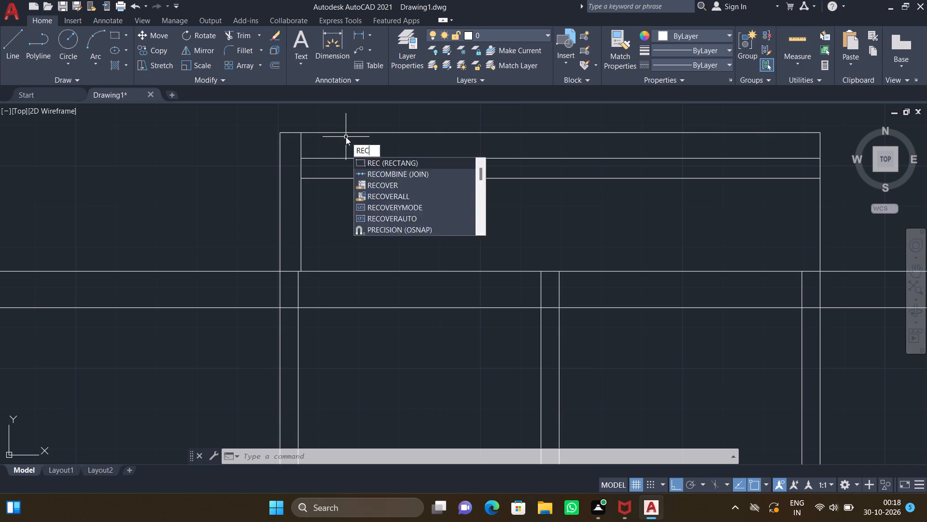
key("Return")
scroll(353, 138, "up", 2)
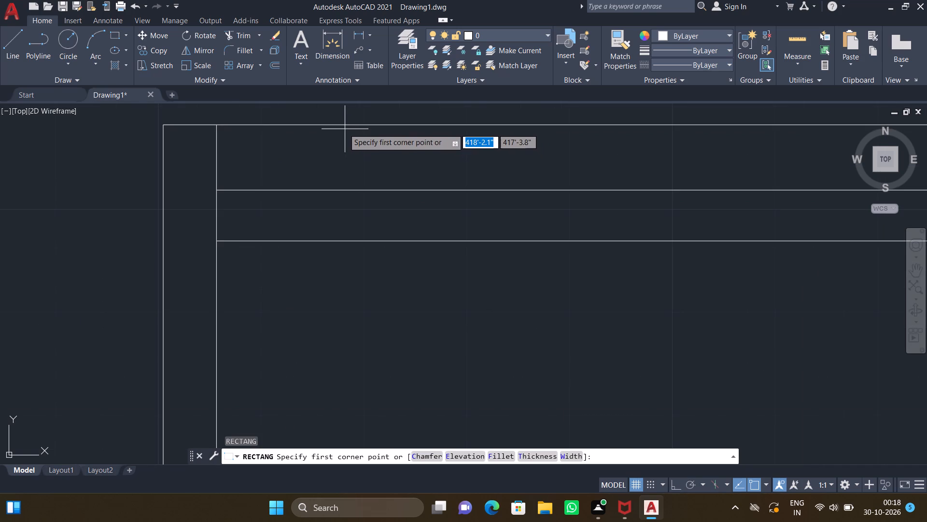
left_click(319, 125)
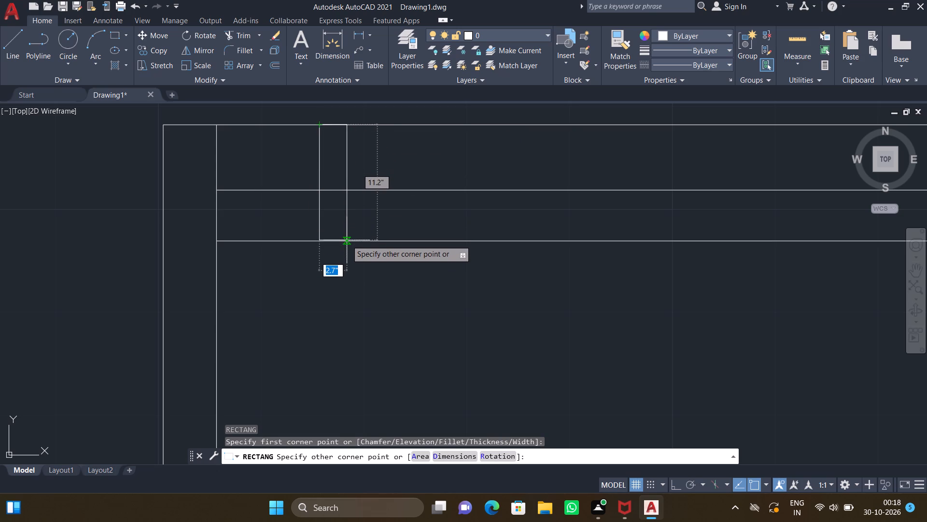
scroll(346, 241, "up", 3)
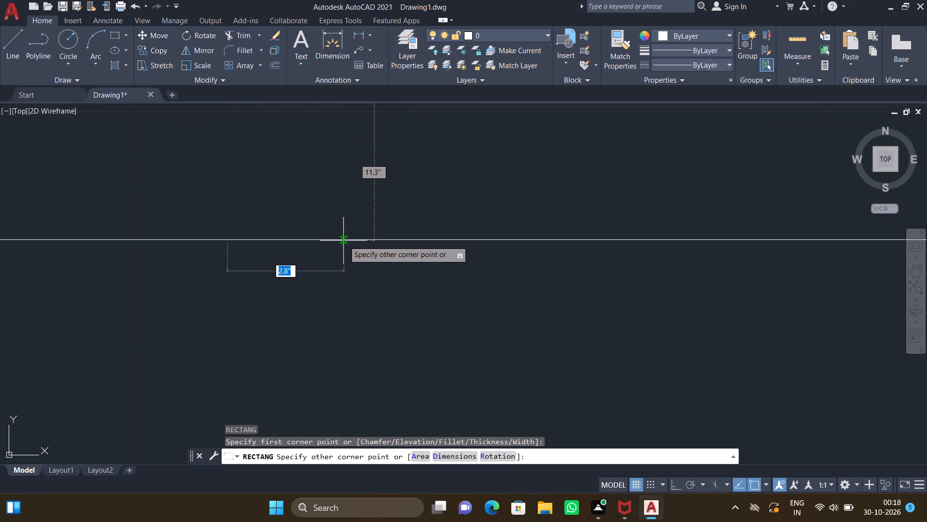
left_click(343, 240)
scroll(399, 218, "down", 3)
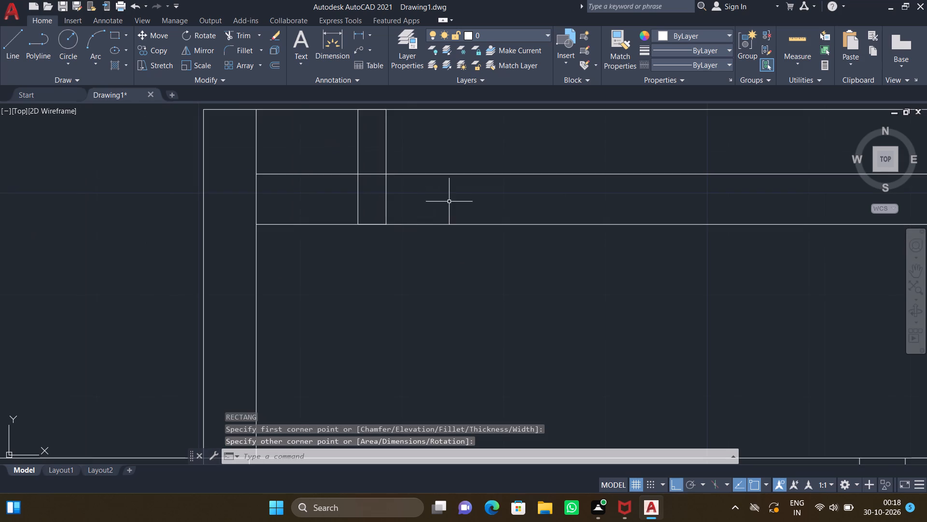
Draw a second rectangle about 5.9" wide and 11.3" deep east of the first, between the same two horizontal lines.
middle_click_drag(428, 203, 354, 223)
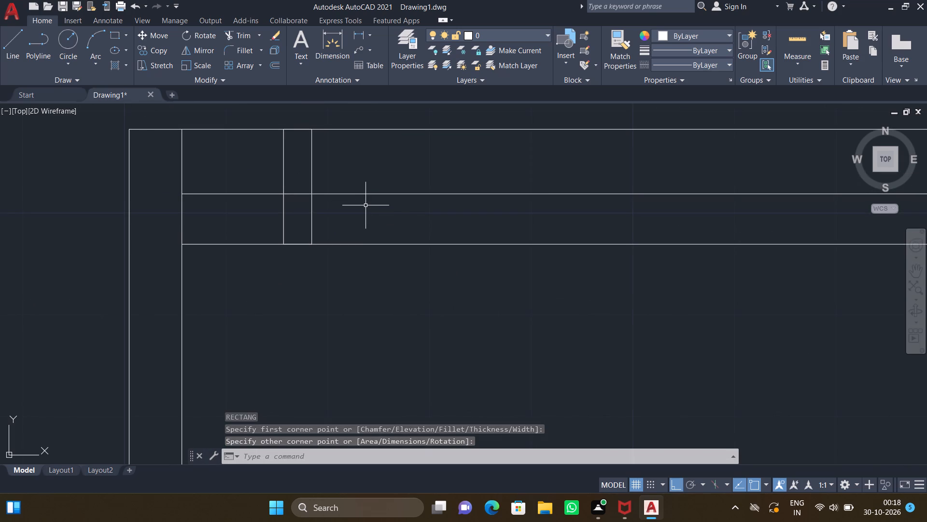
type("REC")
key("Return")
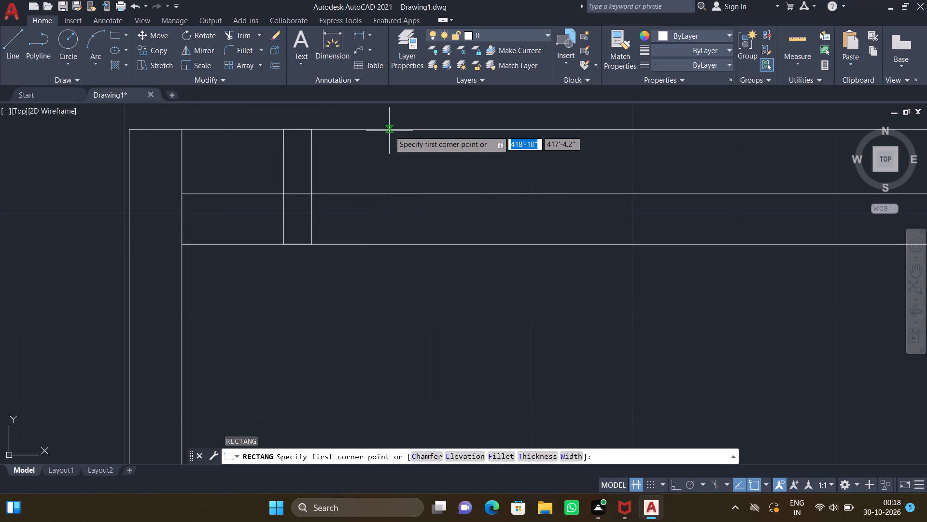
left_click_drag(389, 130, 393, 135)
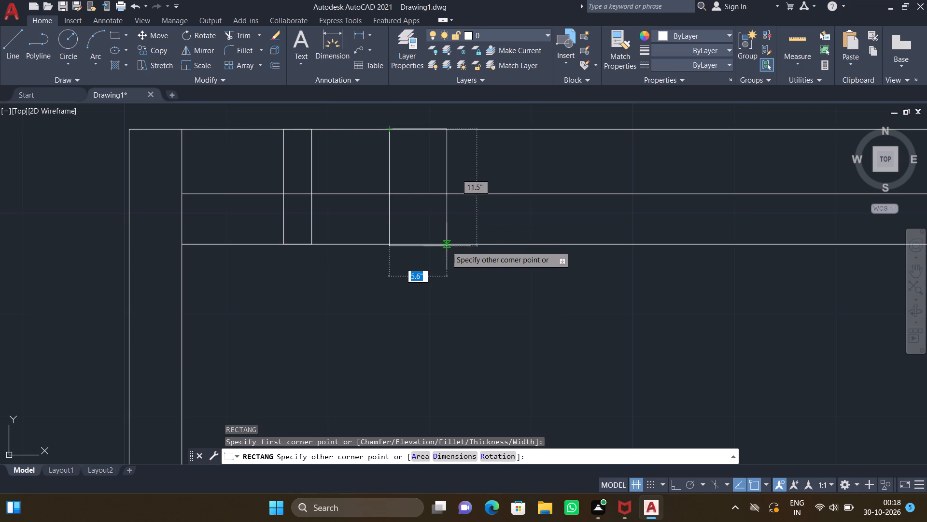
scroll(449, 243, "up", 2)
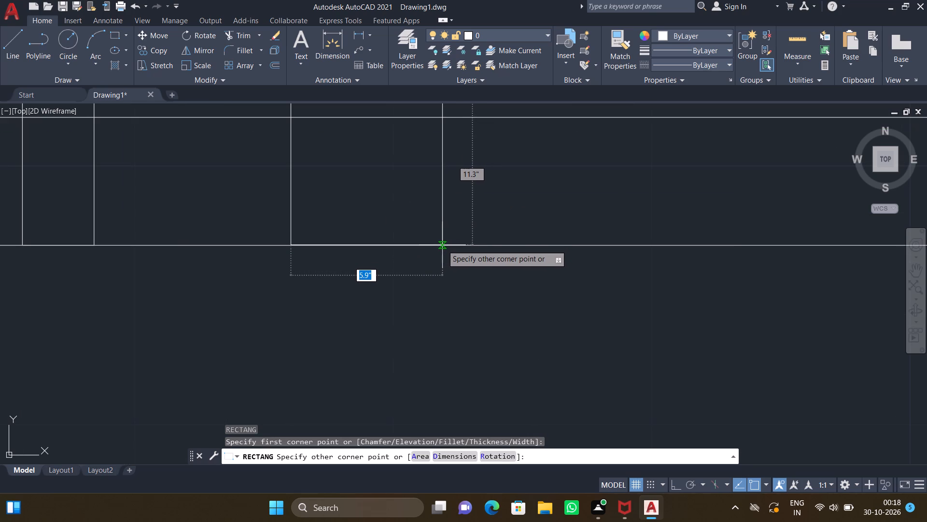
left_click(442, 245)
scroll(420, 225, "down", 4)
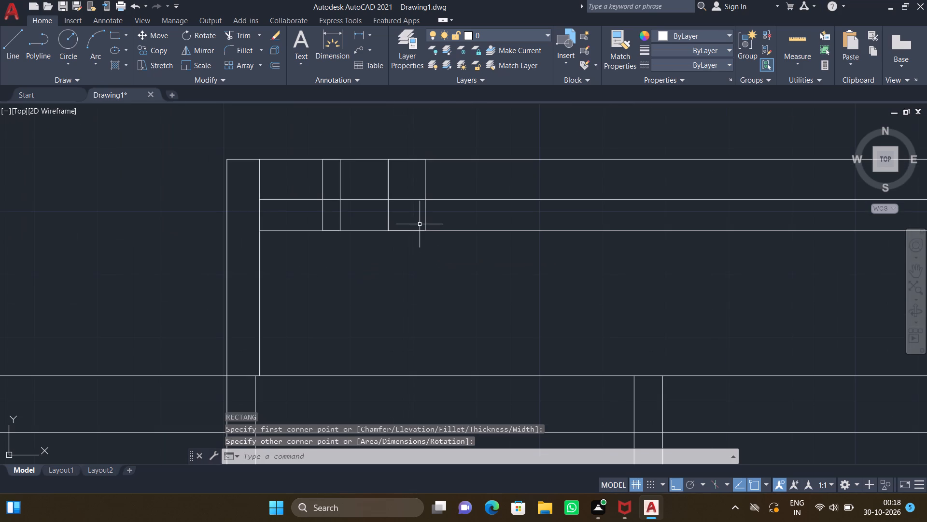
Draw a vertical line just inside the projection's east side, from the middle rooms' north wall line to the lower horizontal line.
scroll(538, 250, "down", 3)
middle_click_drag(624, 267, 494, 255)
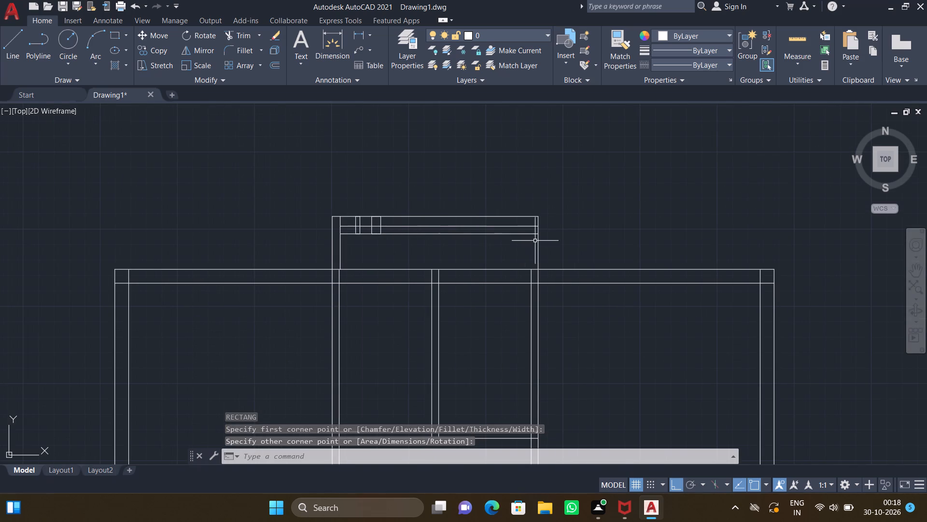
middle_click_drag(530, 234, 459, 225)
scroll(463, 237, "up", 2)
key("l")
key("Return")
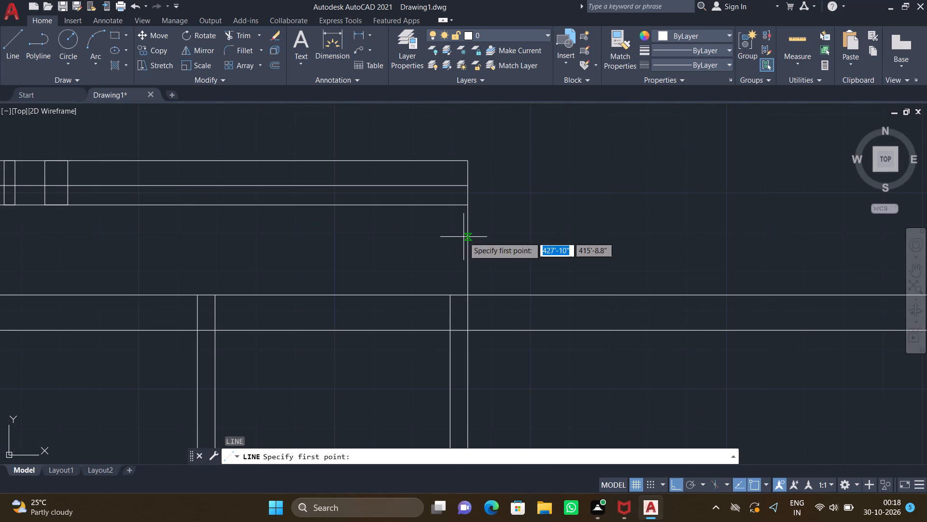
scroll(449, 271, "up", 2)
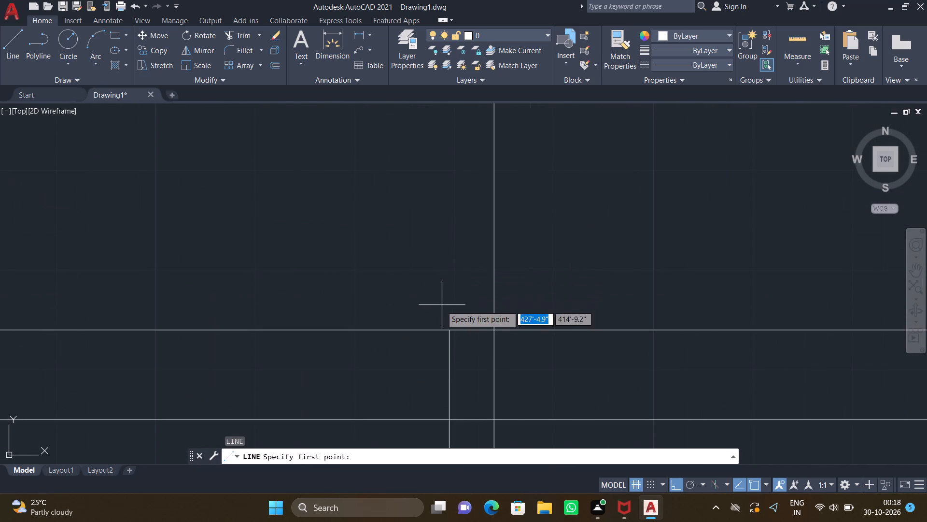
left_click(443, 329)
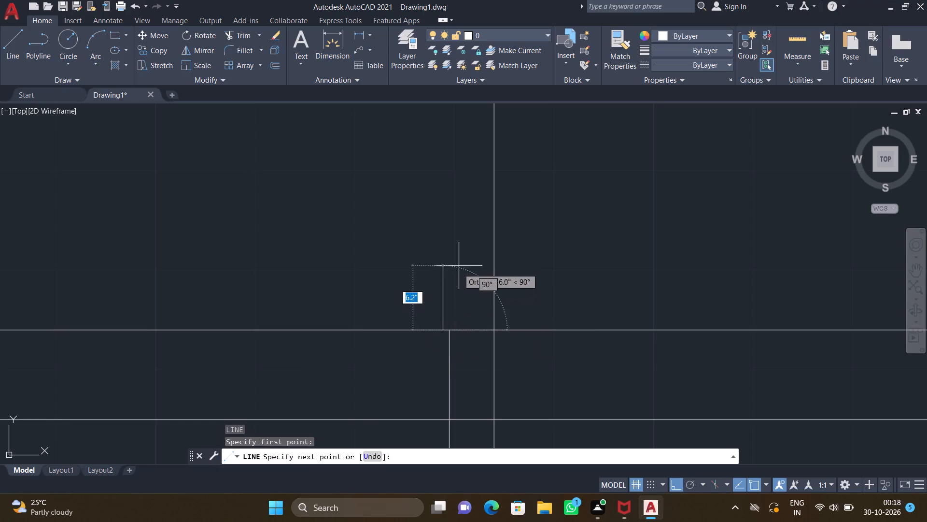
scroll(462, 254, "down", 2)
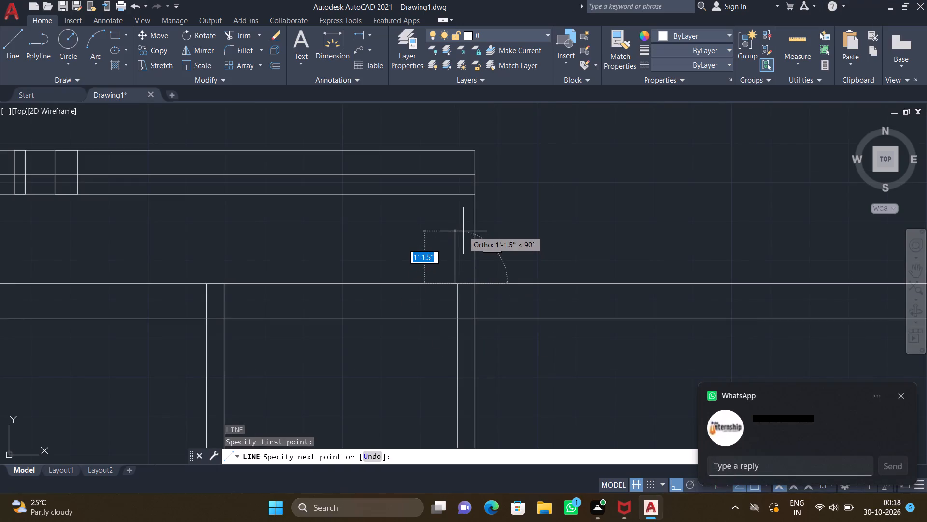
middle_click_drag(454, 226, 429, 205)
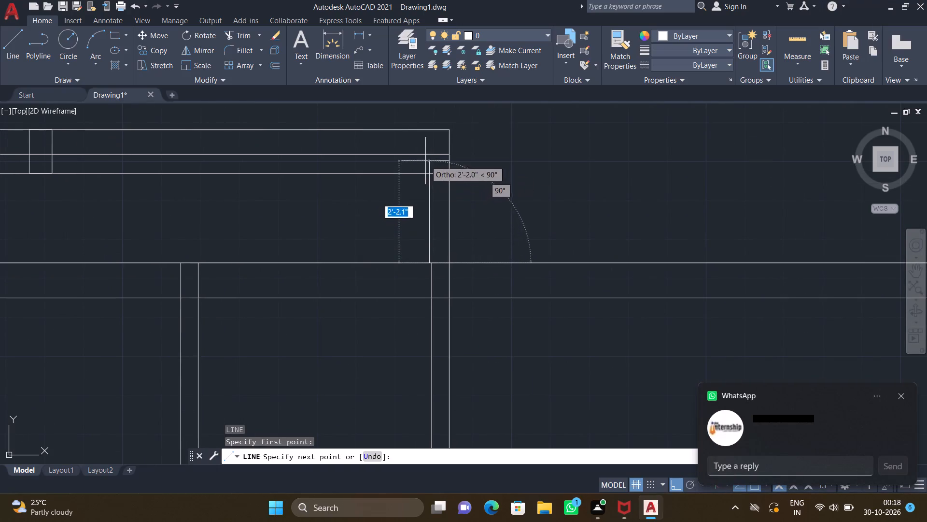
scroll(422, 155, "up", 1)
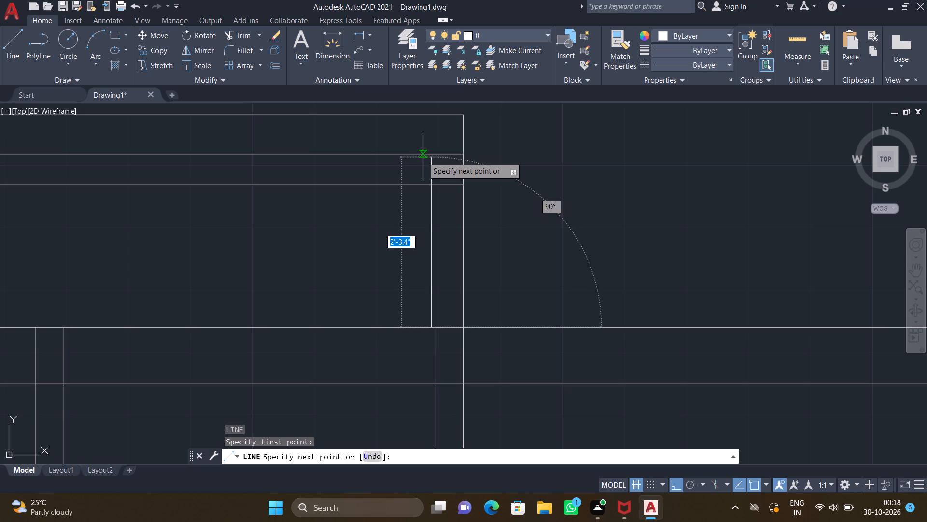
scroll(433, 178, "up", 1)
left_click(431, 190)
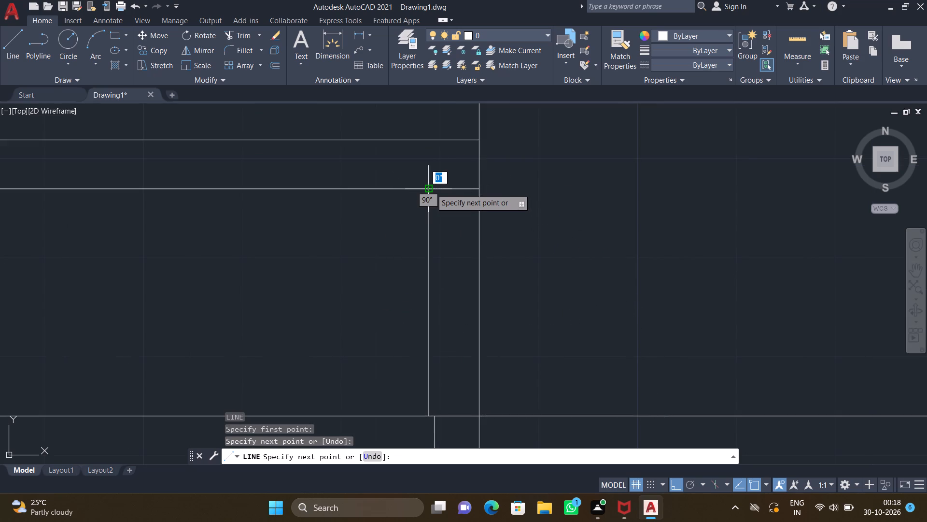
key("Return")
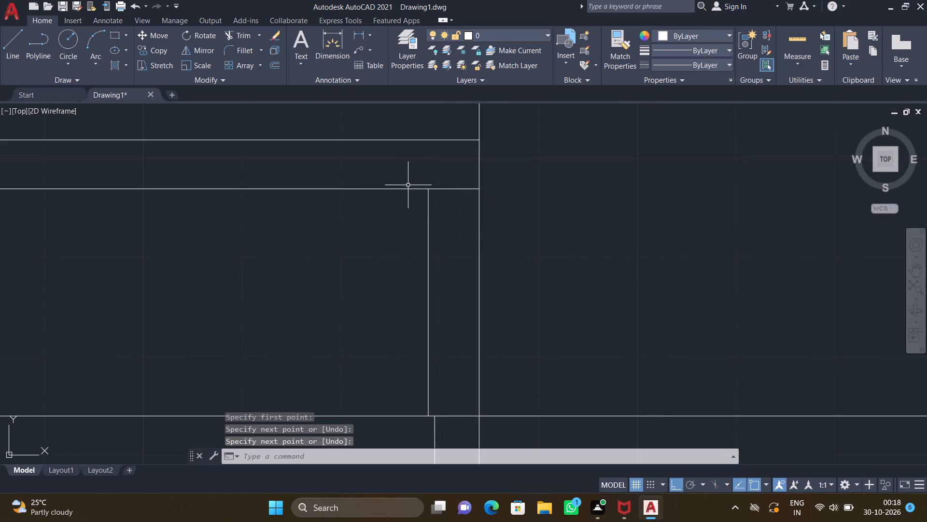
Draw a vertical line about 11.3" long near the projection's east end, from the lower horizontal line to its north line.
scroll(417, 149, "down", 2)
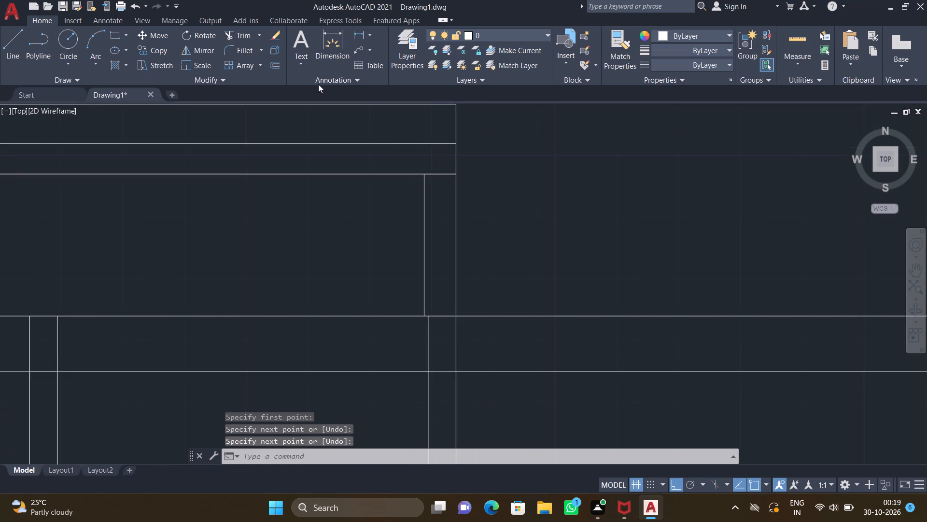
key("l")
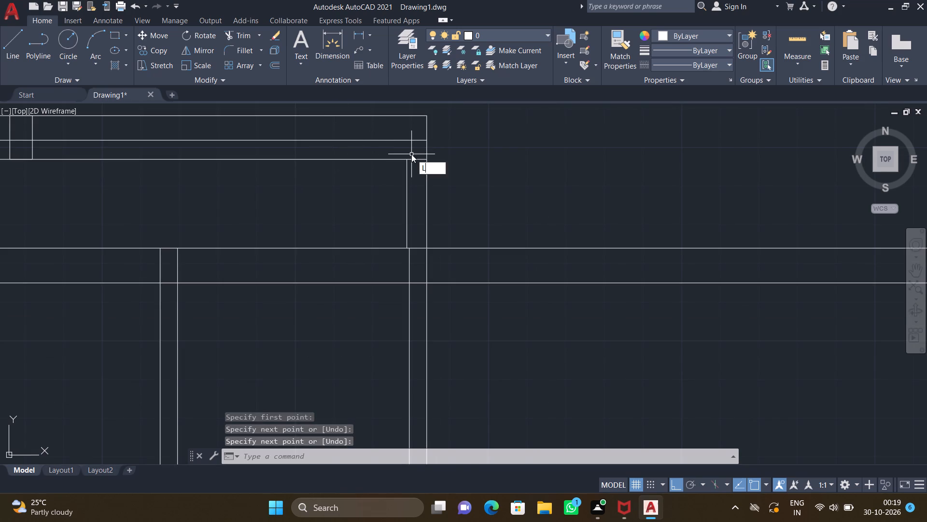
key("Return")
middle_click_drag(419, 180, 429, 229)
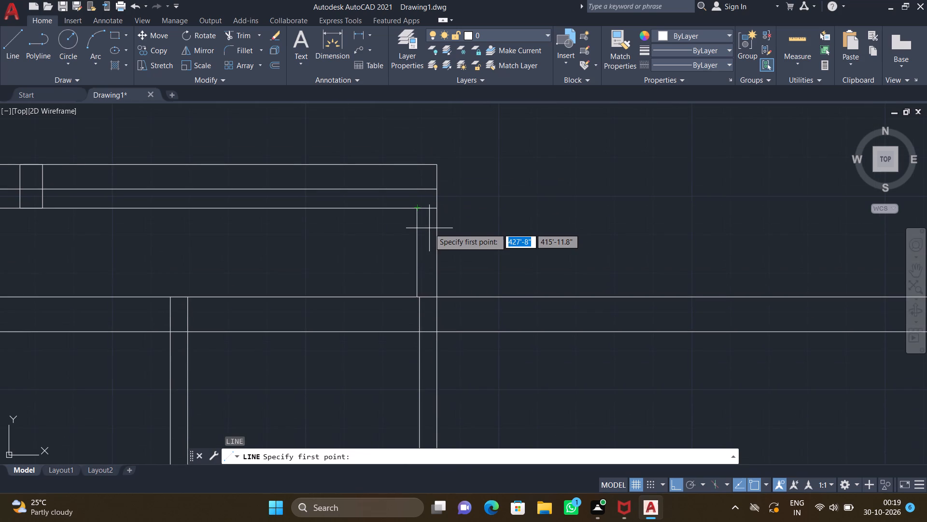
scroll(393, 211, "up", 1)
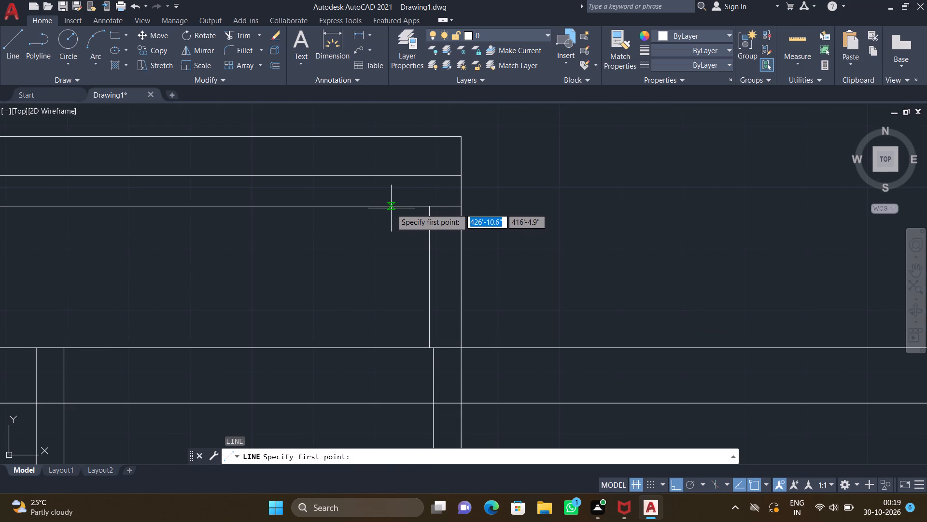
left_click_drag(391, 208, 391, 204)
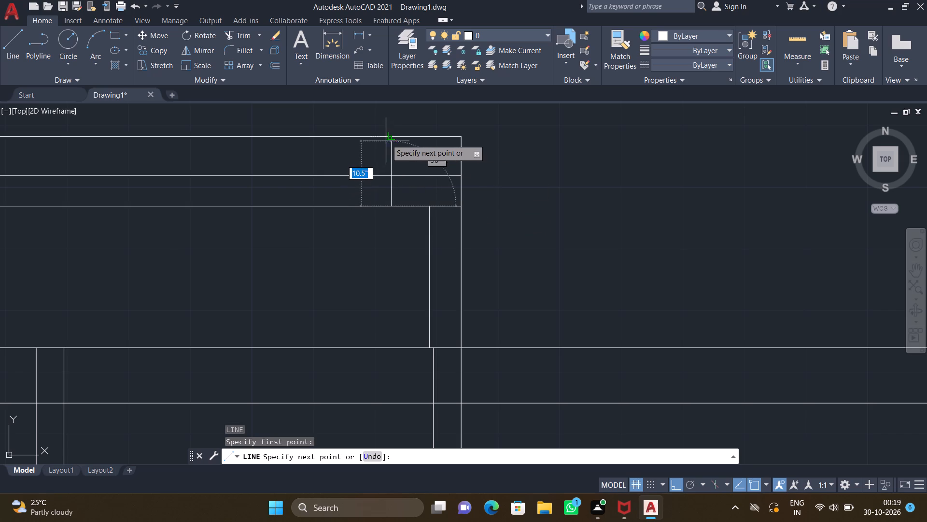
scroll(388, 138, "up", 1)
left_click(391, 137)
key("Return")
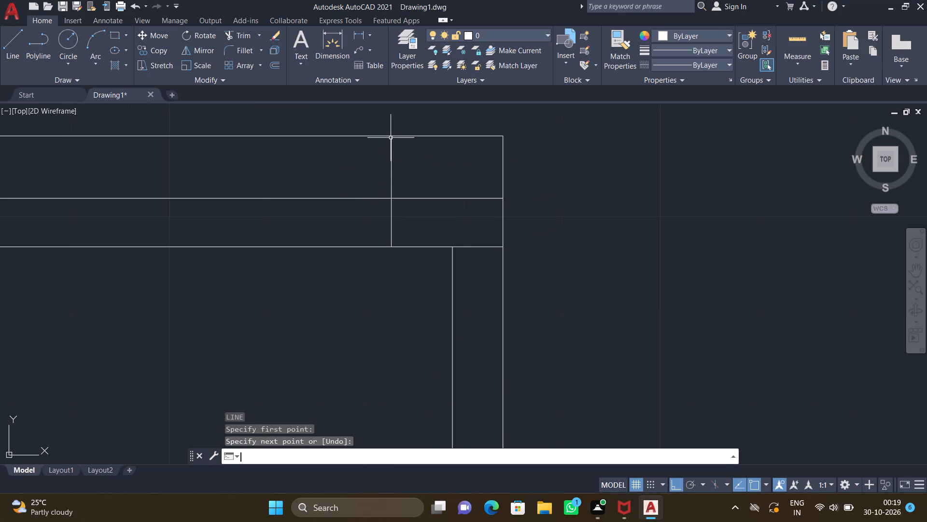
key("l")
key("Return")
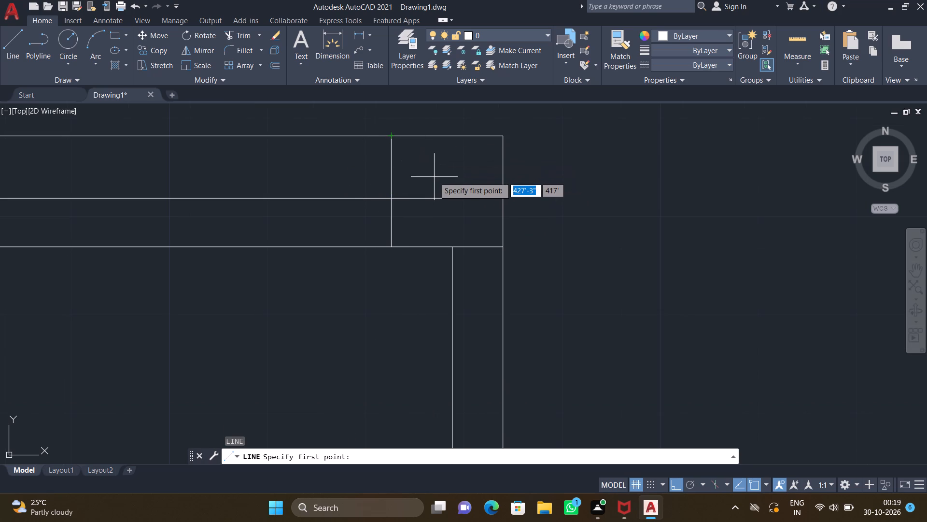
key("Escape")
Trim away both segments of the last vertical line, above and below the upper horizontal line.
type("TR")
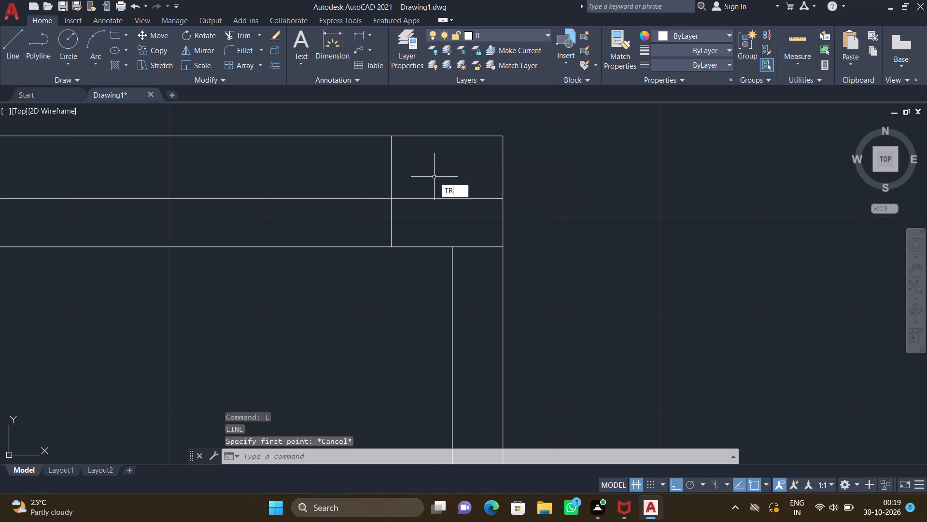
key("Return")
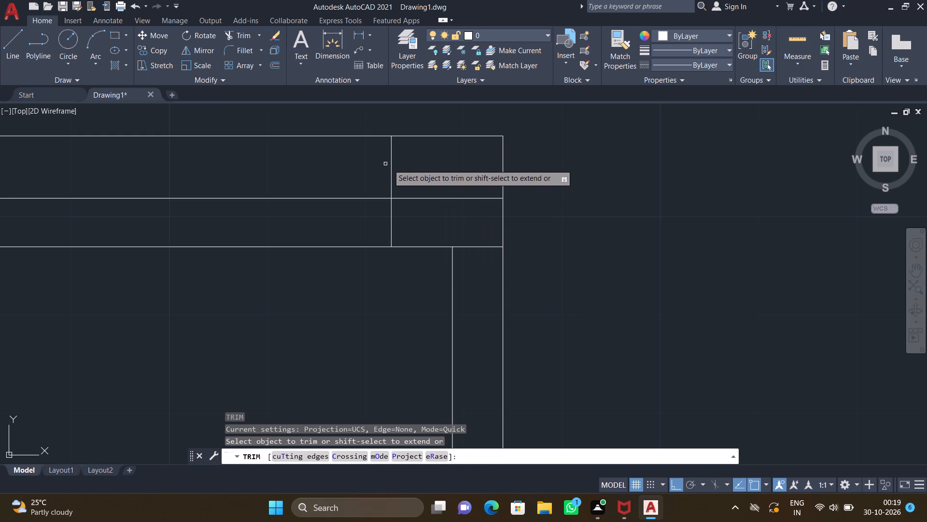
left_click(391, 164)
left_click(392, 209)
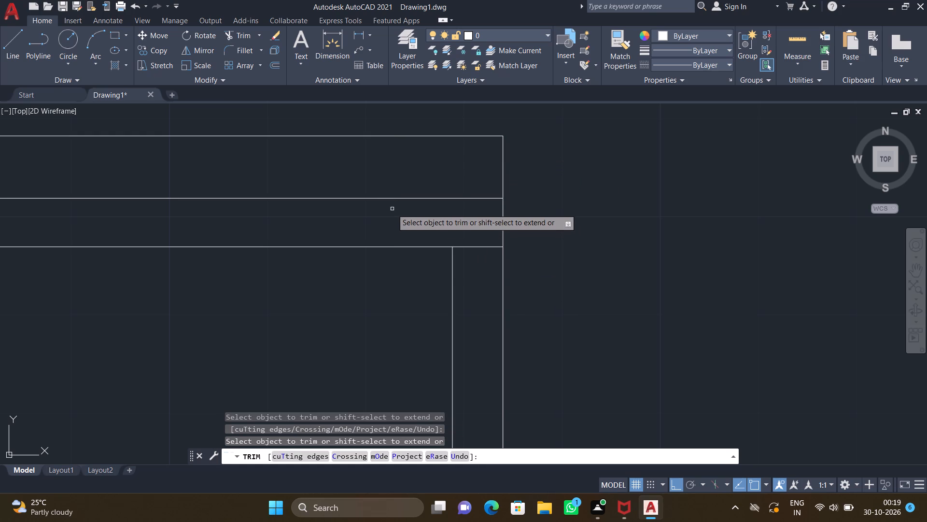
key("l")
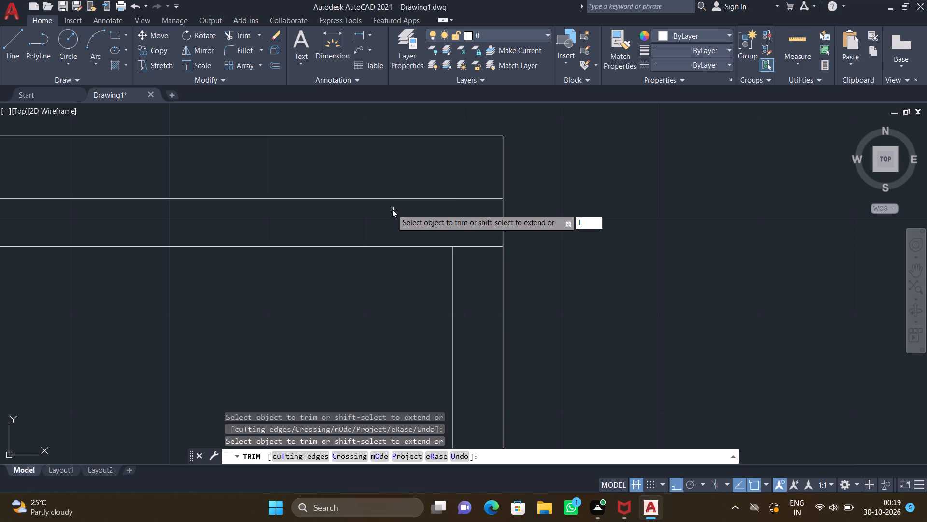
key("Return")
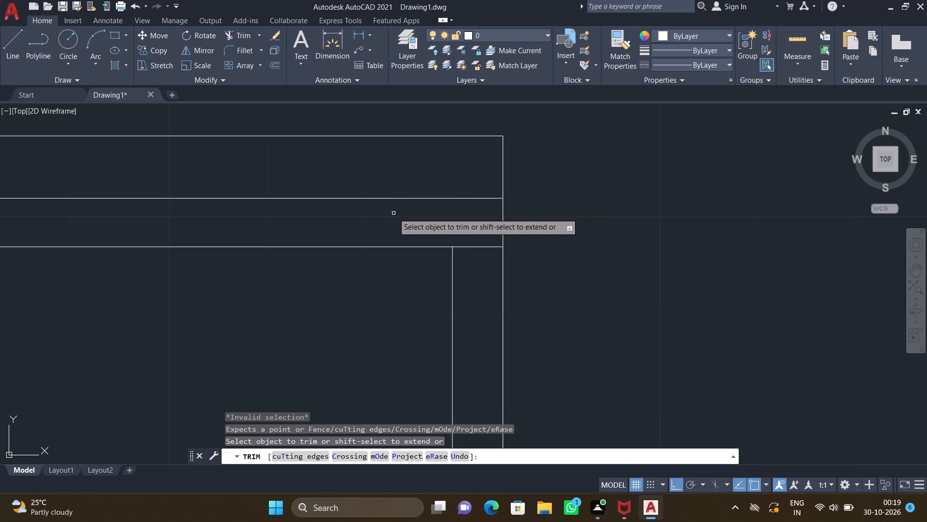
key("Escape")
Draw a vertical line about 11.3" long just west of the inner east line, from the lower horizontal line to the projection's north line.
key("l")
key("Return")
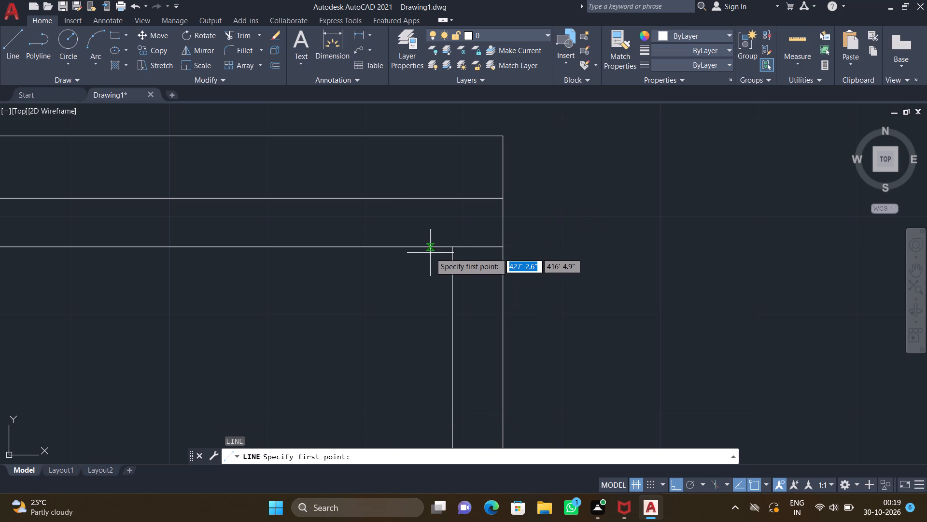
scroll(432, 249, "up", 1)
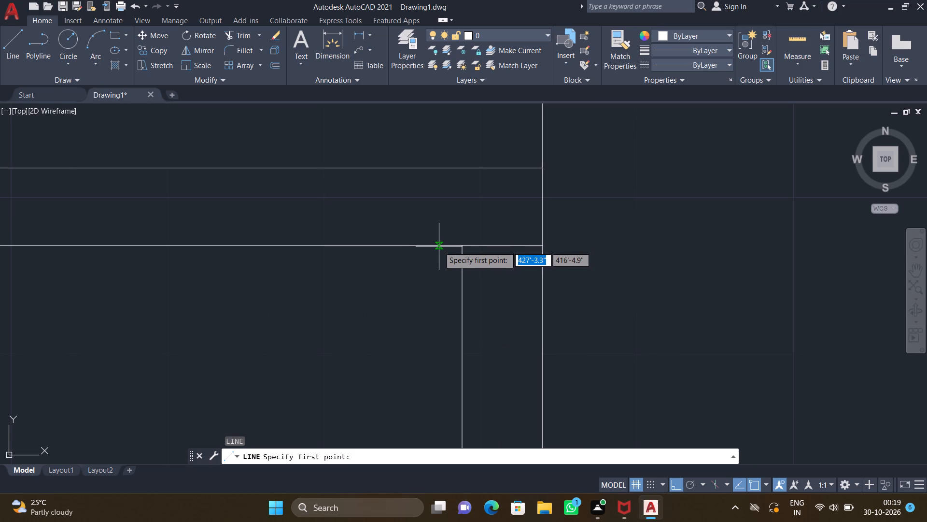
left_click(439, 246)
scroll(441, 204, "down", 3)
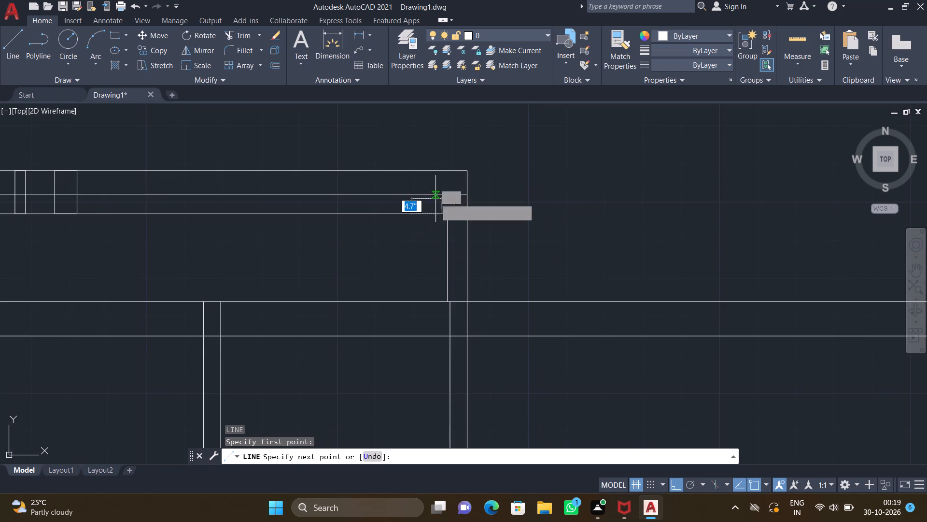
scroll(447, 175, "up", 3)
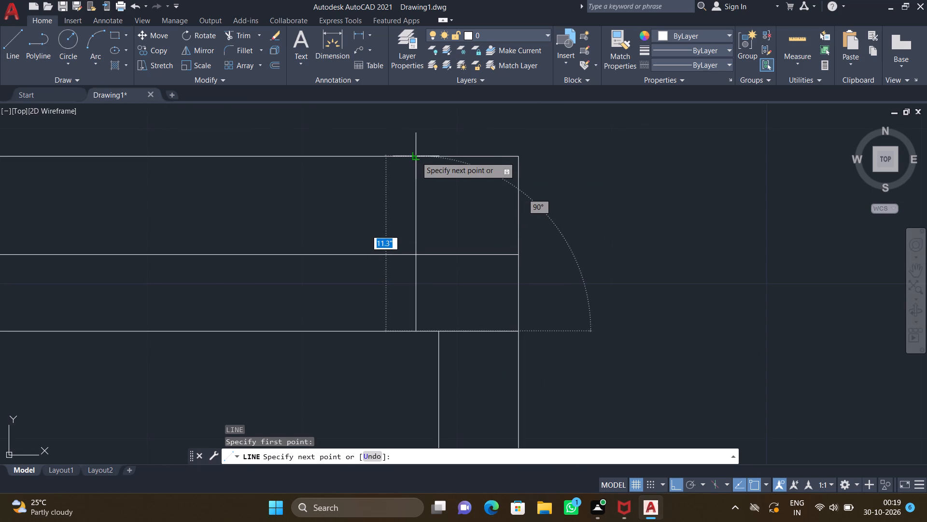
left_click(416, 157)
key("Return")
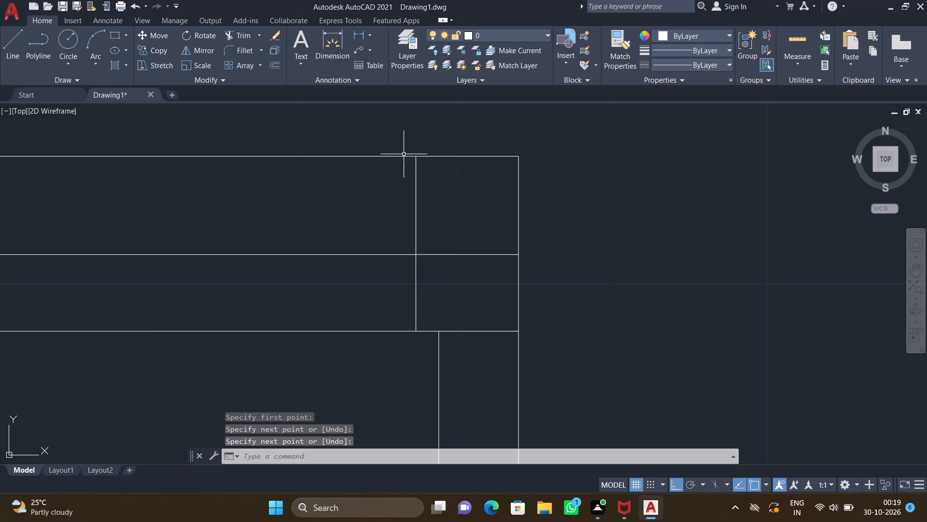
Draw a second vertical line about 11.3" long slightly west of the first, from the projection's north line to the lower horizontal line.
middle_click_drag(385, 174, 450, 165)
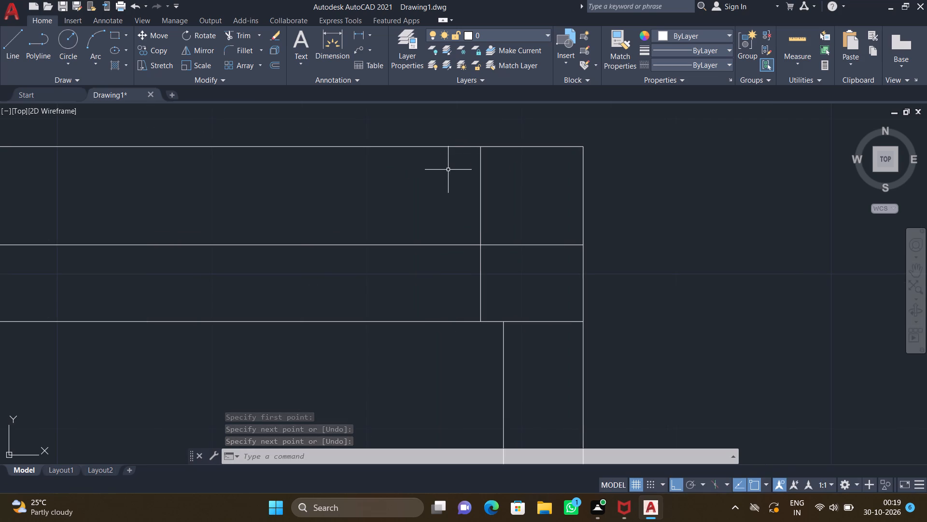
key("l")
key("Return")
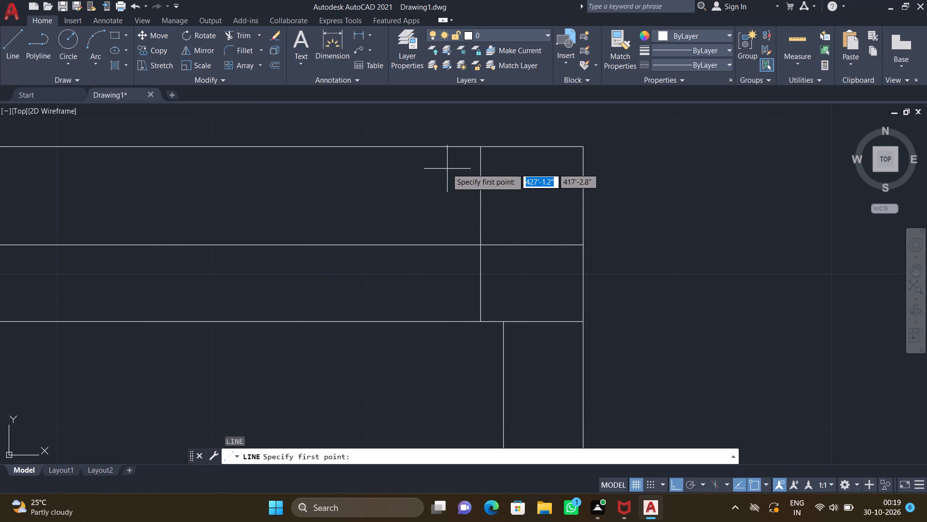
left_click_drag(436, 146, 435, 157)
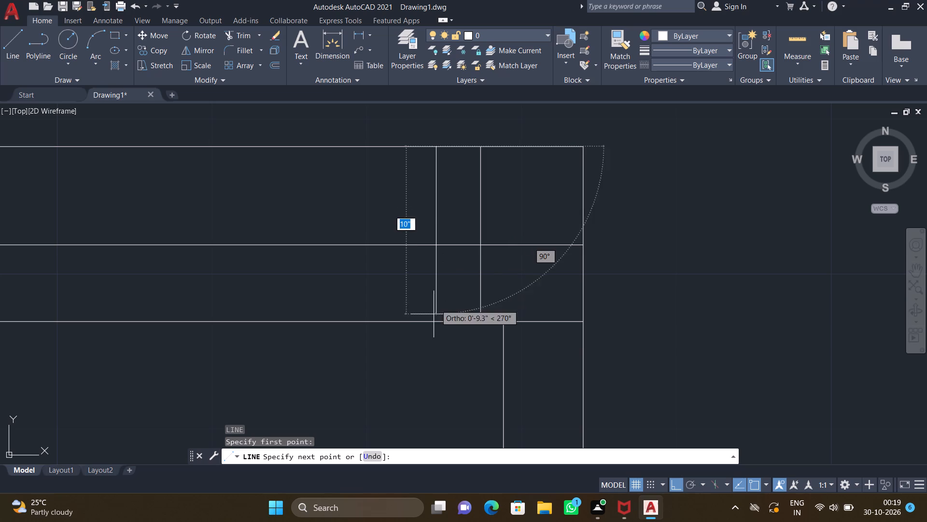
left_click(438, 320)
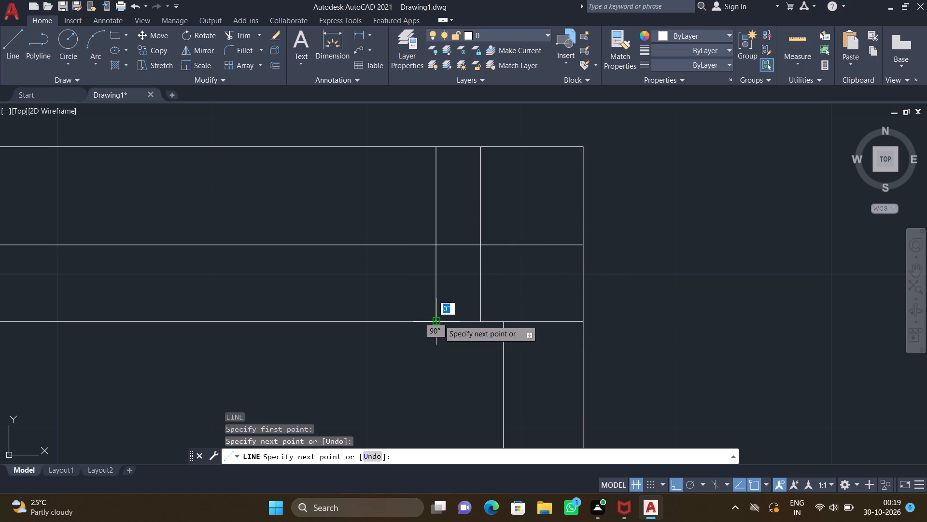
key("Return")
Trim away the projection's north line and outer east line at the northeast corner, beyond the new vertical and upper horizontal lines.
type("TR")
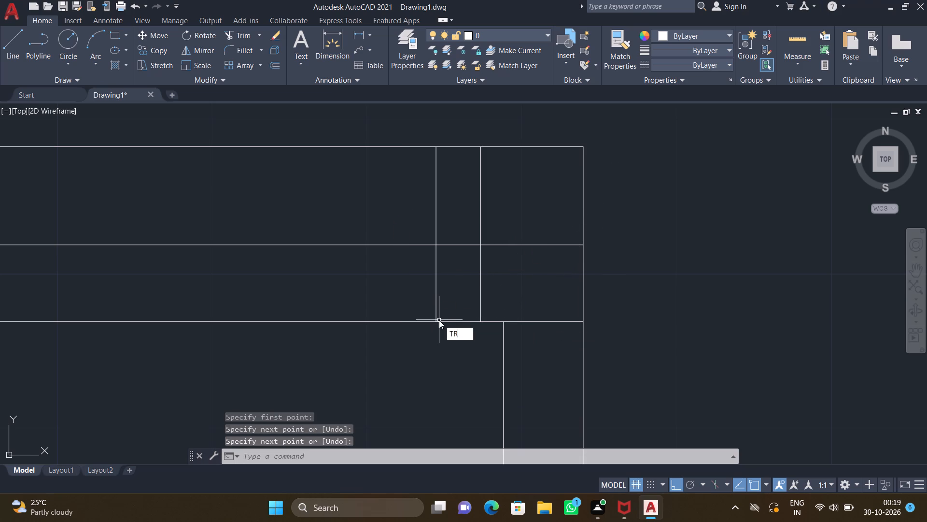
key("Return")
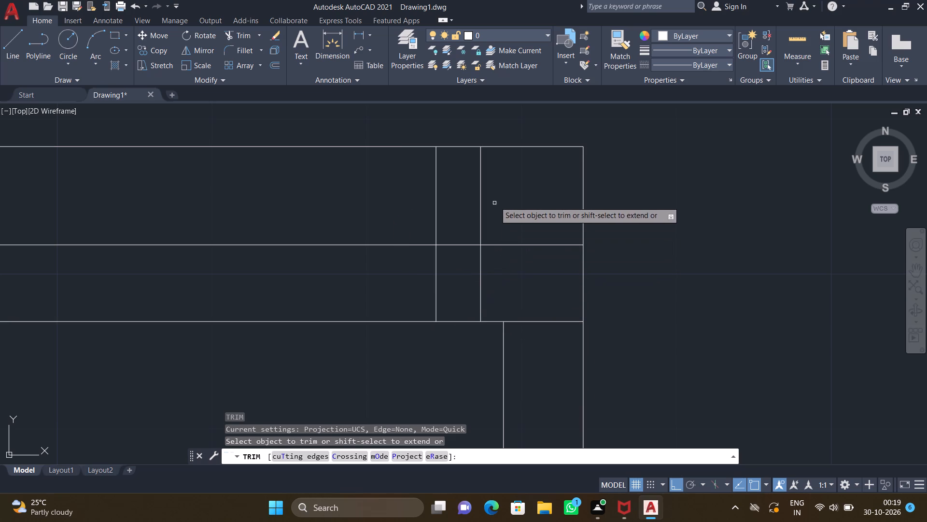
left_click_drag(507, 132, 592, 204)
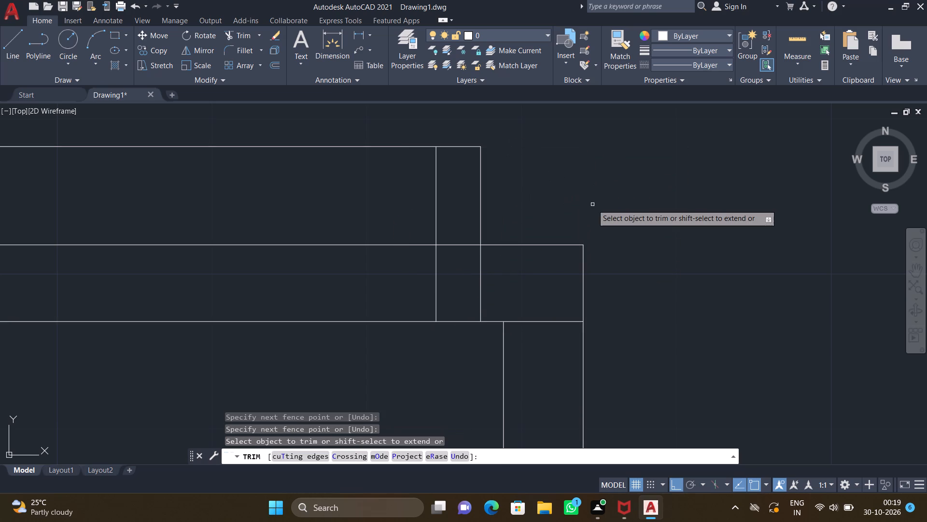
Trim the upper horizontal line between the lines of both vertical pairs near the projection's west end.
scroll(418, 195, "down", 2)
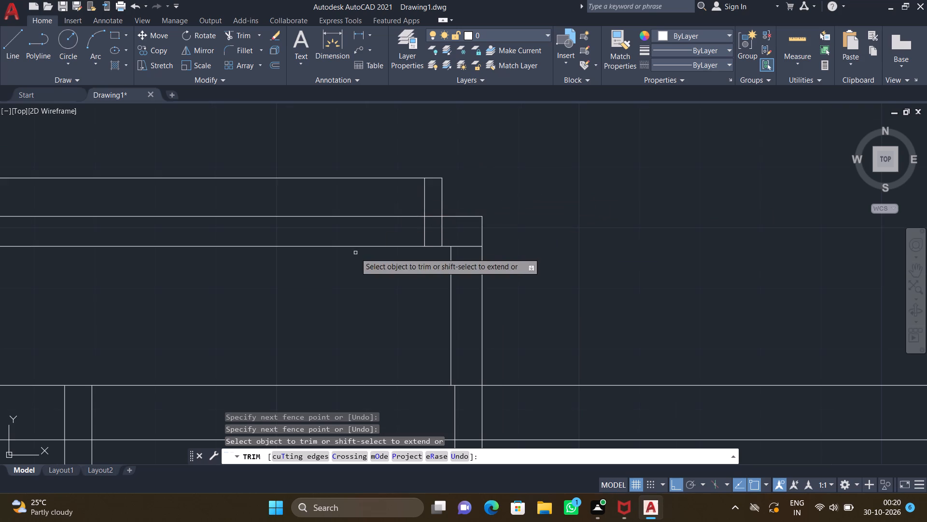
middle_click_drag(355, 253, 477, 275)
scroll(443, 277, "down", 2)
middle_click_drag(321, 296, 324, 289)
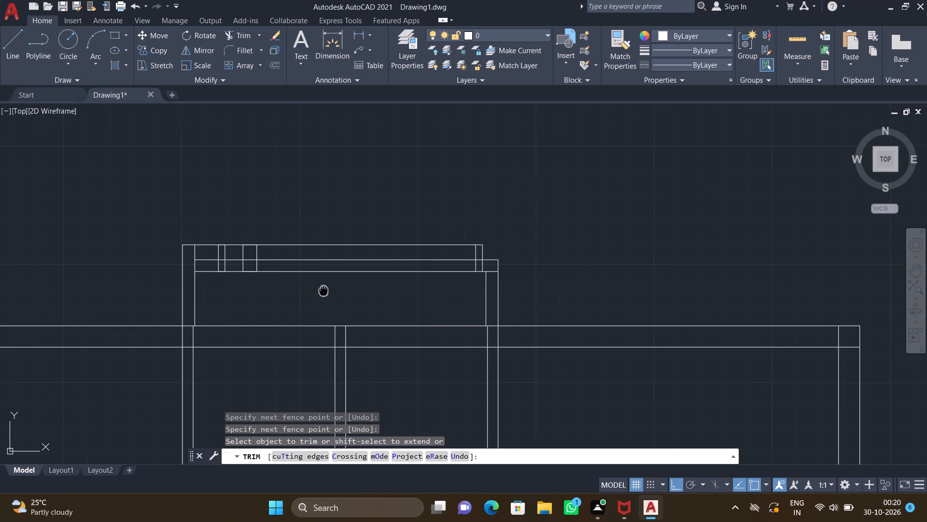
middle_click_drag(324, 289, 363, 273)
scroll(275, 232, "up", 3)
left_click_drag(223, 247, 224, 260)
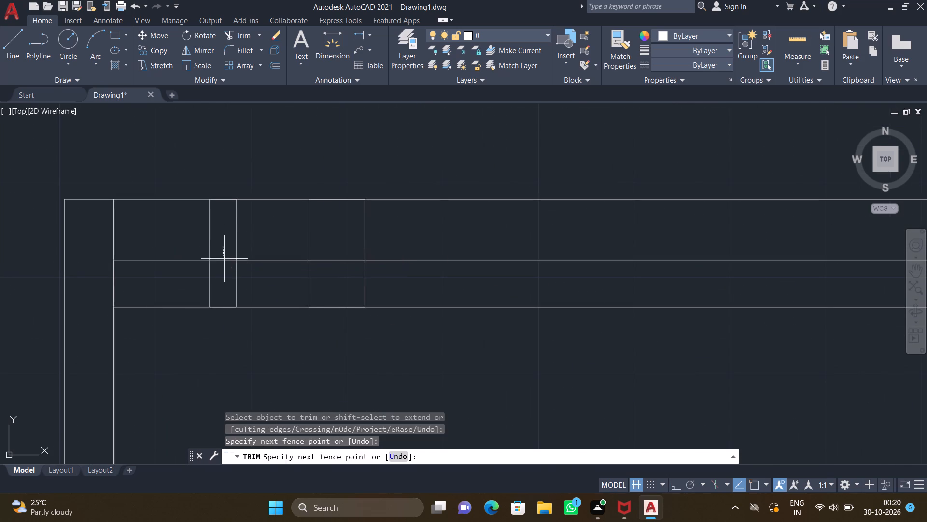
left_click_drag(224, 260, 224, 270)
left_click_drag(347, 247, 348, 274)
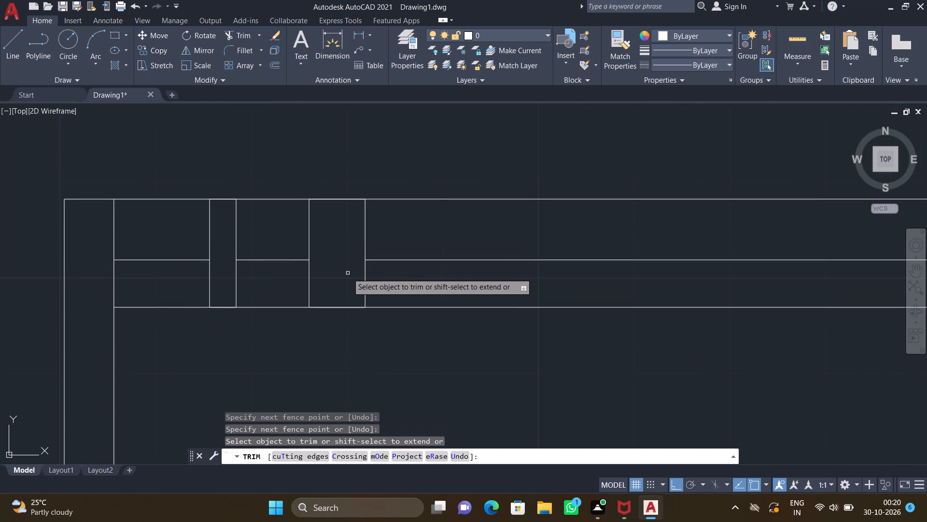
Trim the upper horizontal line inside the east vertical pair, and the pair's east line below the upper horizontal line.
scroll(274, 298, "down", 2)
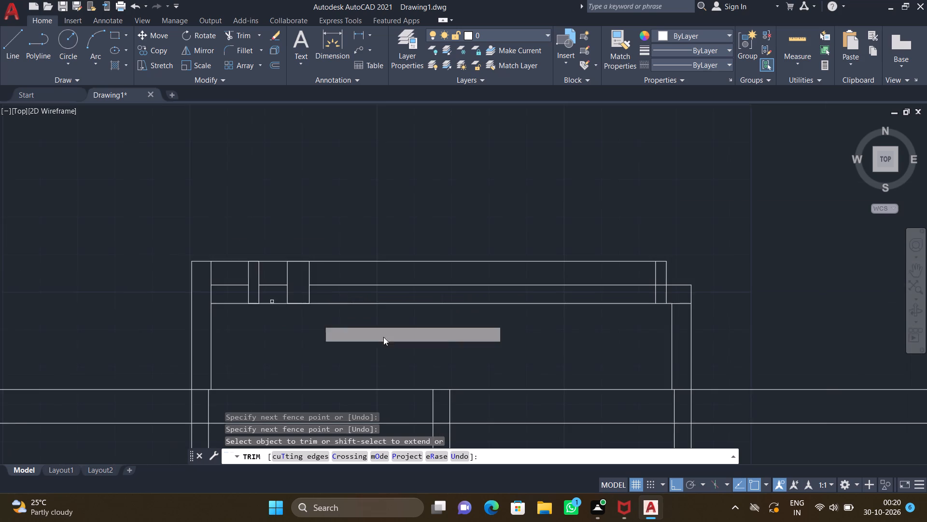
middle_click_drag(431, 348, 303, 267)
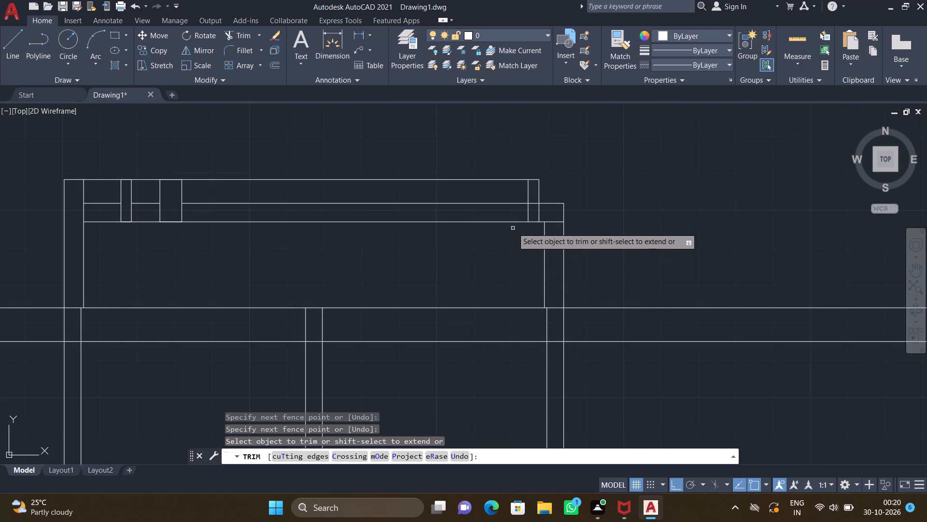
scroll(533, 208, "up", 4)
left_click_drag(524, 160, 530, 211)
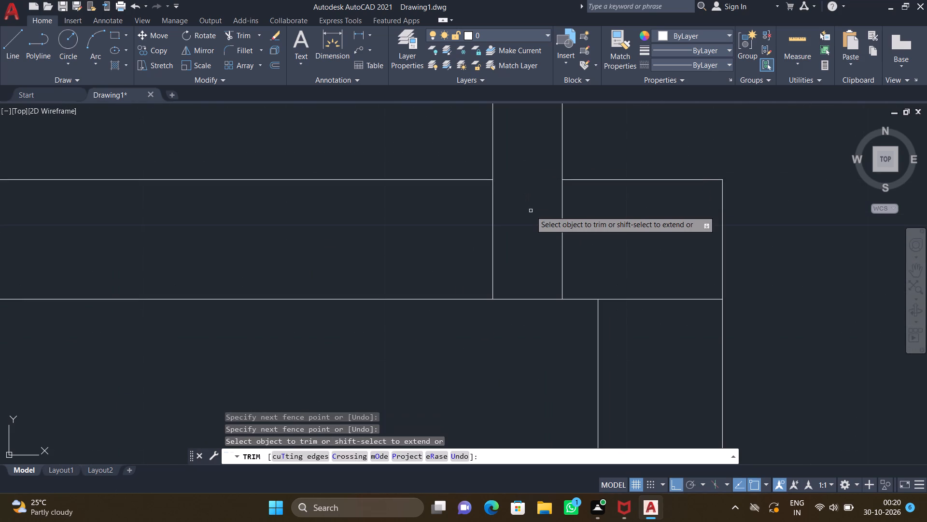
left_click_drag(550, 230, 603, 235)
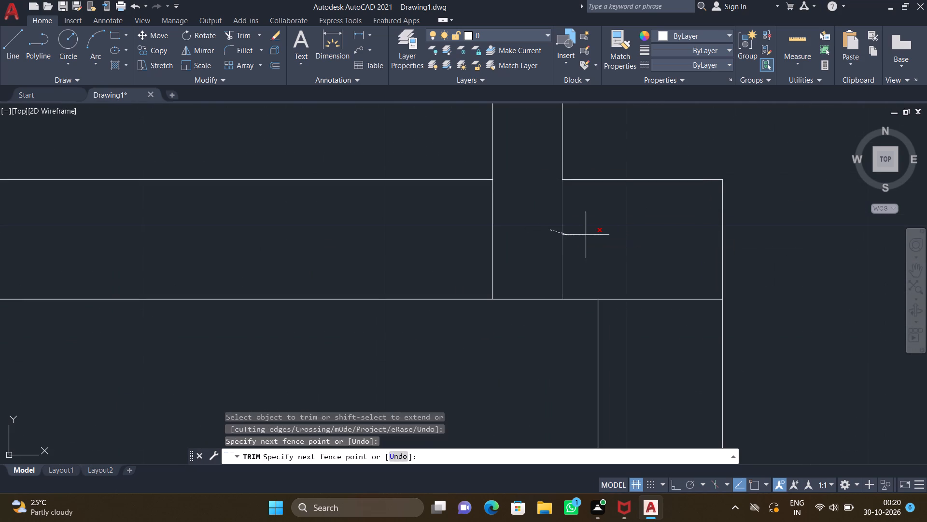
left_click_drag(603, 235, 608, 235)
scroll(506, 267, "down", 4)
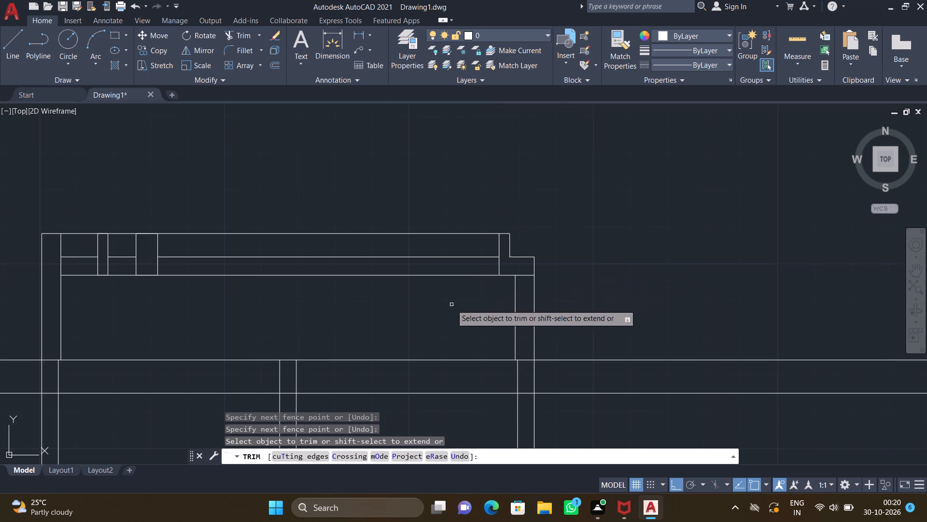
middle_click_drag(361, 290, 402, 268)
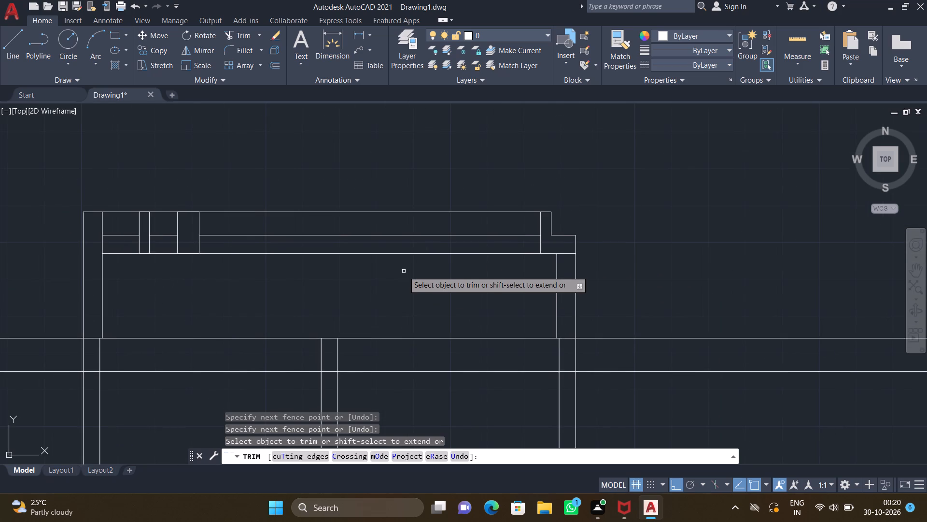
key("Return")
Draw a vertical line about 1'-11" long from the foot of the narrow pair's west line down to the main wall's north line.
key("l")
key("Return")
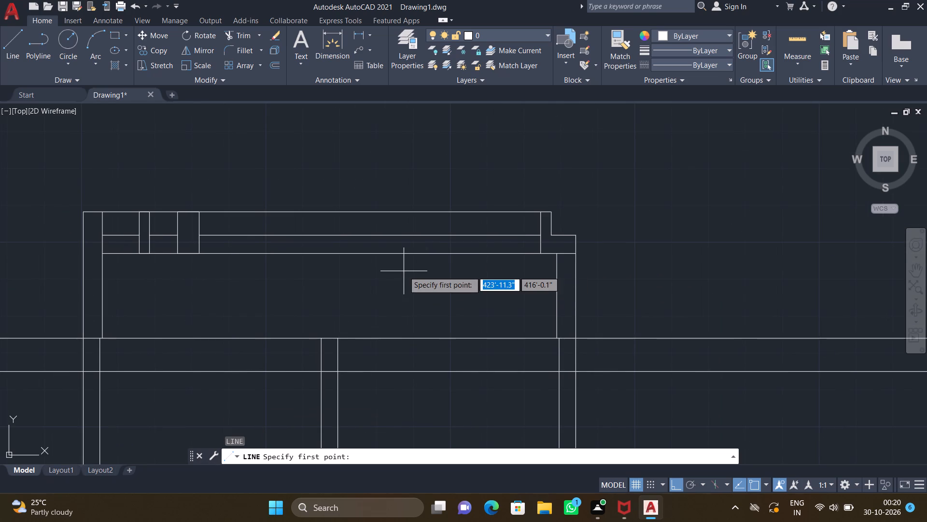
middle_click_drag(150, 291, 247, 259)
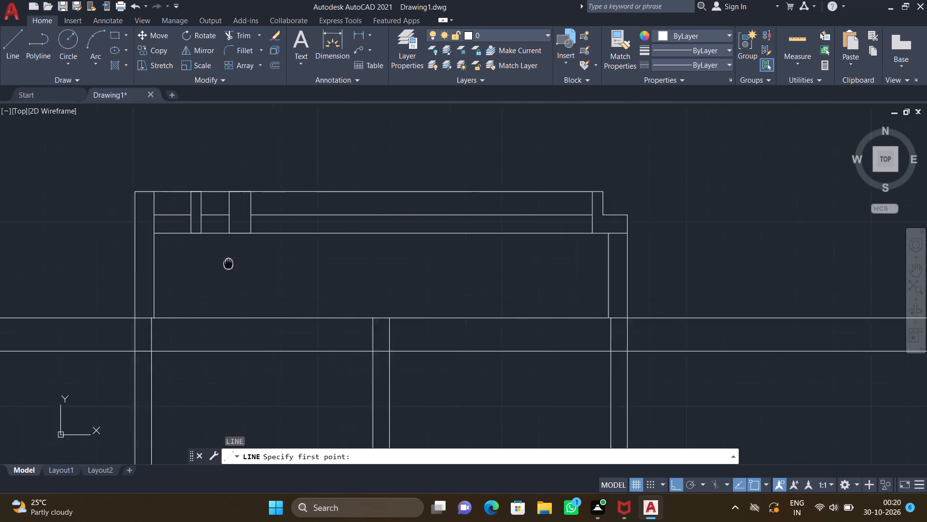
middle_click_drag(247, 259, 251, 258)
scroll(221, 218, "up", 3)
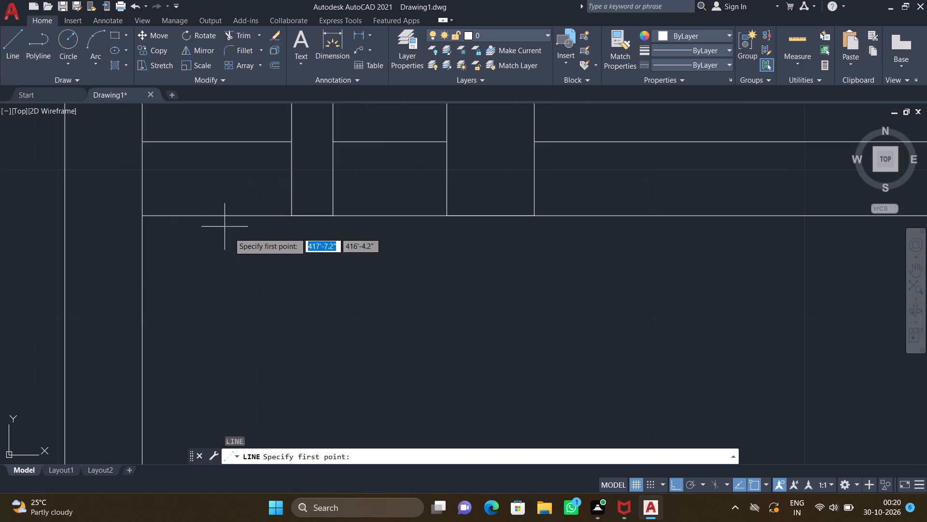
left_click_drag(291, 218, 291, 224)
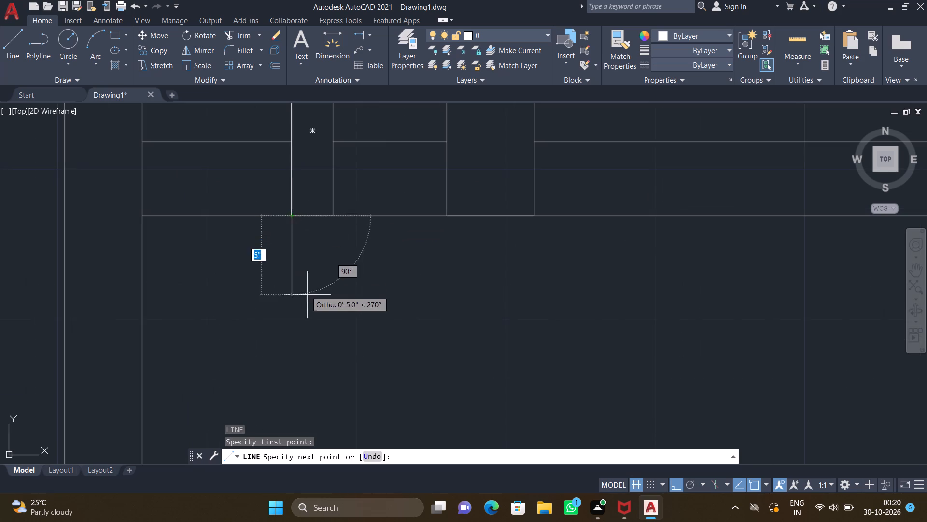
scroll(309, 303, "down", 2)
middle_click_drag(303, 325, 284, 207)
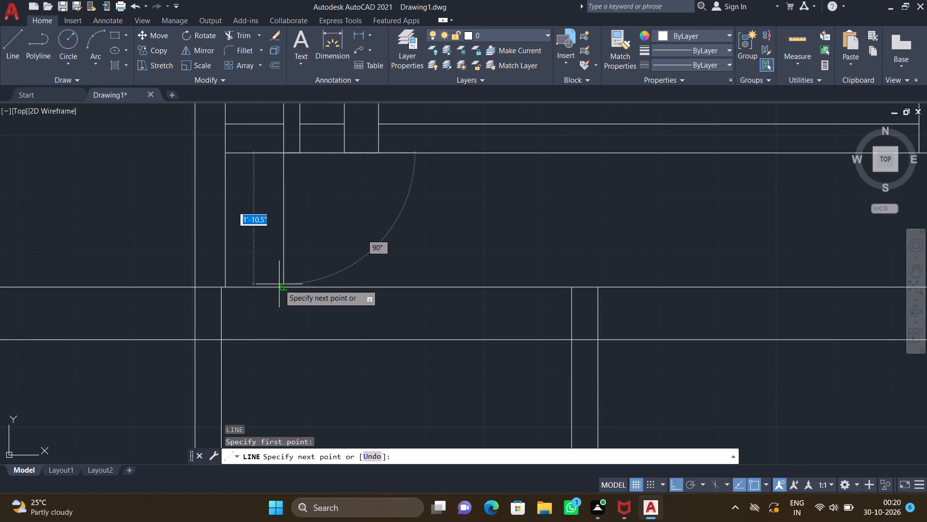
scroll(279, 285, "up", 1)
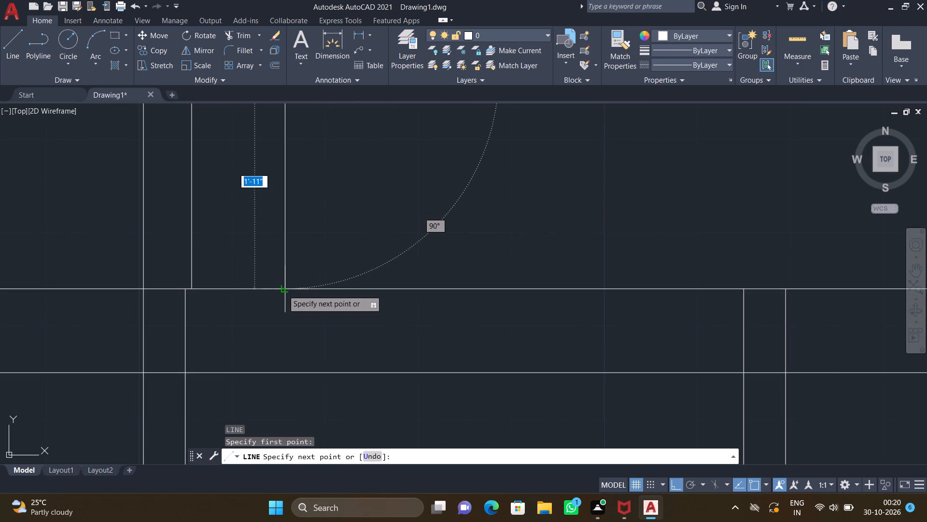
left_click(283, 290)
key("Return")
Draw an L-shaped outline in the projection's southeast corner, going north from the main wall's north line, then east to the inner east line.
scroll(275, 288, "down", 2)
middle_click_drag(347, 289, 193, 278)
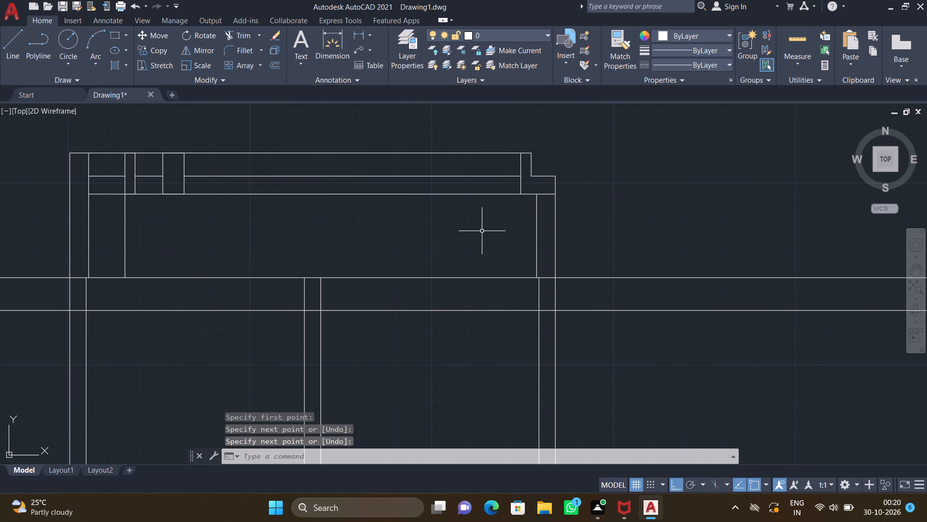
key("l")
key("Return")
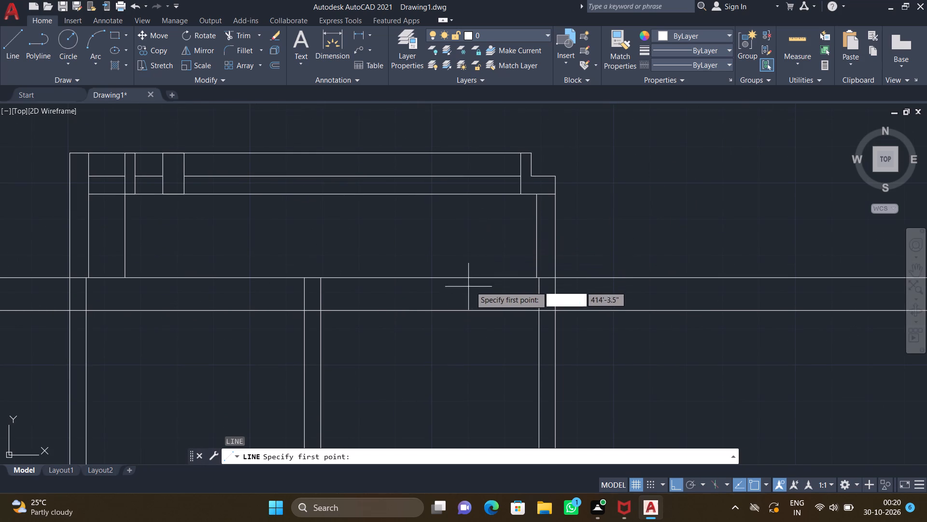
scroll(479, 280, "up", 2)
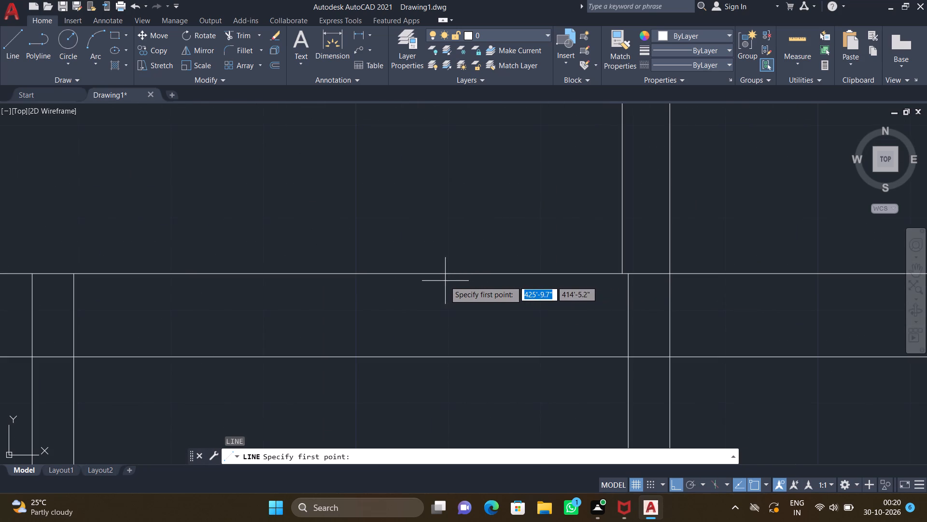
left_click(422, 275)
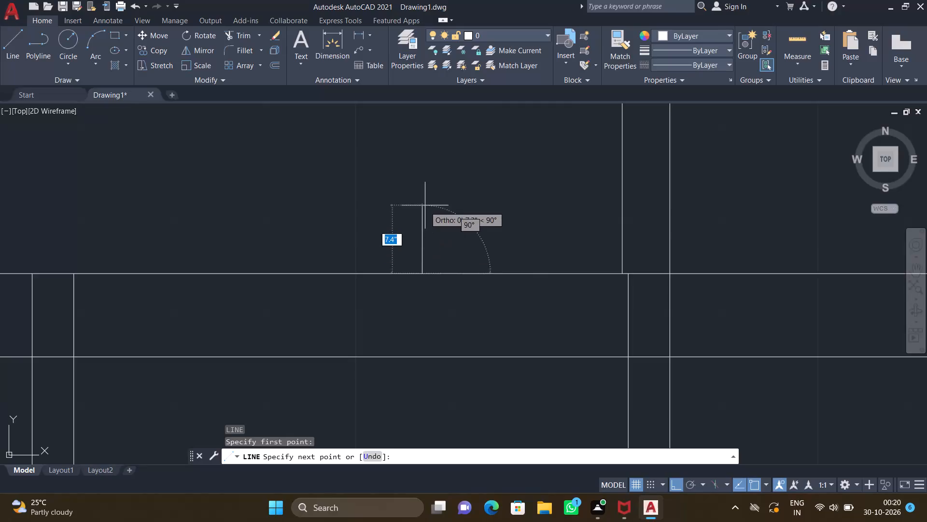
scroll(425, 205, "down", 2)
middle_click_drag(416, 193, 318, 192)
scroll(326, 189, "up", 2)
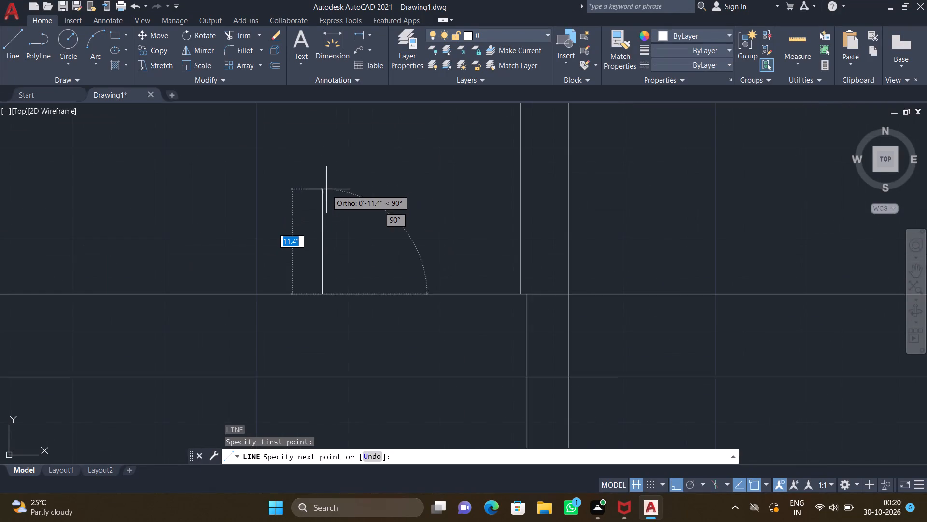
left_click(322, 203)
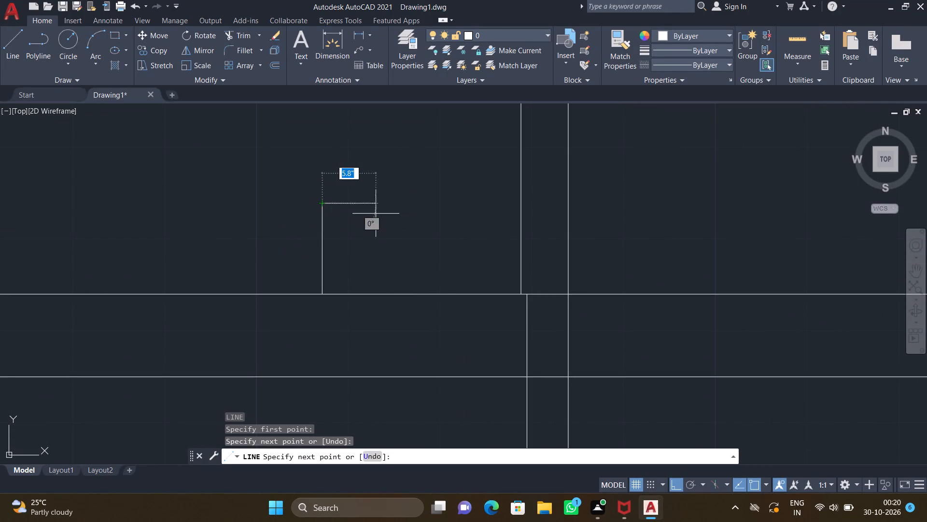
left_click(520, 206)
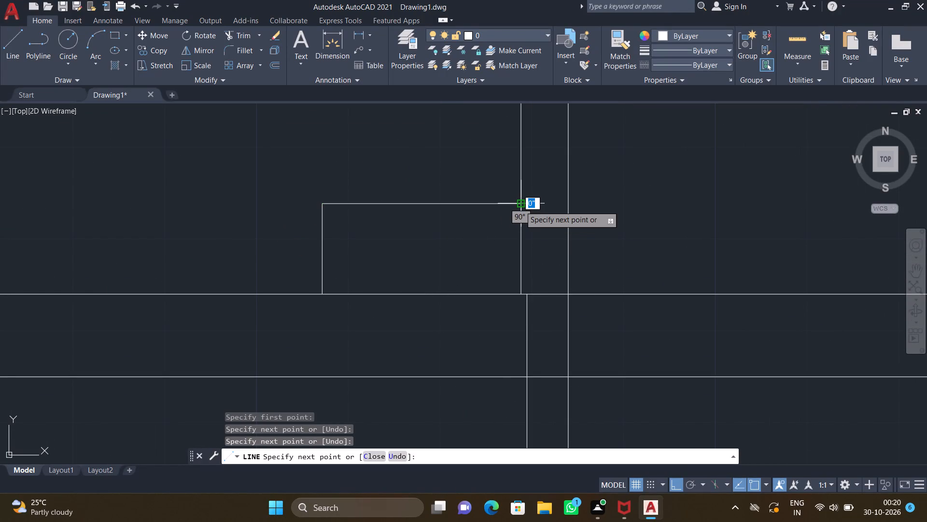
key("Return")
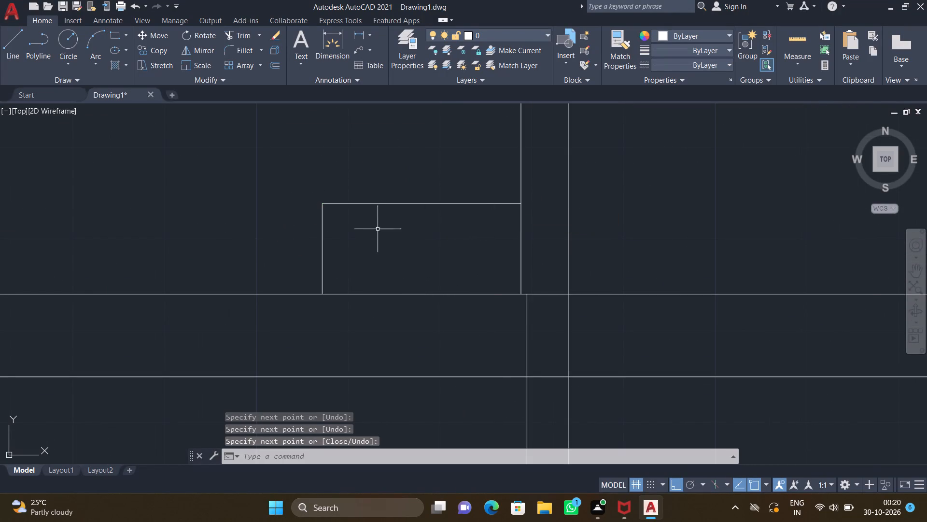
Draw a rectangle about 2.1" by 1.9" just east of the wider vertical pair, between the north and upper horizontal lines.
scroll(369, 230, "down", 2)
middle_click_drag(281, 240, 368, 250)
middle_click_drag(263, 245, 299, 250)
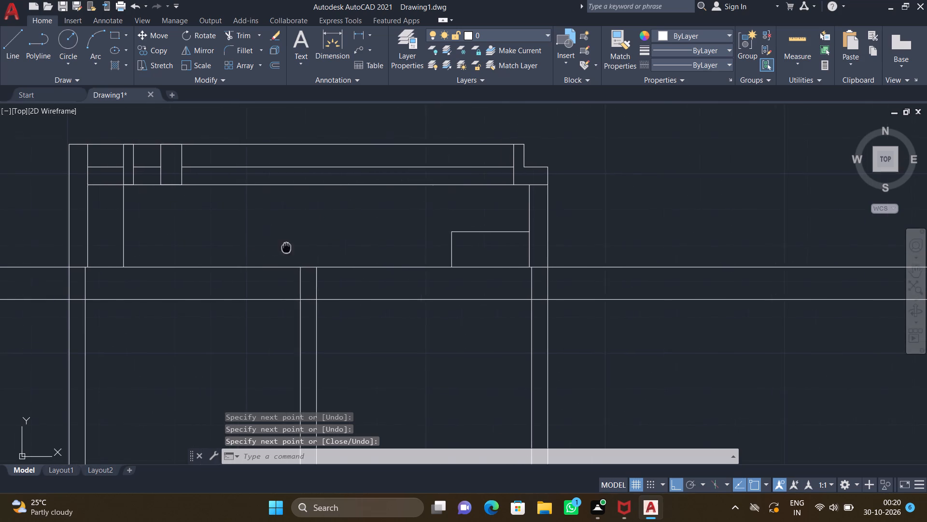
middle_click_drag(299, 250, 462, 289)
type("REC")
key("Return")
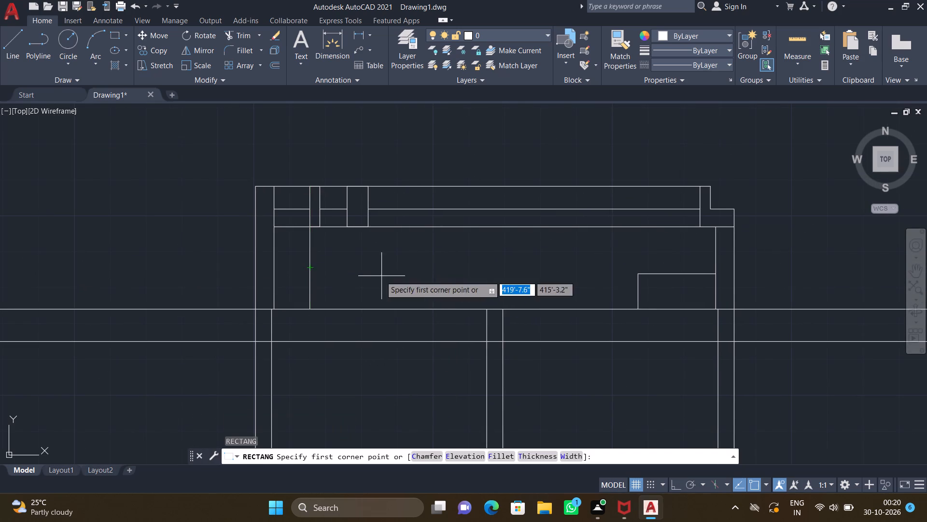
middle_click_drag(338, 267, 258, 274)
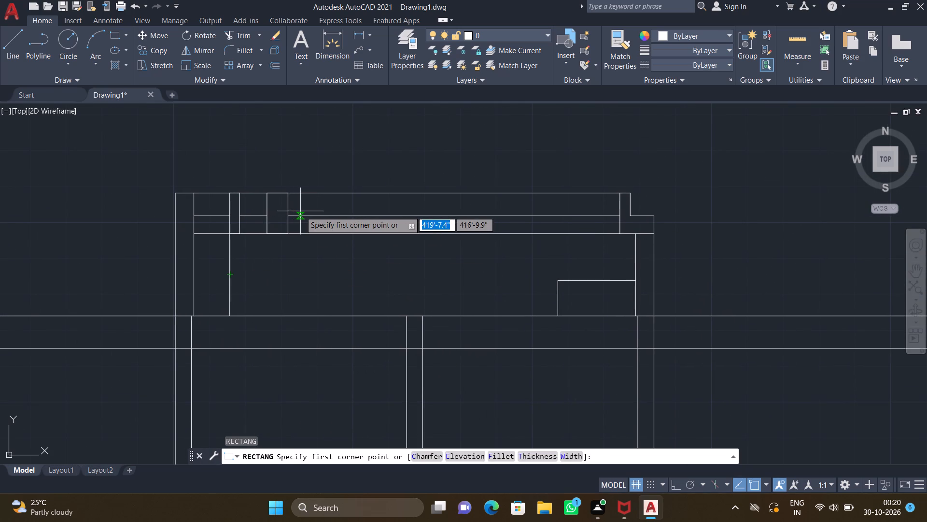
scroll(300, 211, "up", 3)
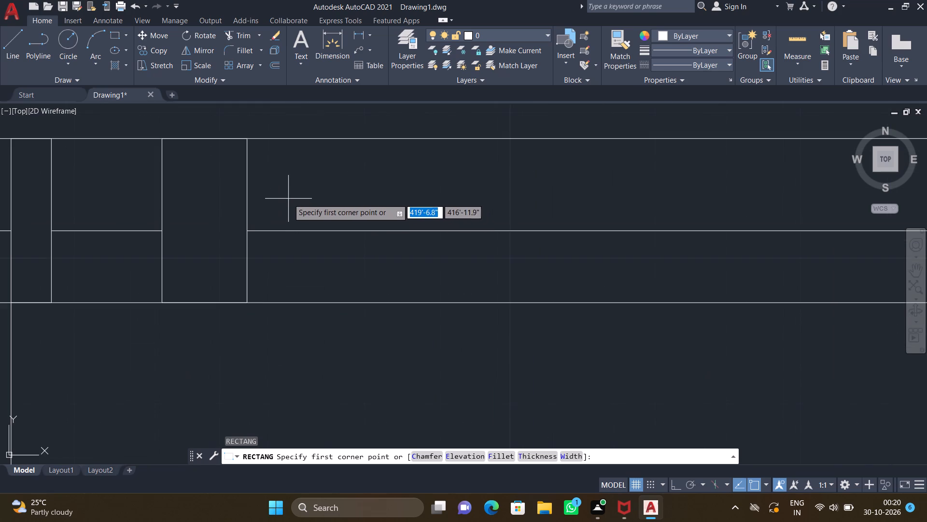
left_click_drag(276, 194, 280, 198)
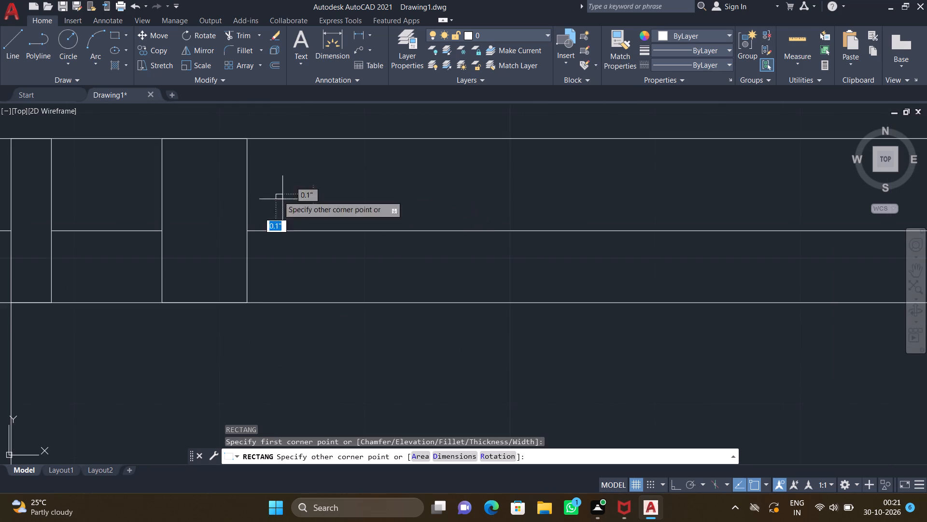
left_click(307, 222)
Copy the small rectangle seven times eastward in a straight row between the north and upper horizontal lines, about 4.5" apart.
type("CO")
key("Return")
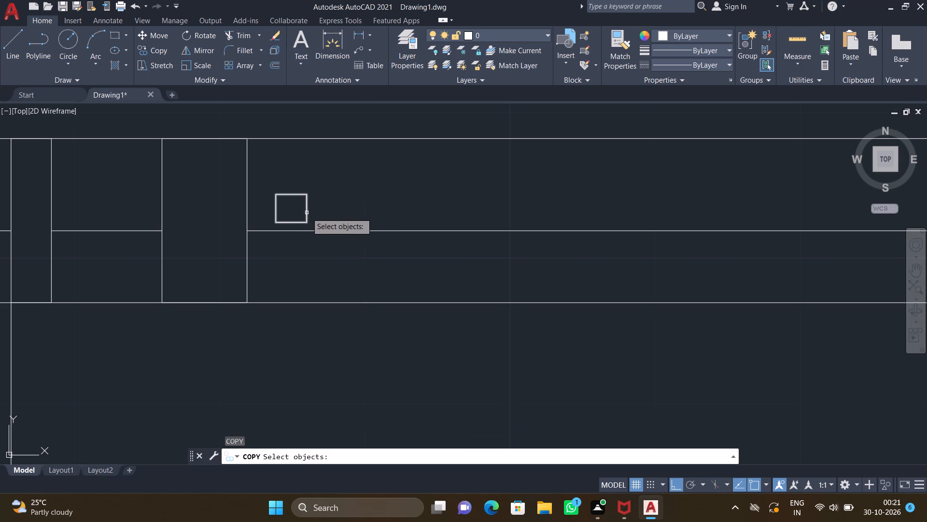
left_click(307, 213)
key("Return")
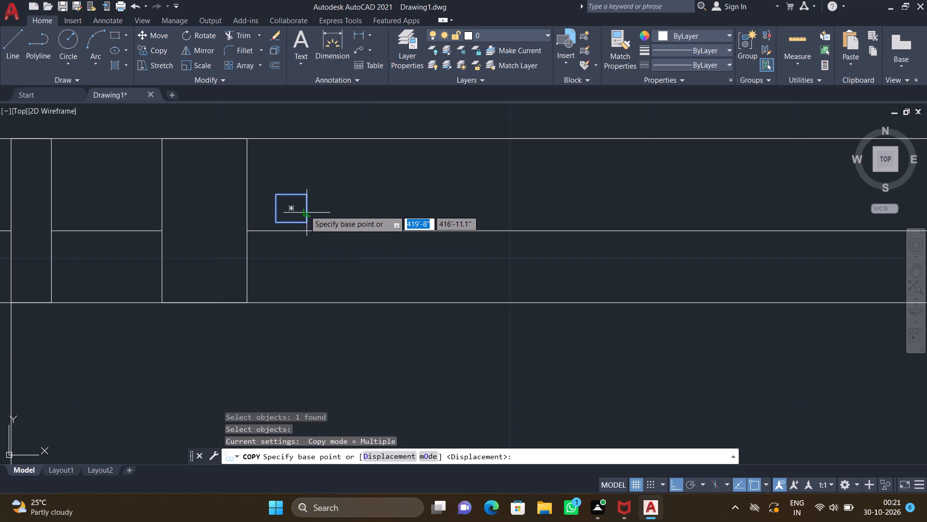
left_click_drag(291, 208, 303, 211)
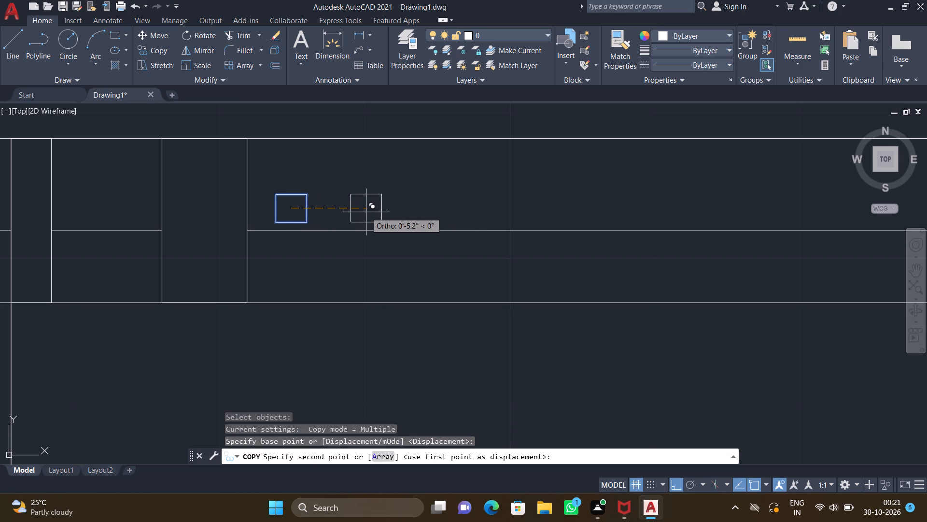
left_click(364, 212)
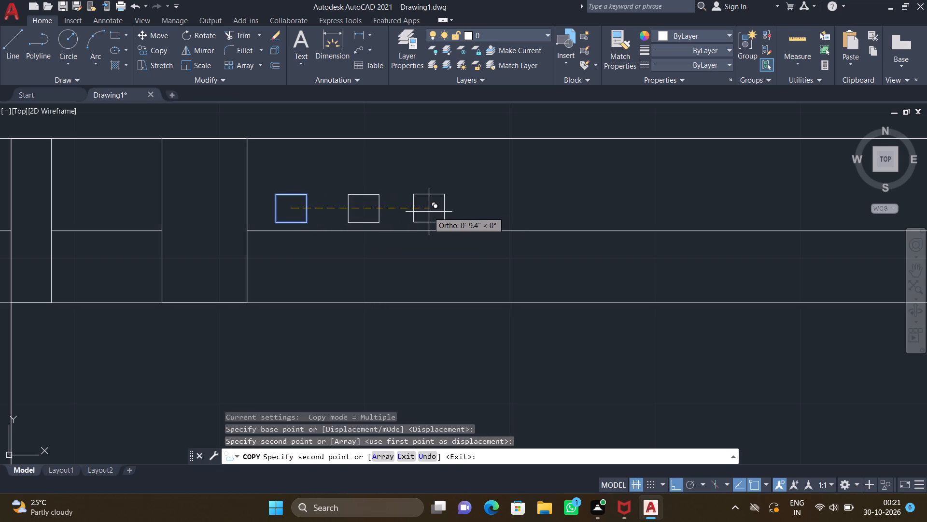
left_click(429, 212)
left_click(492, 212)
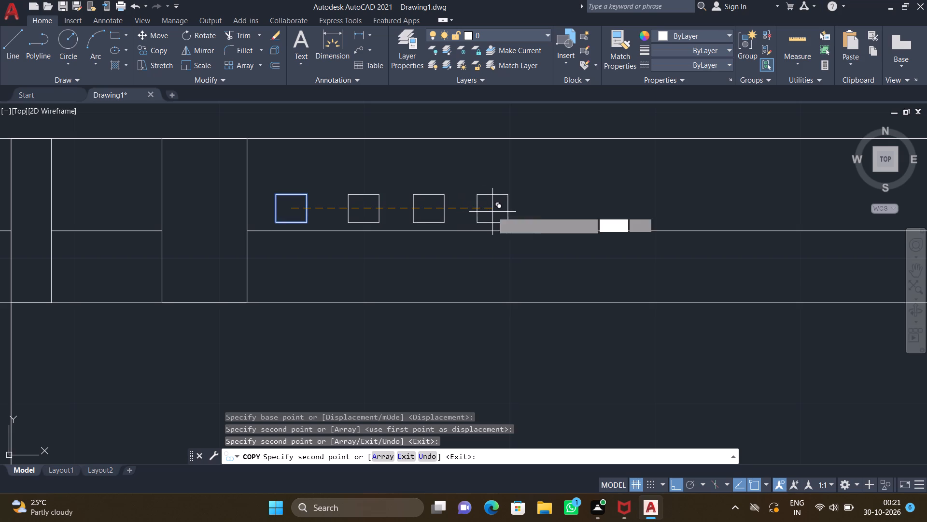
middle_click_drag(533, 214, 416, 223)
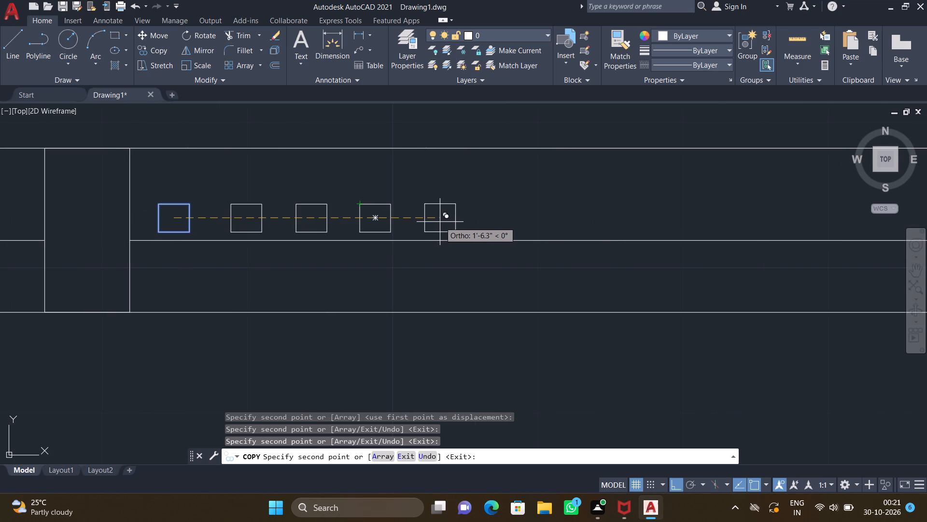
left_click(440, 222)
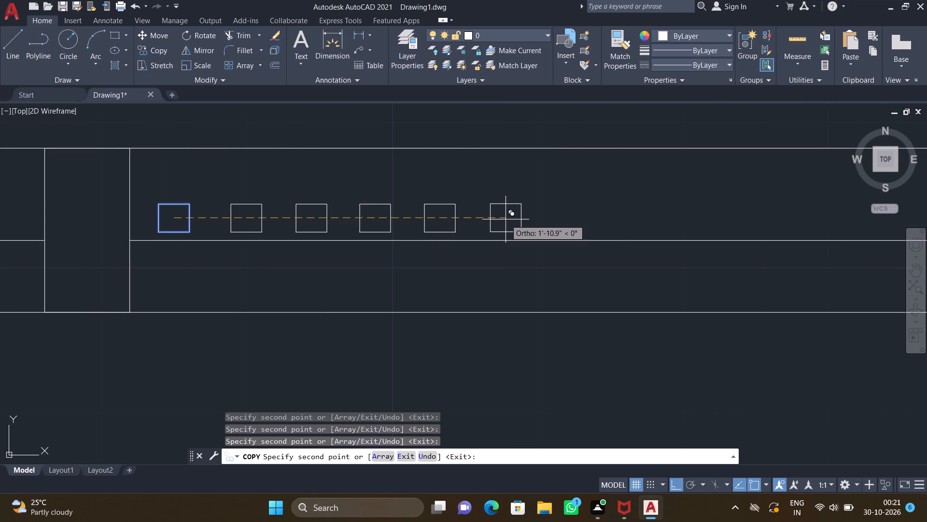
left_click(506, 219)
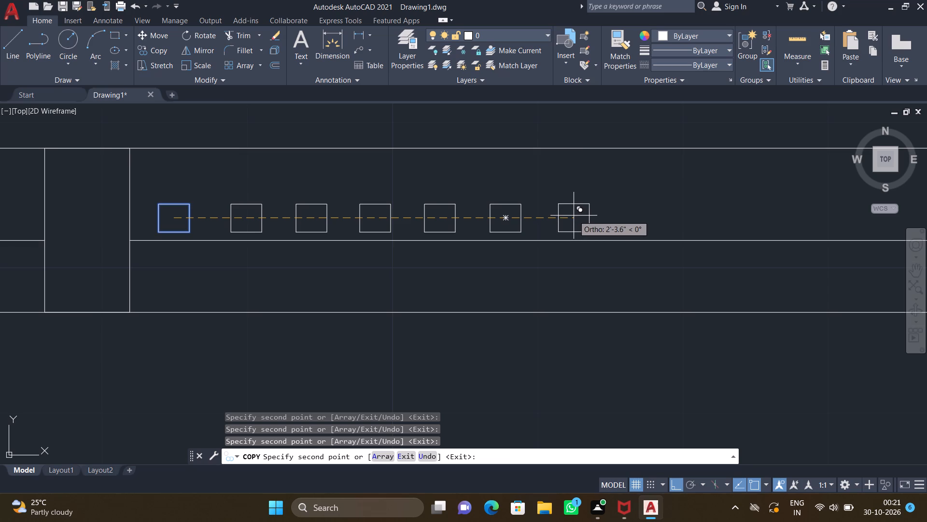
left_click(573, 215)
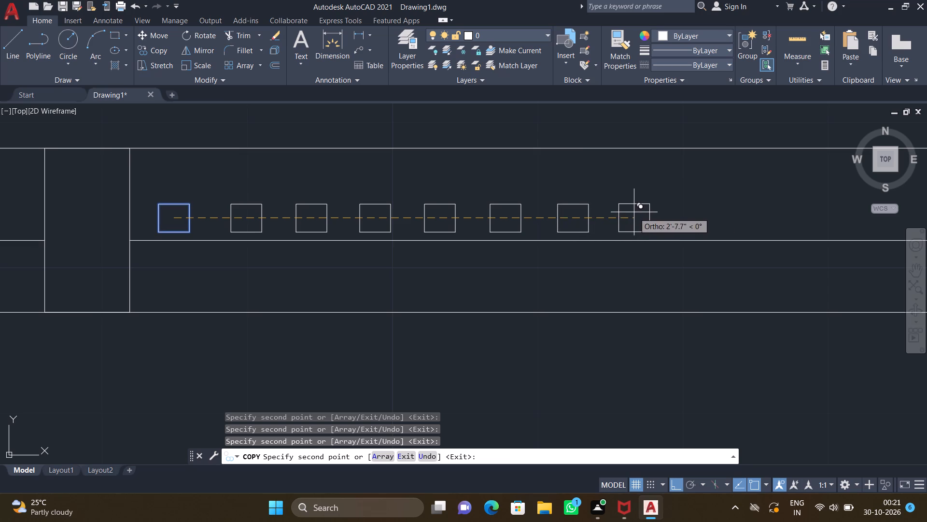
left_click(634, 212)
Continue the row of small rectangles eastward with eight more copies spaced about 4.2" apart.
middle_click_drag(630, 223, 346, 230)
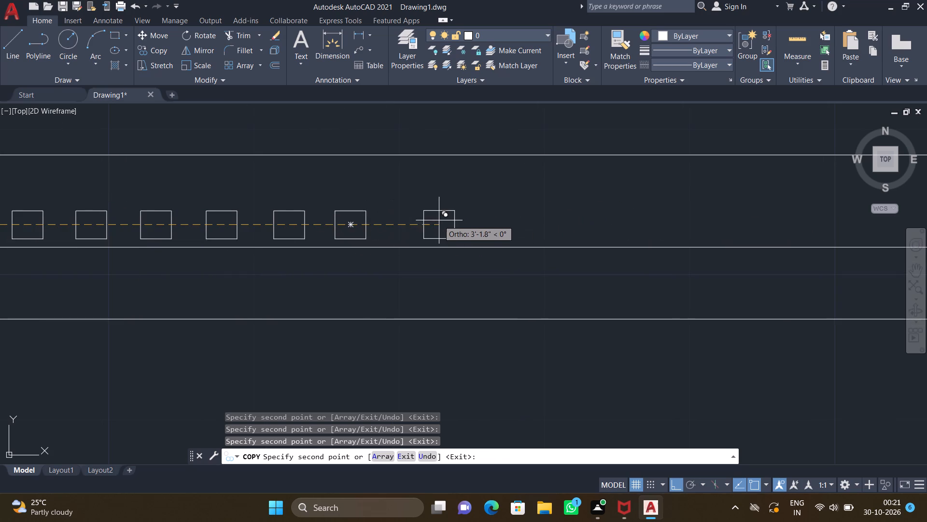
left_click(414, 214)
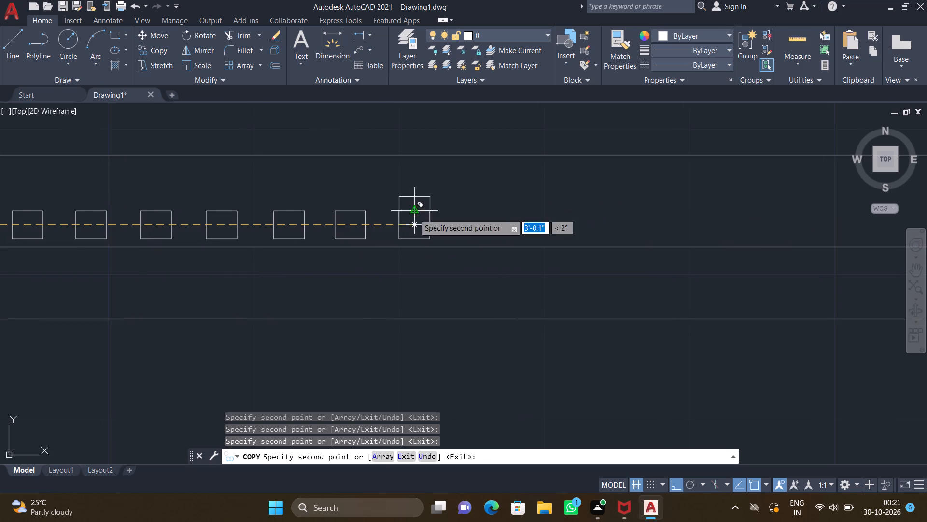
left_click(476, 217)
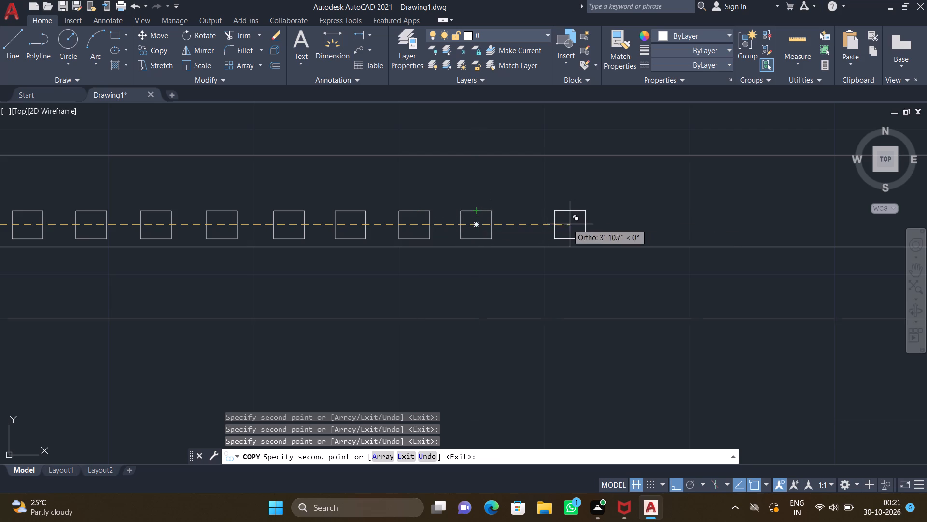
left_click(536, 212)
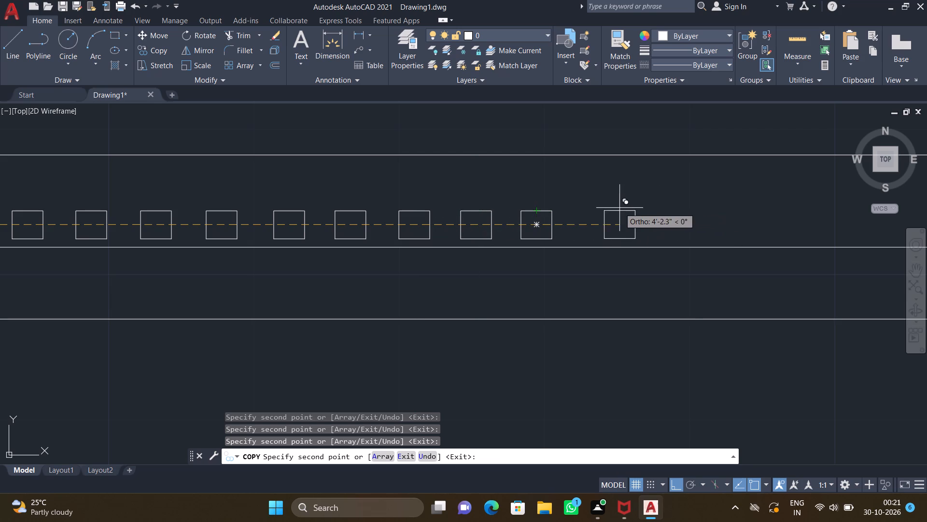
left_click(594, 206)
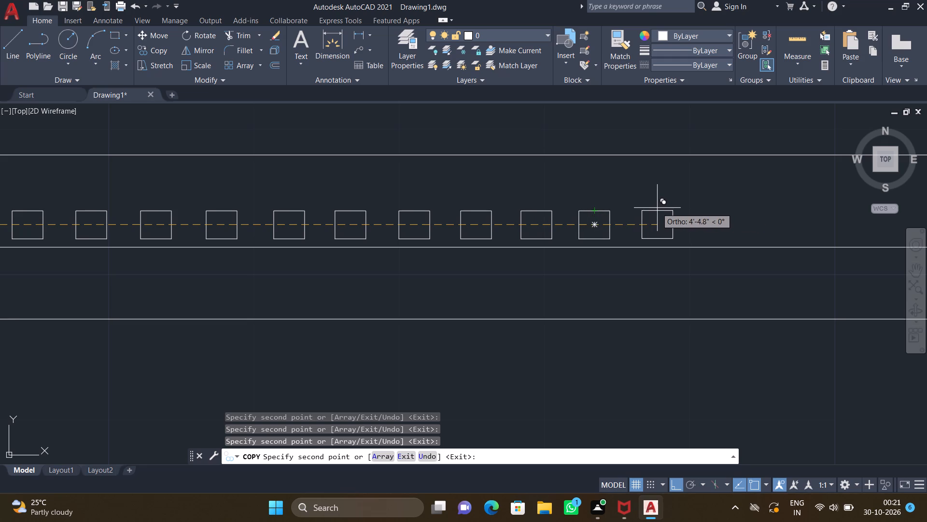
left_click(657, 208)
middle_click_drag(702, 223, 533, 235)
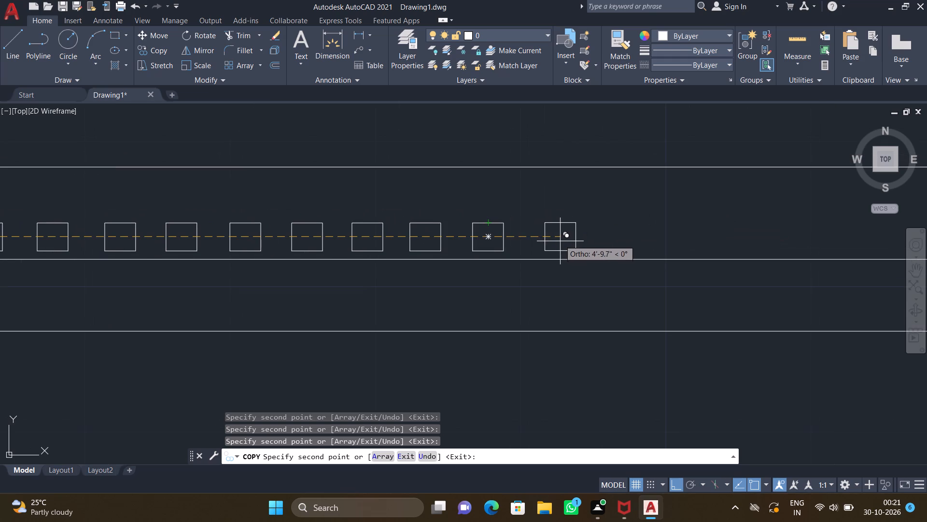
left_click(549, 233)
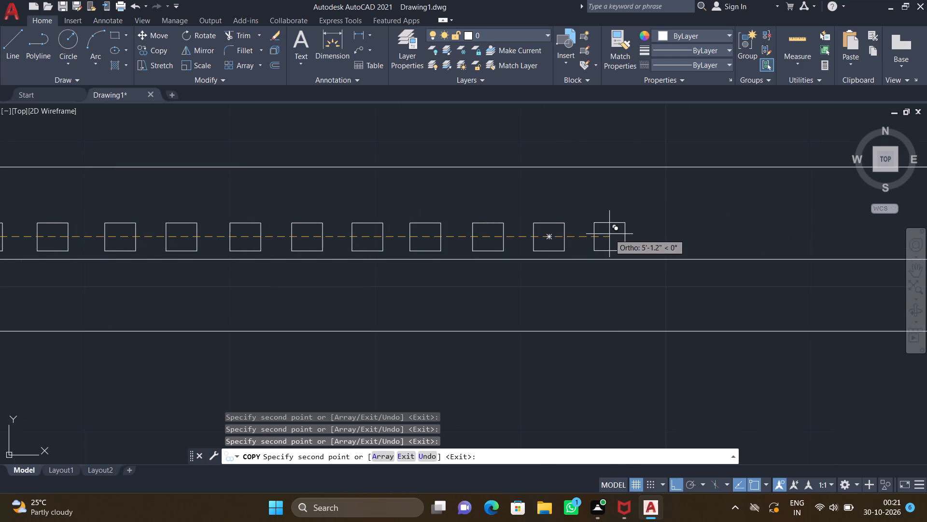
left_click(610, 234)
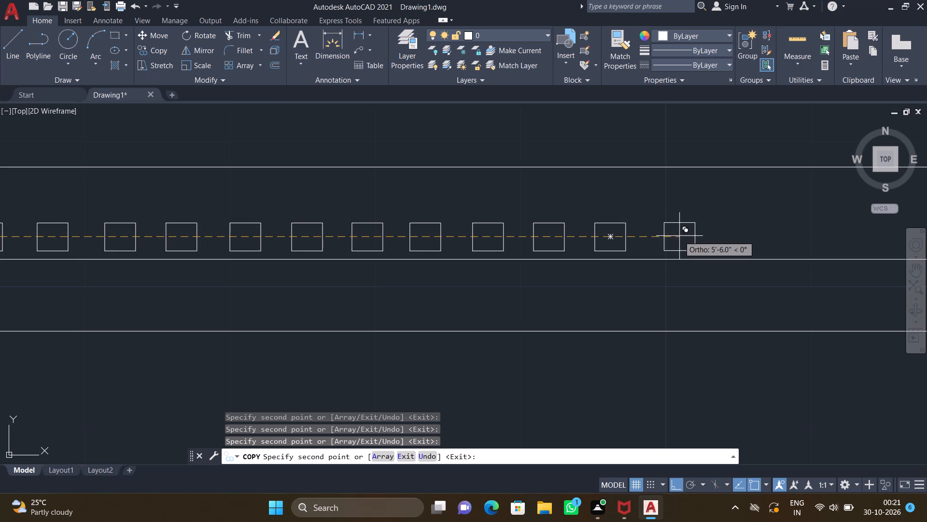
left_click(671, 234)
Extend the row toward the east vertical pair with four more copies about 4.2" apart.
middle_click_drag(688, 238, 654, 233)
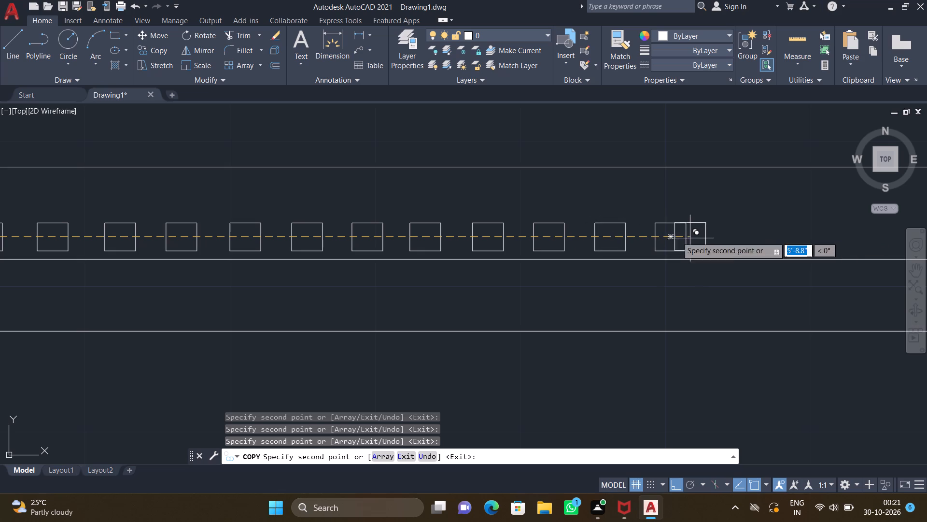
middle_click_drag(654, 233, 476, 230)
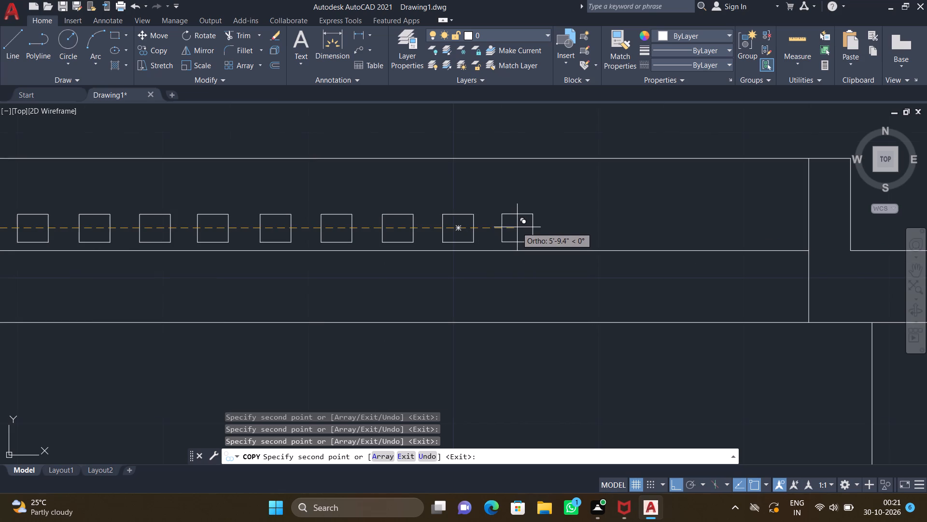
left_click(520, 225)
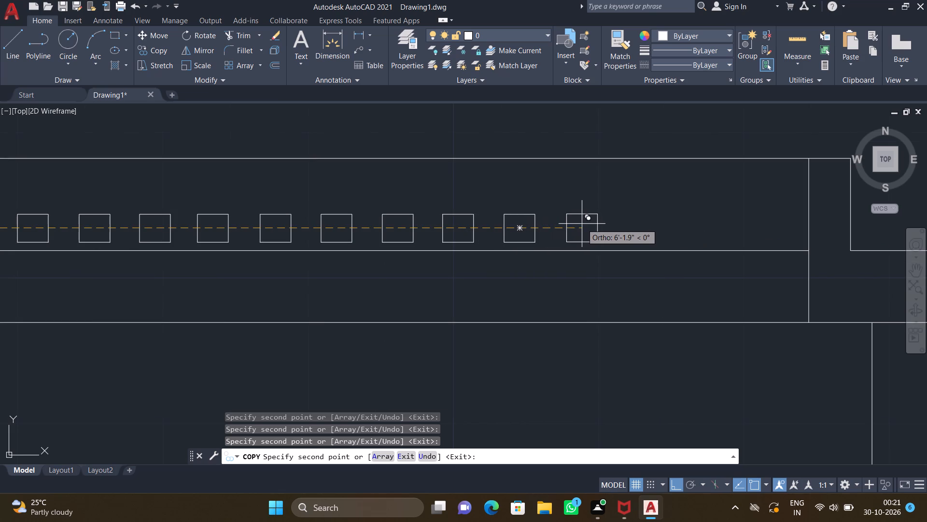
left_click(582, 223)
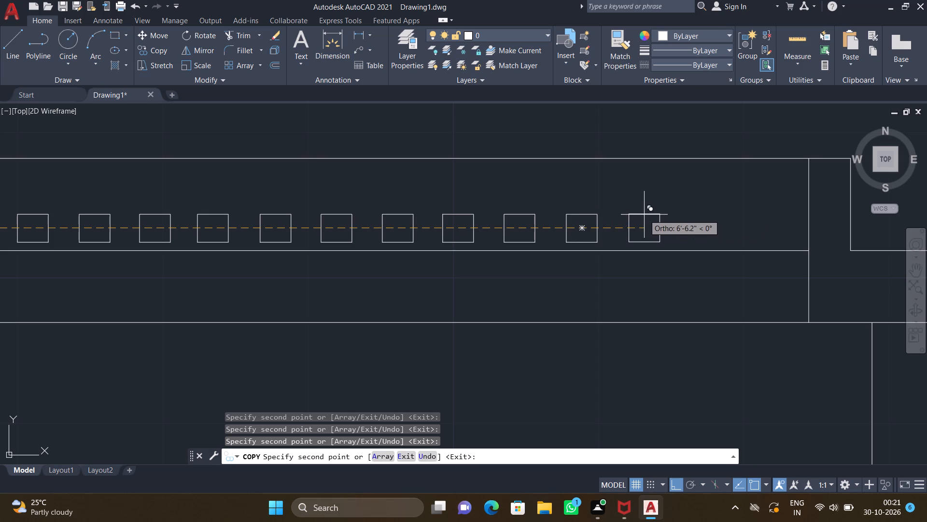
left_click(644, 215)
left_click(702, 213)
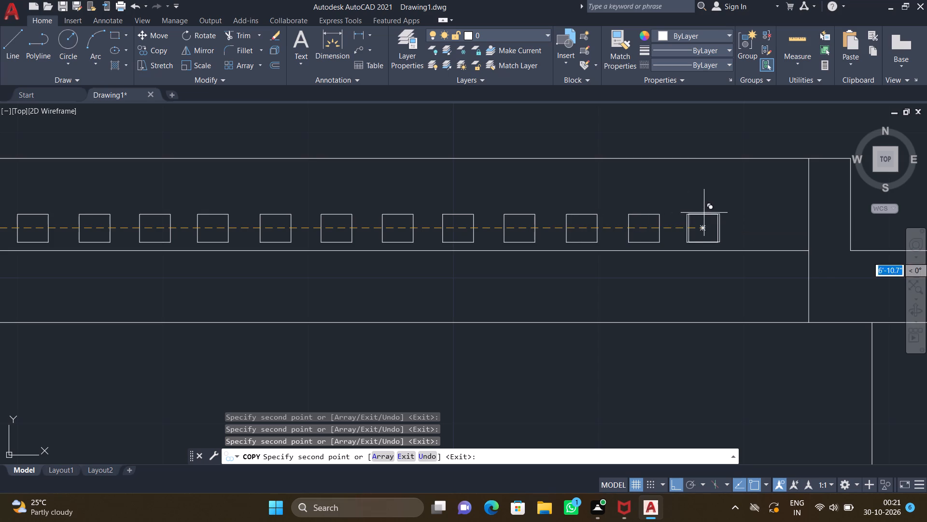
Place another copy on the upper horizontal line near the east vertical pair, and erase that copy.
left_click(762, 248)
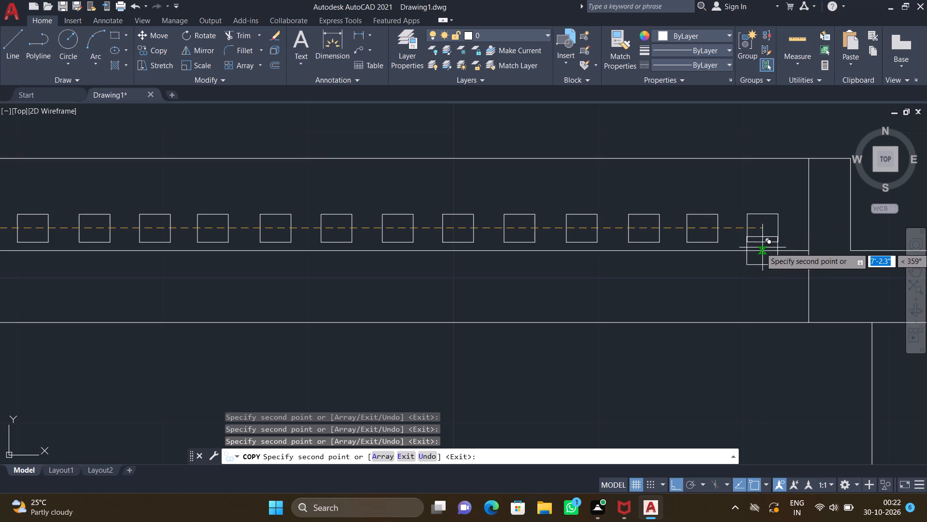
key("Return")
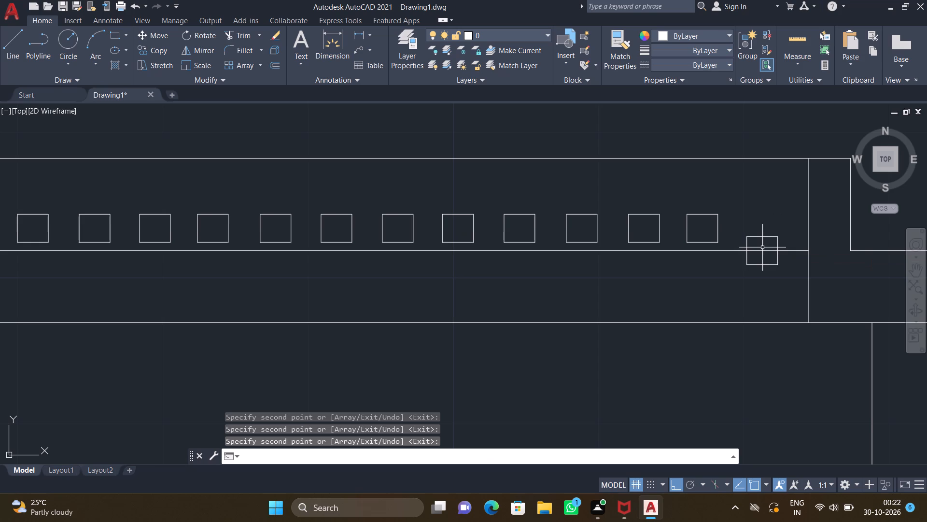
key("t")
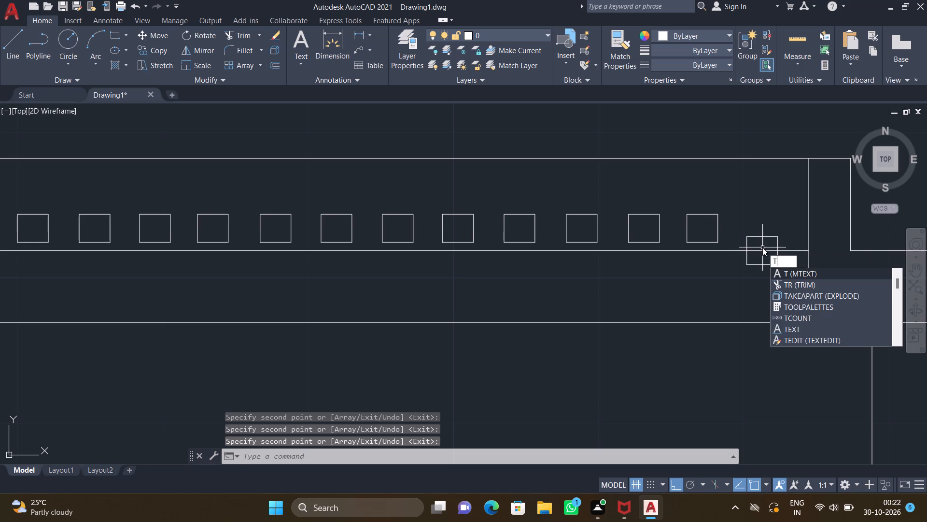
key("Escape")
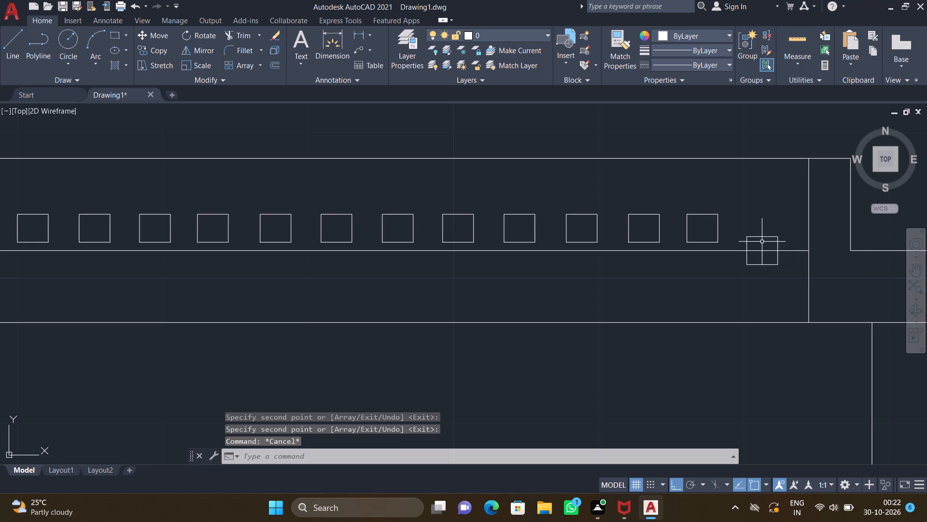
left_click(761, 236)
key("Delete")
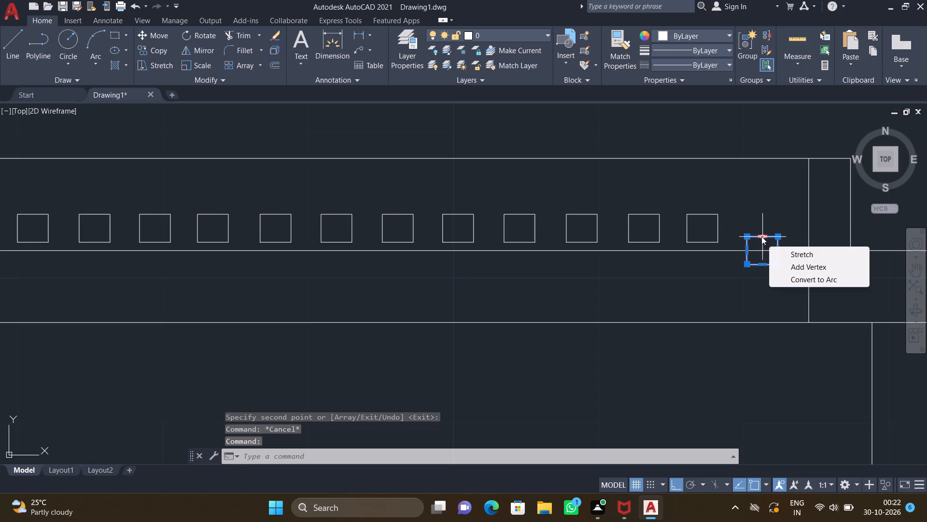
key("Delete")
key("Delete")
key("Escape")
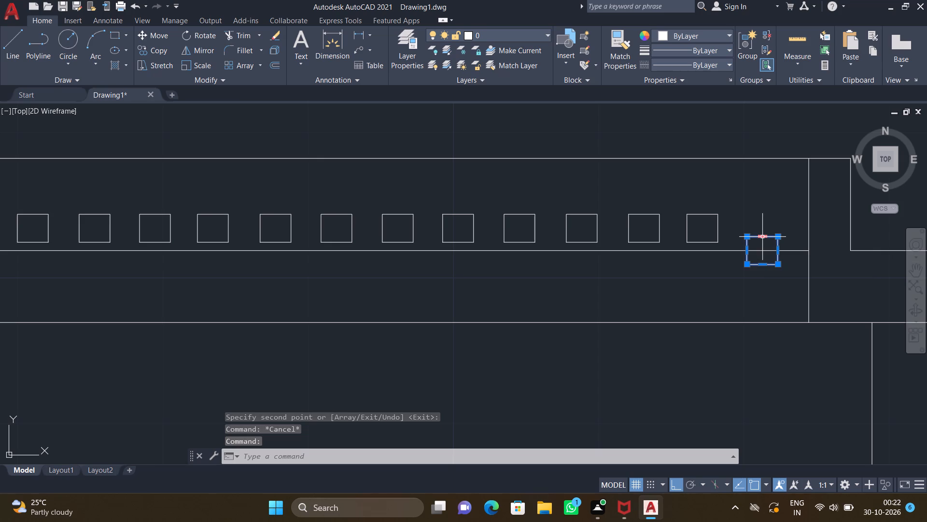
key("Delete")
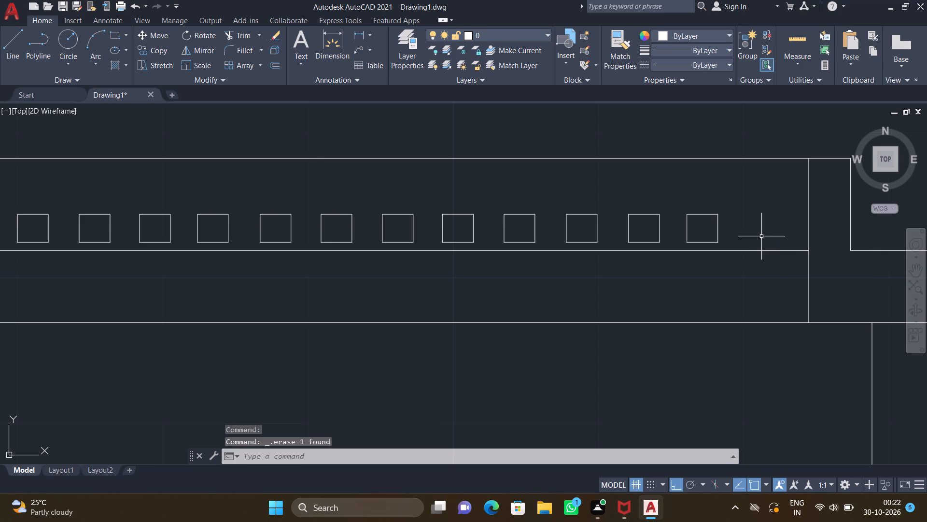
Copy the easternmost small rectangle about 4.2" further east, in line with the row.
type("CO")
key("Return")
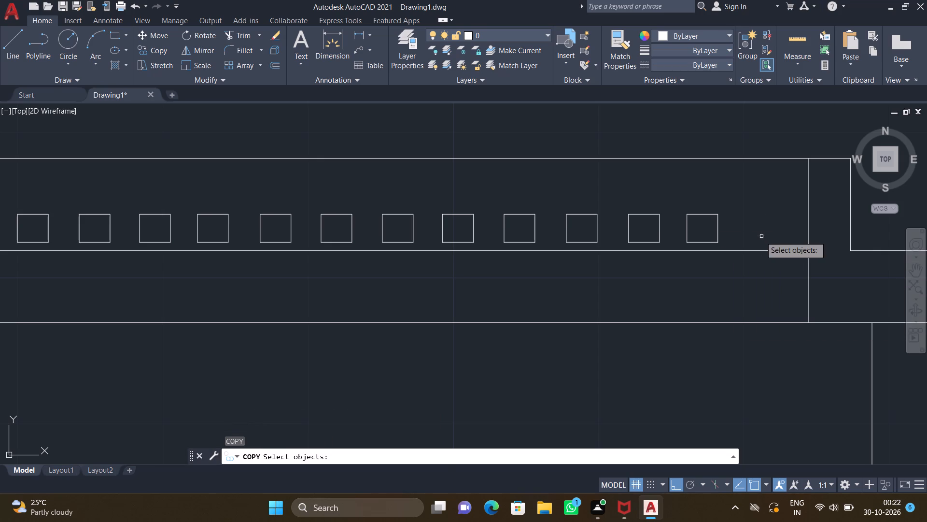
left_click(713, 215)
key("Return")
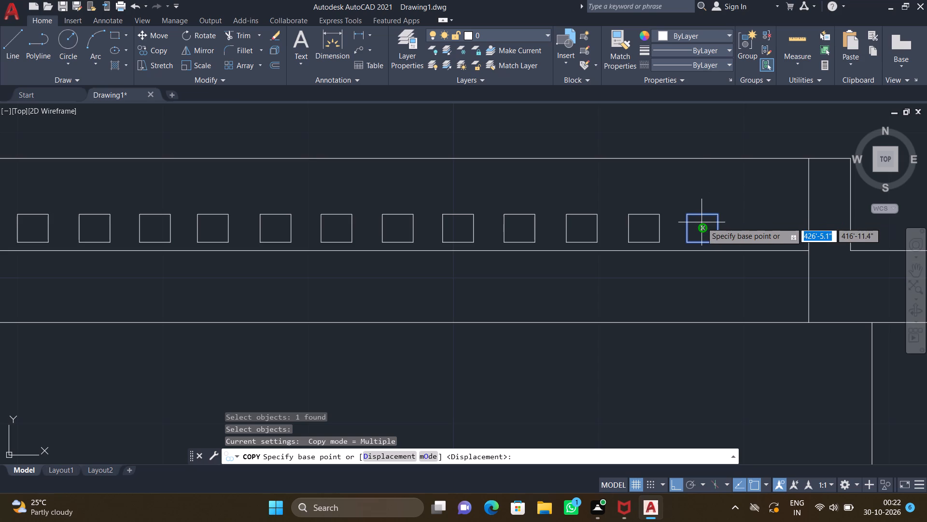
left_click(702, 226)
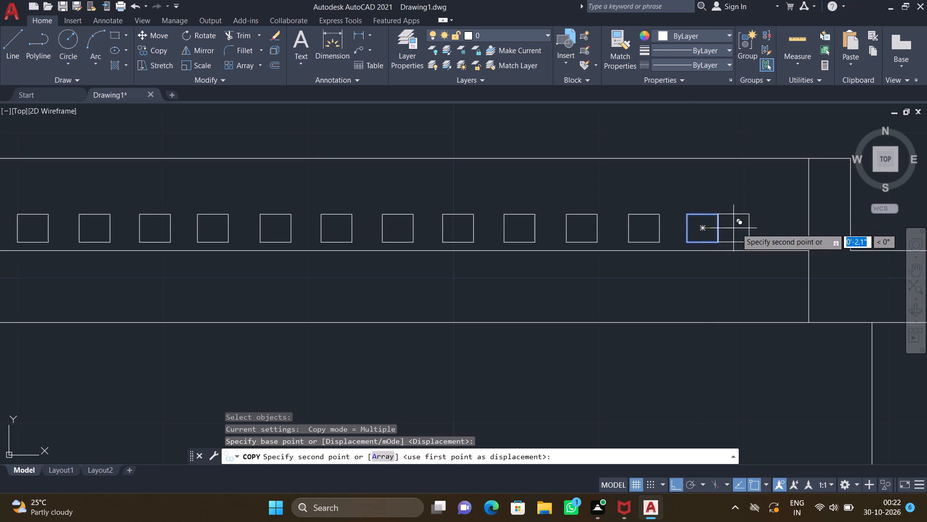
left_click(764, 217)
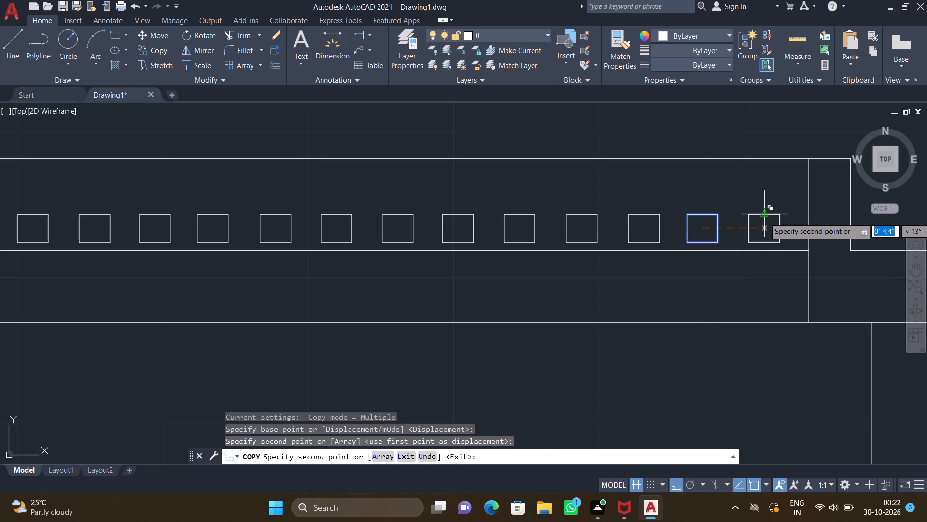
key("Return")
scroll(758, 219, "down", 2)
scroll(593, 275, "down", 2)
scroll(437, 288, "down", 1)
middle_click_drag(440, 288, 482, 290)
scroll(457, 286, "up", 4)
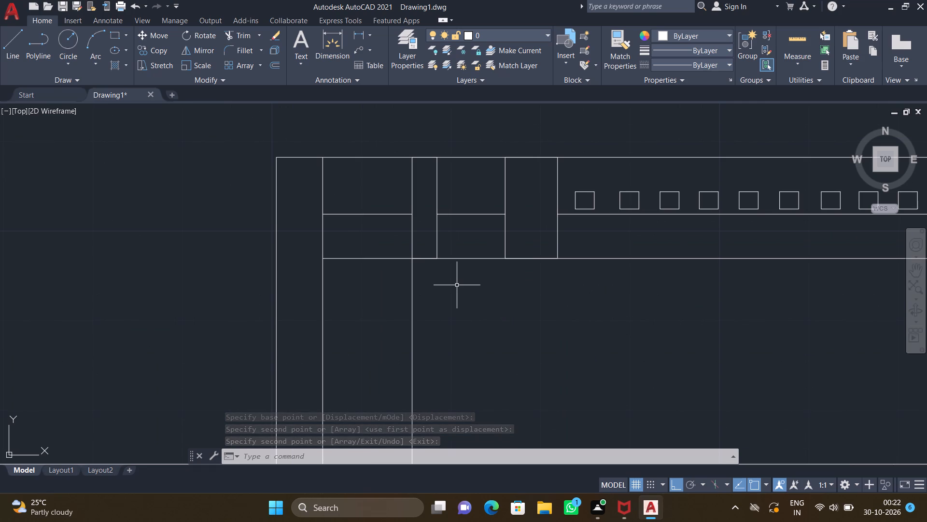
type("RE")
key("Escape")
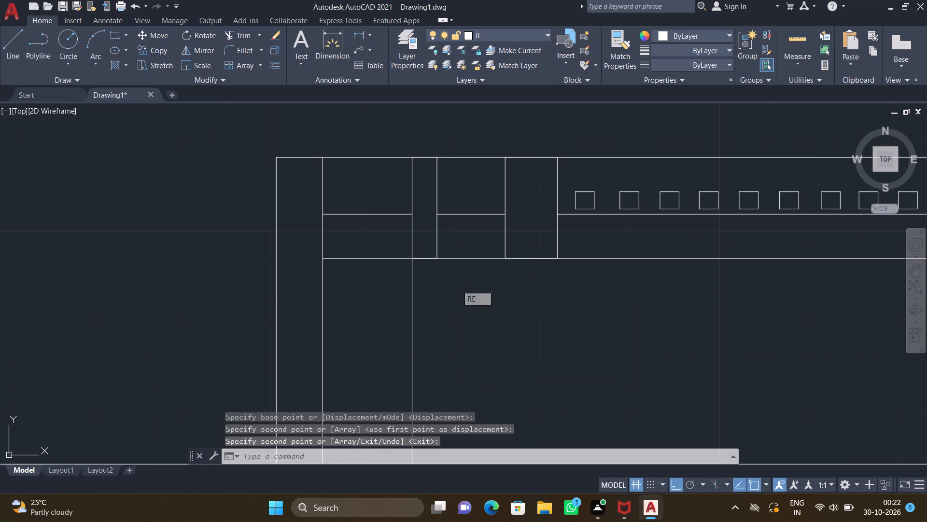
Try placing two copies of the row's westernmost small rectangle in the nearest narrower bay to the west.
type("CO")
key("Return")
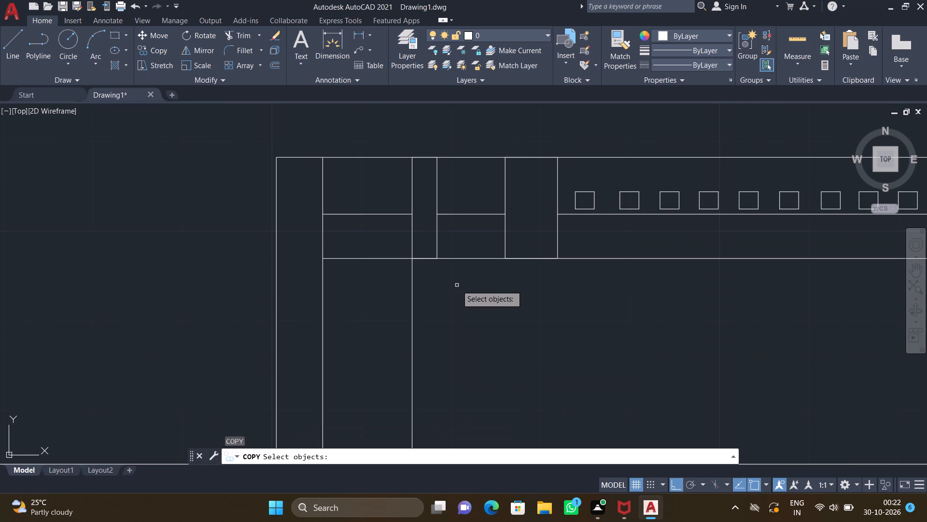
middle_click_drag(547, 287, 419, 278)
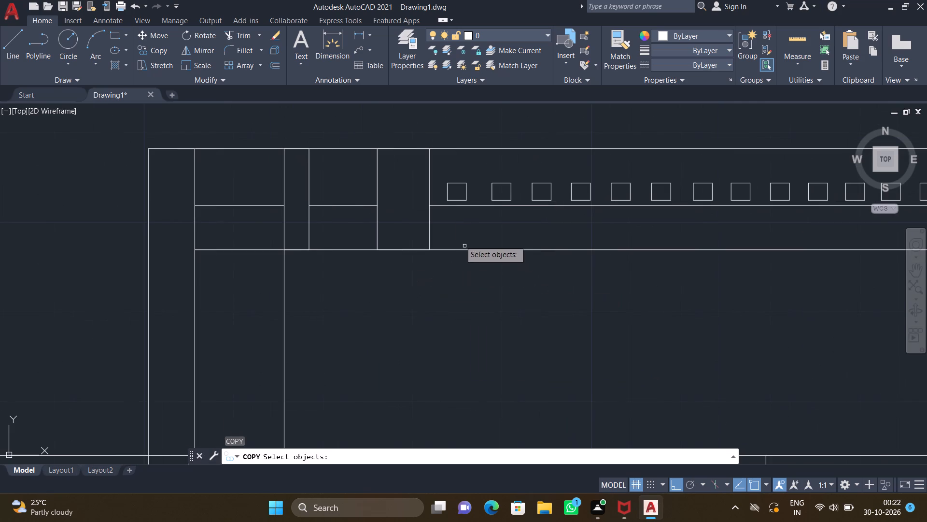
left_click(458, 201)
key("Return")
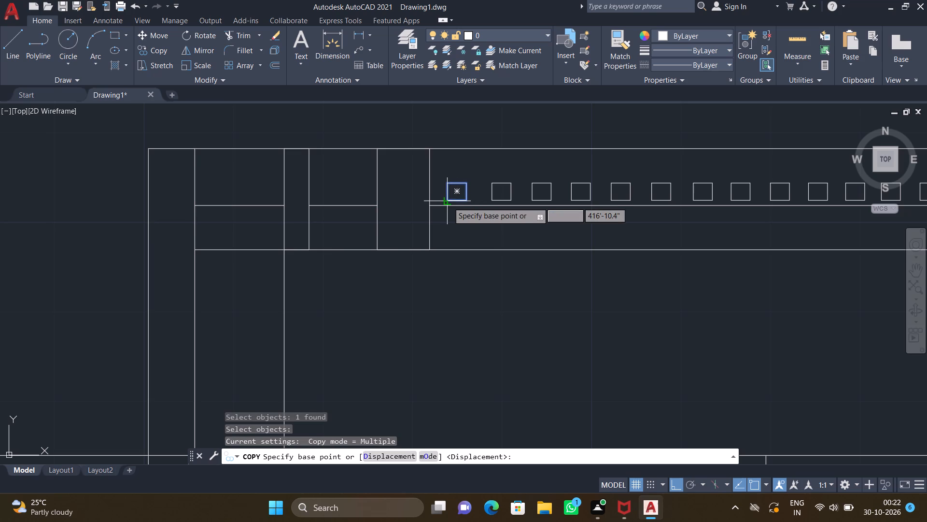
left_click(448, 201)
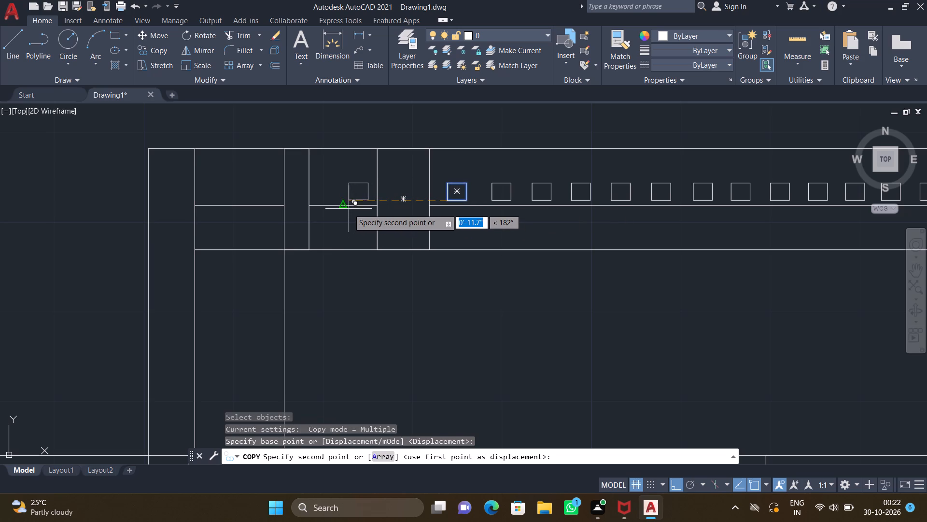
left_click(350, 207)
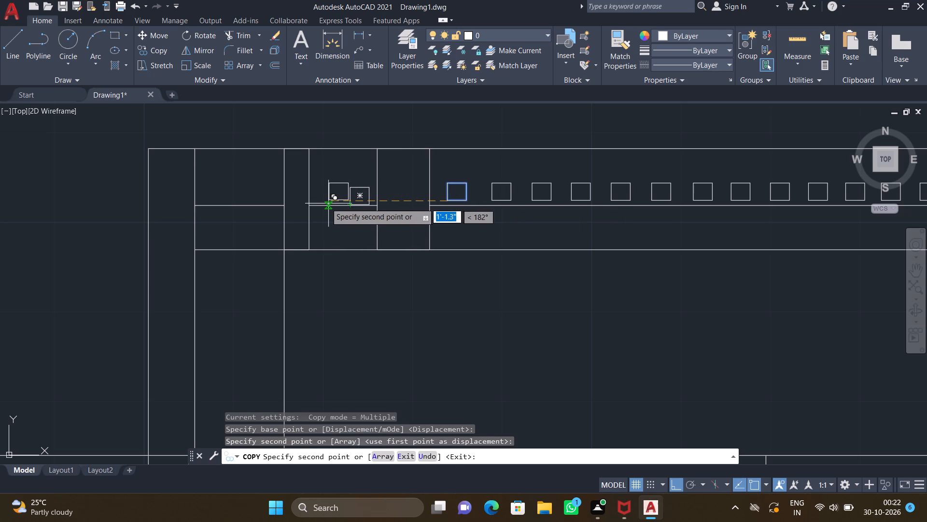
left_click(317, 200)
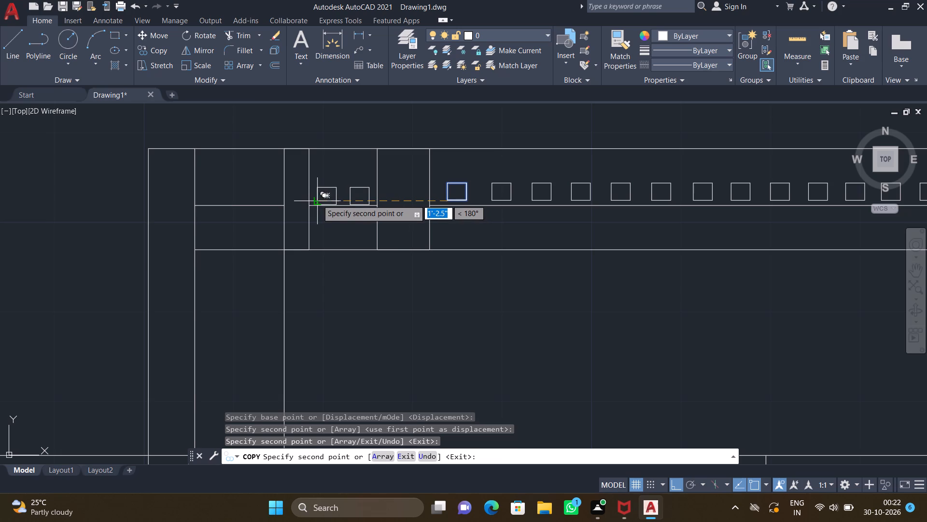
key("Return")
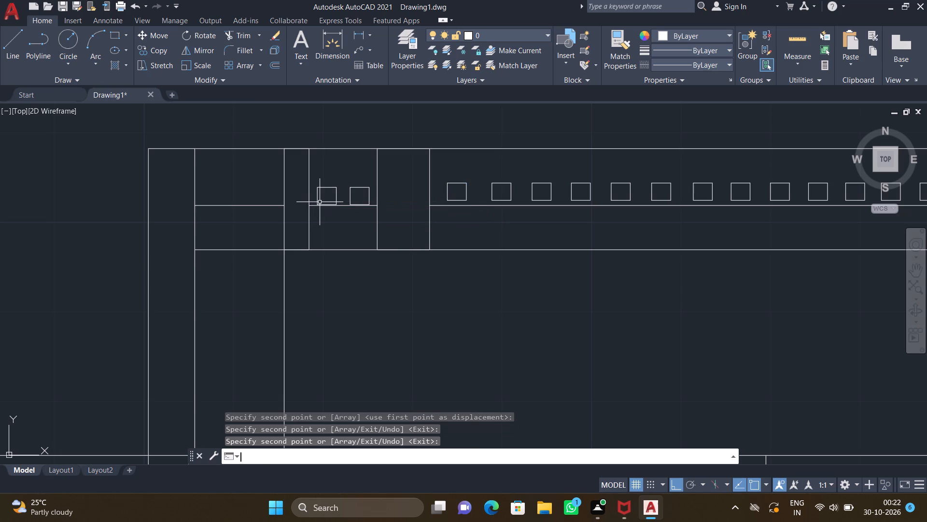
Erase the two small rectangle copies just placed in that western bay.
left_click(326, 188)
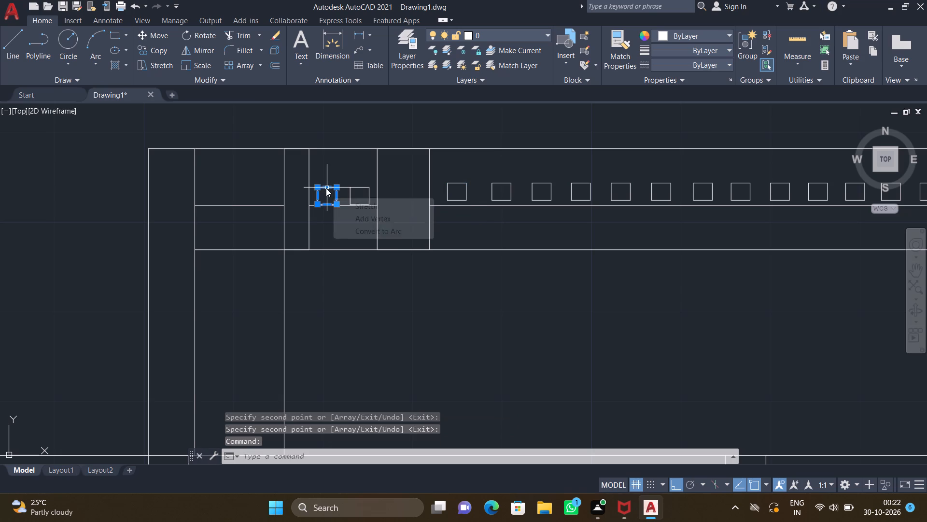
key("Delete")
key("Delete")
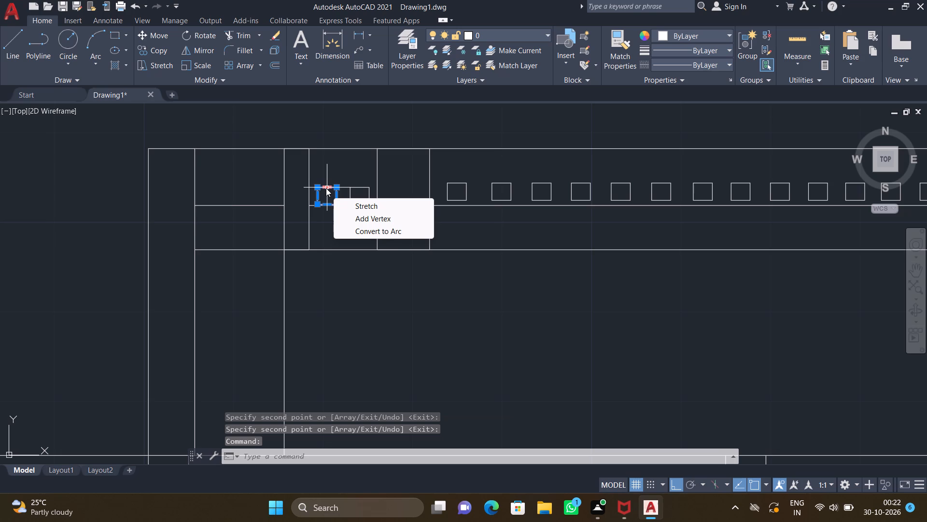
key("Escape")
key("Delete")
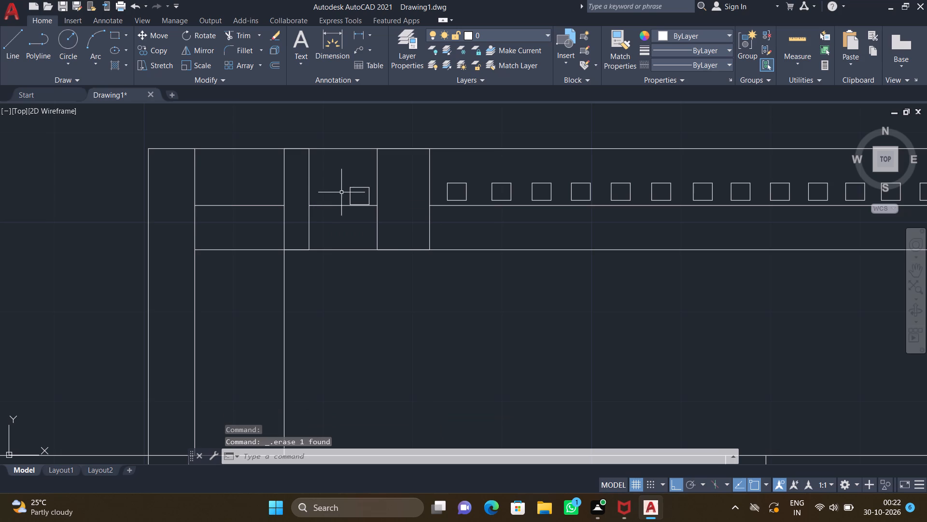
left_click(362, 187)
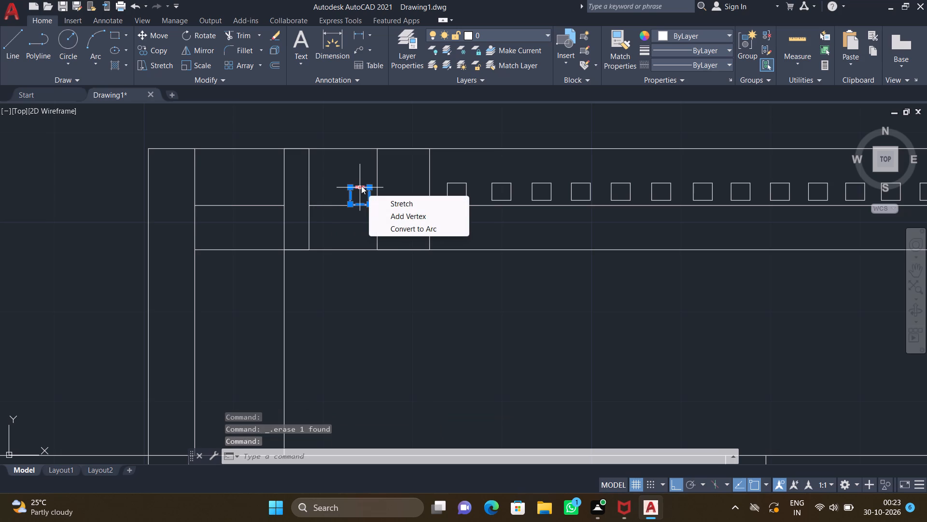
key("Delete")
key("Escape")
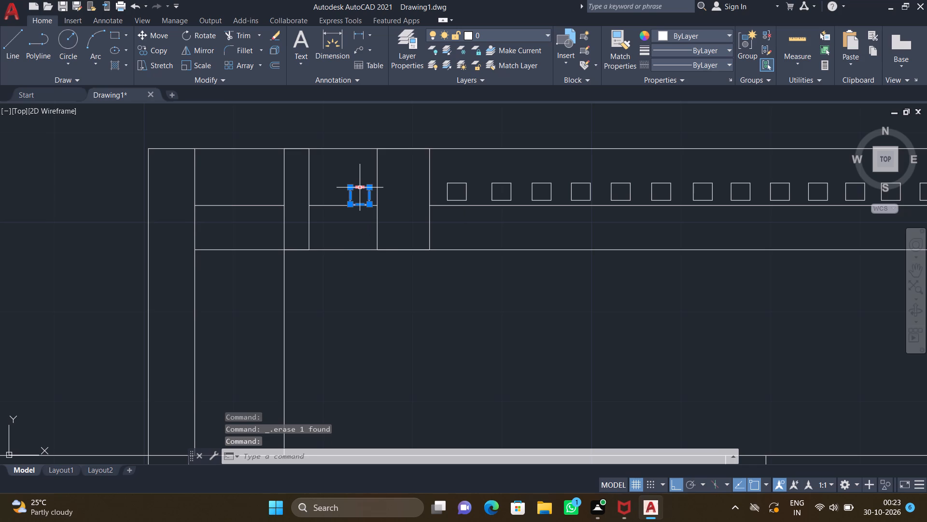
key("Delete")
Copy the row's westernmost small rectangle straight west, placing two copies in each of the two western bays, in line with the row.
type("CO")
key("Return")
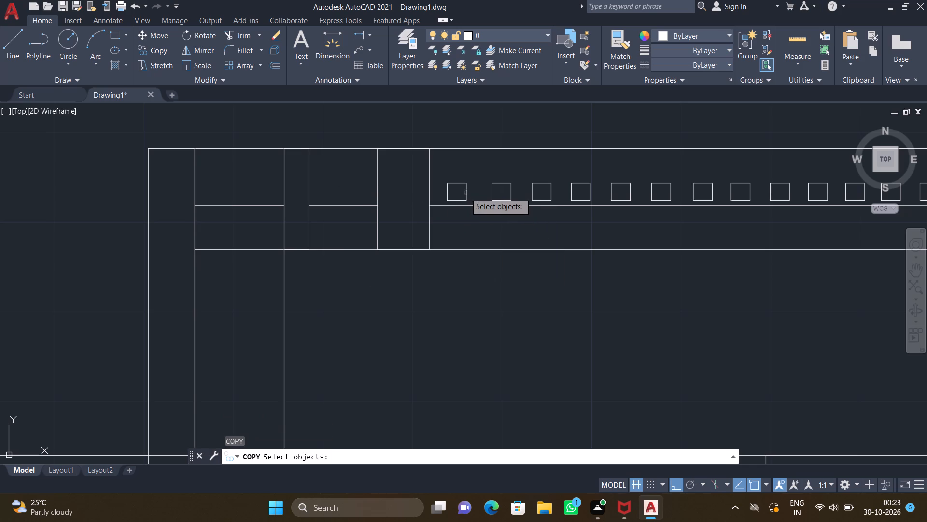
left_click(468, 194)
key("Return")
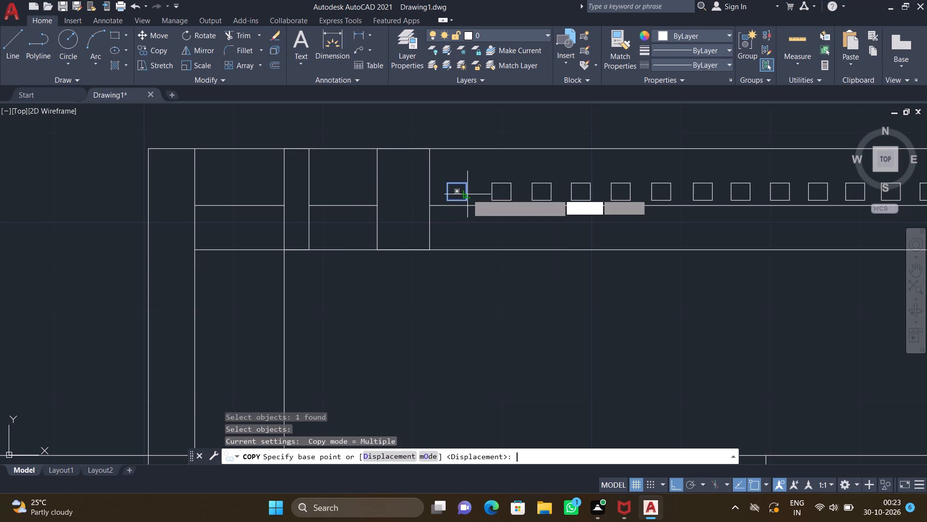
left_click(455, 185)
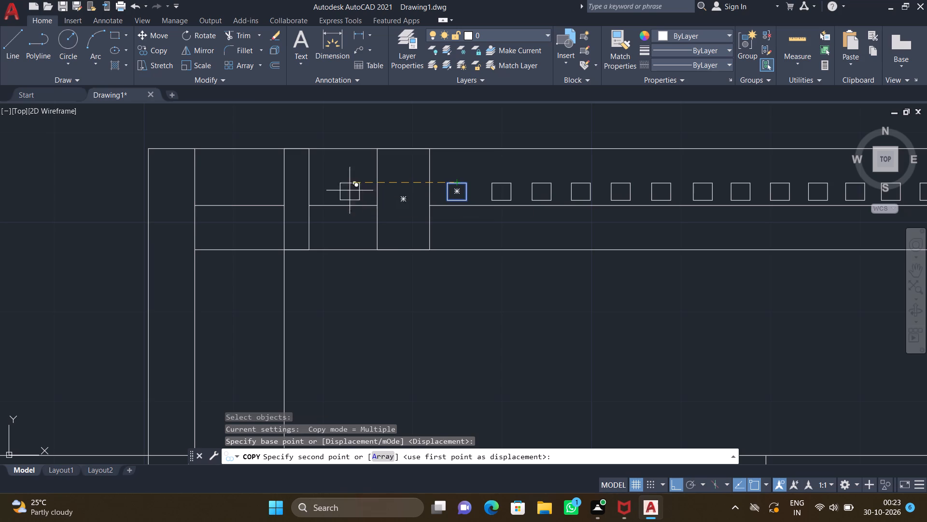
left_click(359, 184)
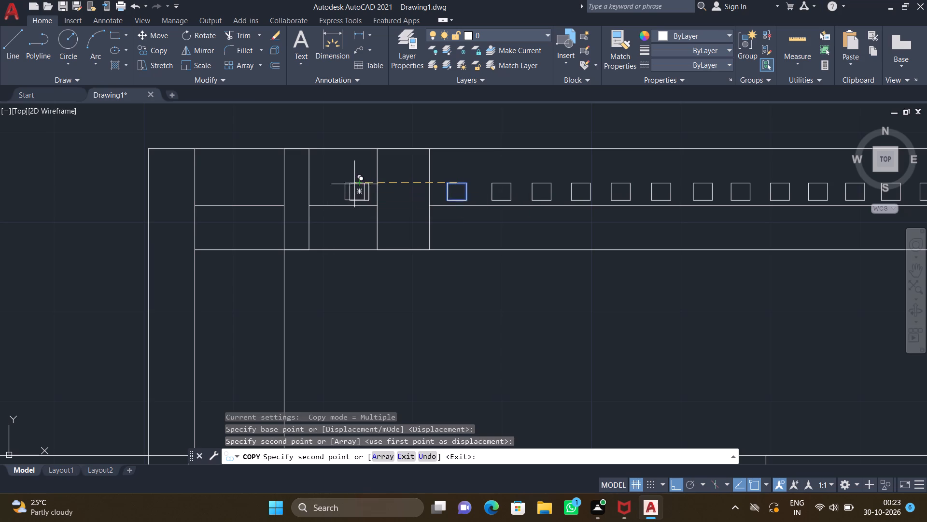
left_click(328, 184)
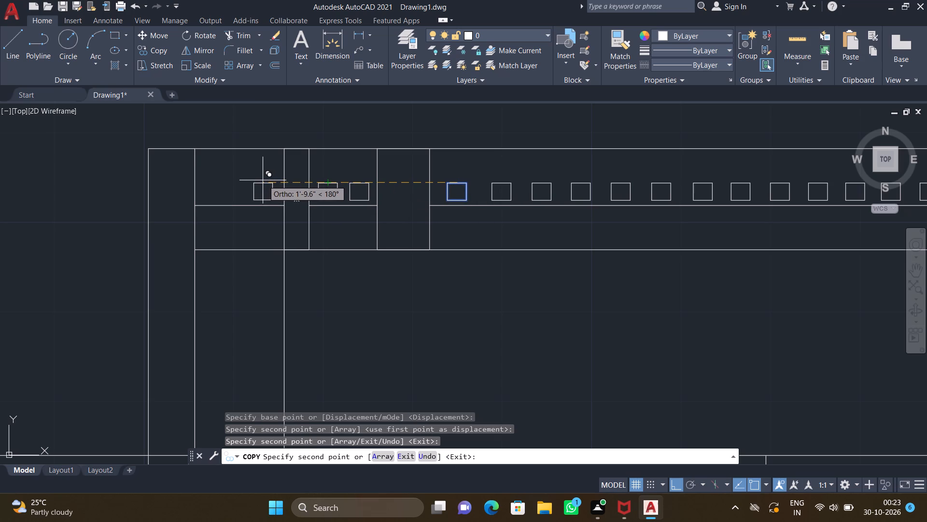
left_click(262, 180)
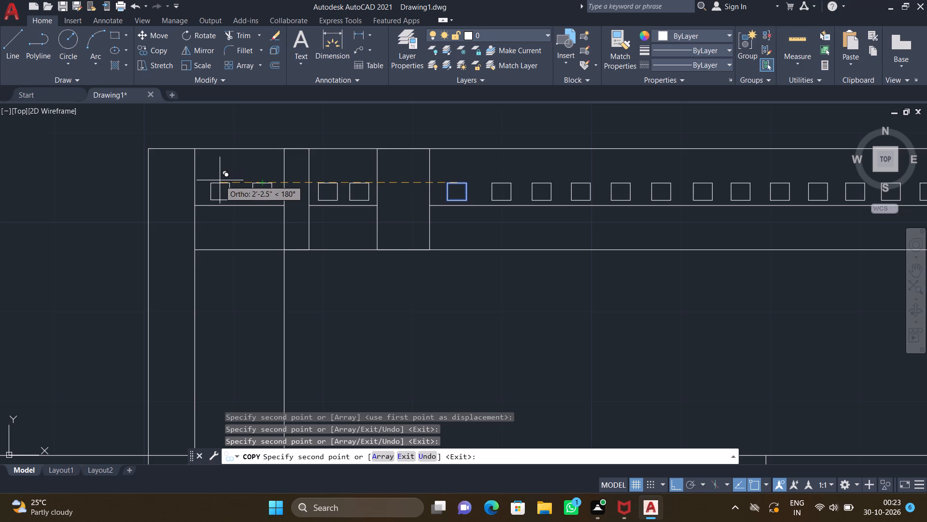
left_click(220, 180)
key("Return")
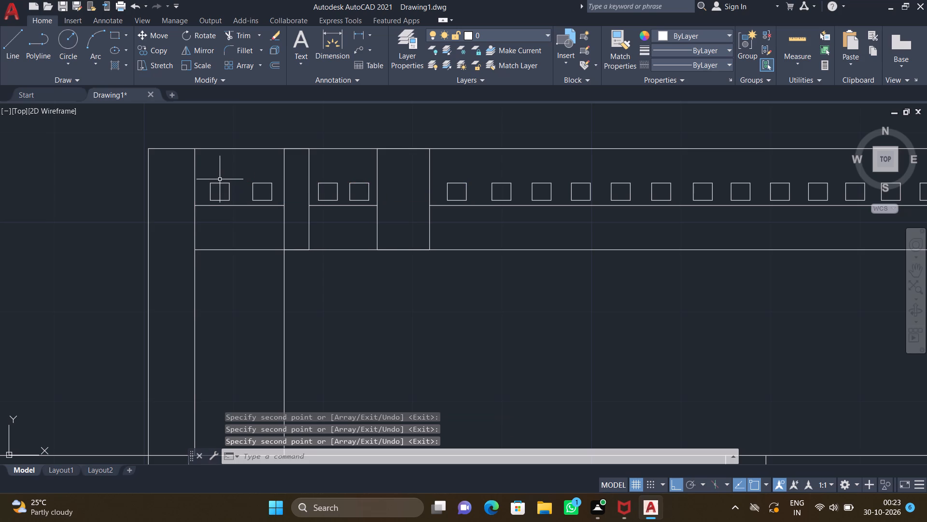
Draw a line about 2'-6.6" southward from the south wall's outer face, starting at the western partition's west line.
scroll(220, 179, "down", 3)
middle_click_drag(279, 228, 340, 215)
scroll(340, 217, "down", 3)
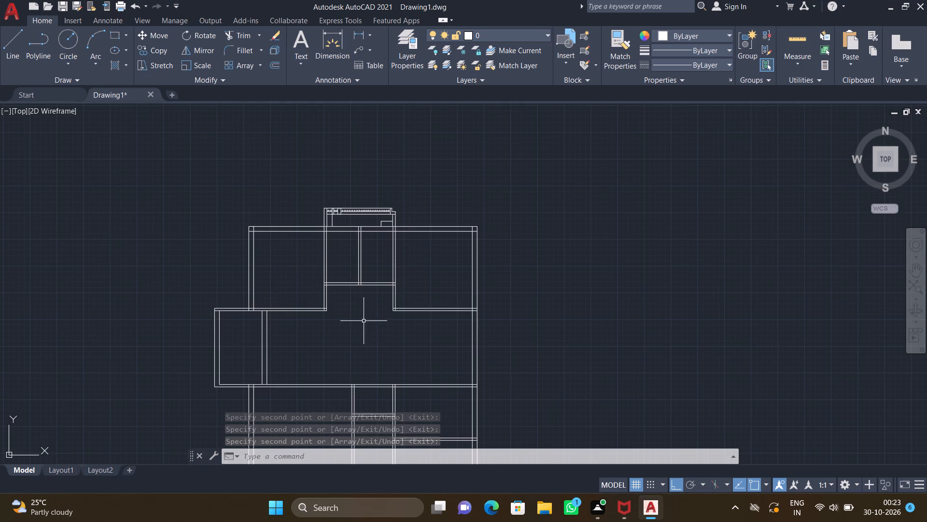
middle_click_drag(353, 323, 349, 268)
middle_click_drag(350, 324, 335, 256)
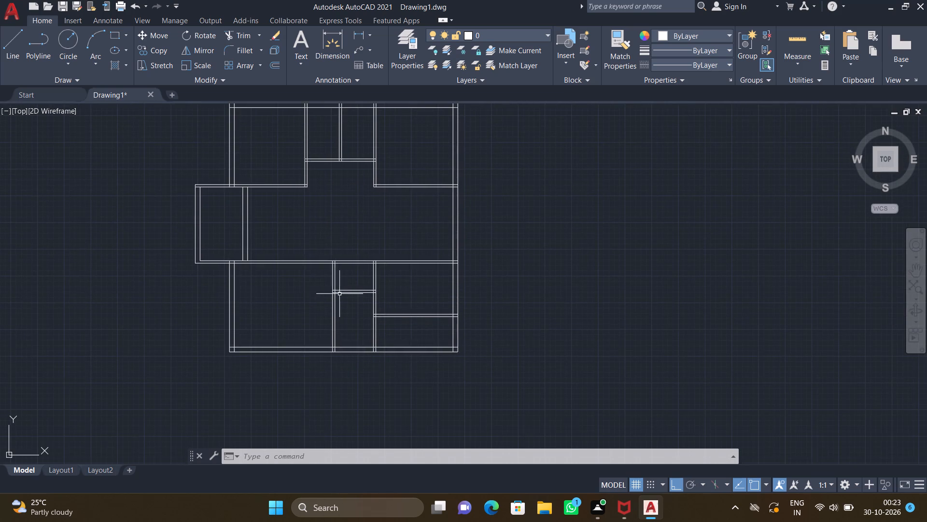
scroll(340, 315, "down", 1)
middle_click_drag(329, 357, 309, 283)
scroll(322, 275, "up", 3)
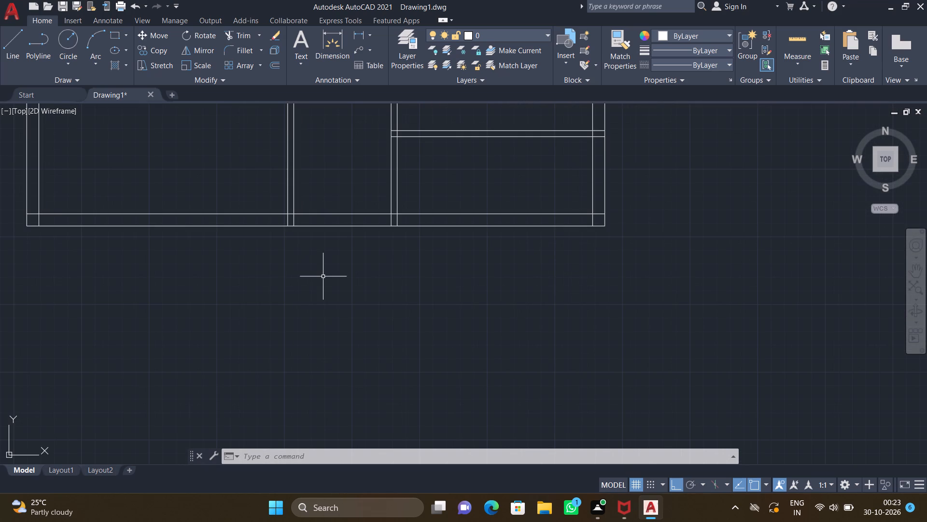
key("l")
key("Return")
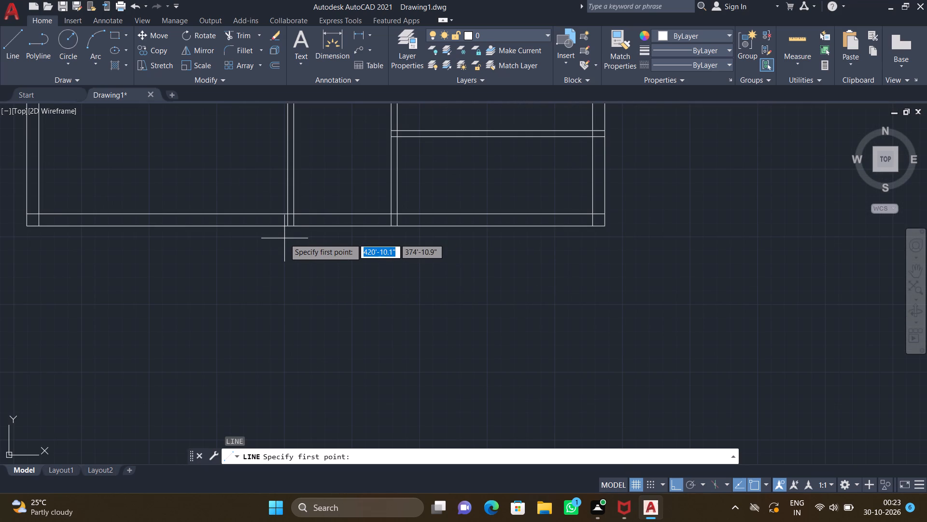
scroll(282, 240, "up", 2)
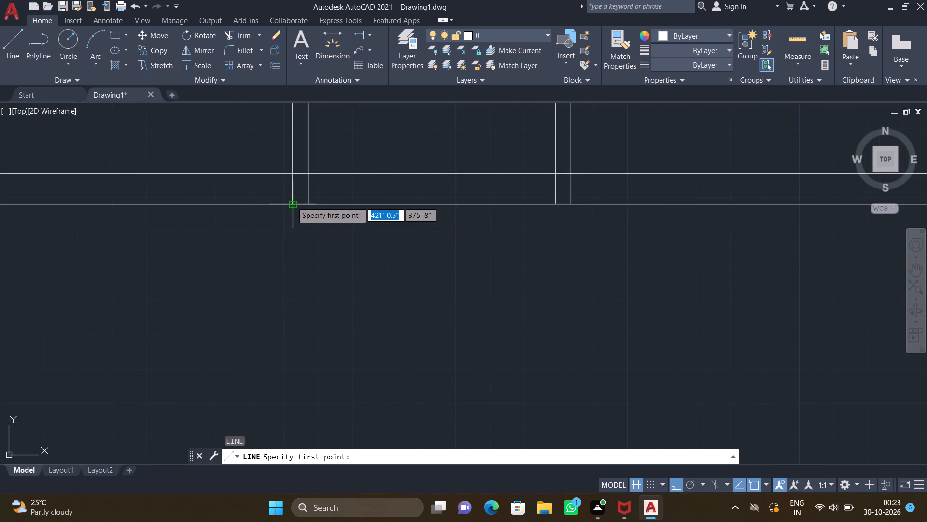
left_click_drag(292, 202, 294, 206)
scroll(299, 295, "down", 1)
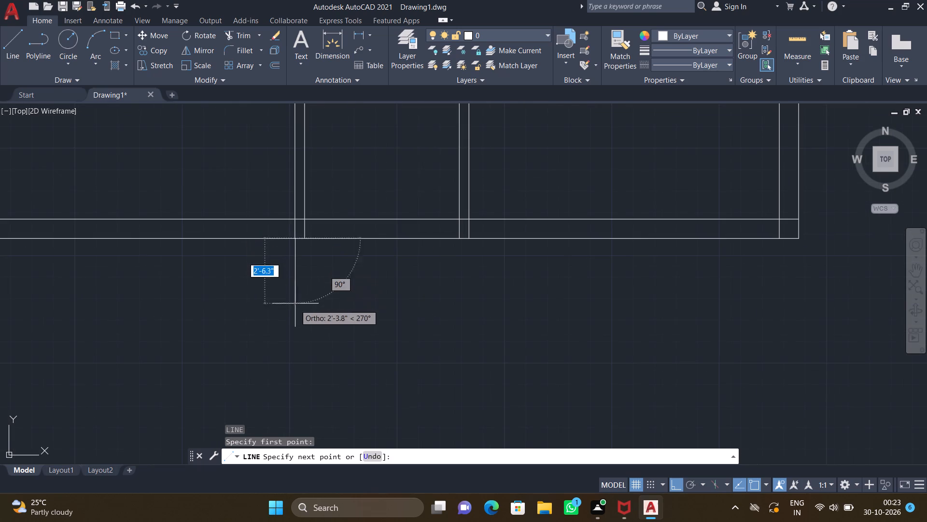
middle_click_drag(289, 314, 278, 282)
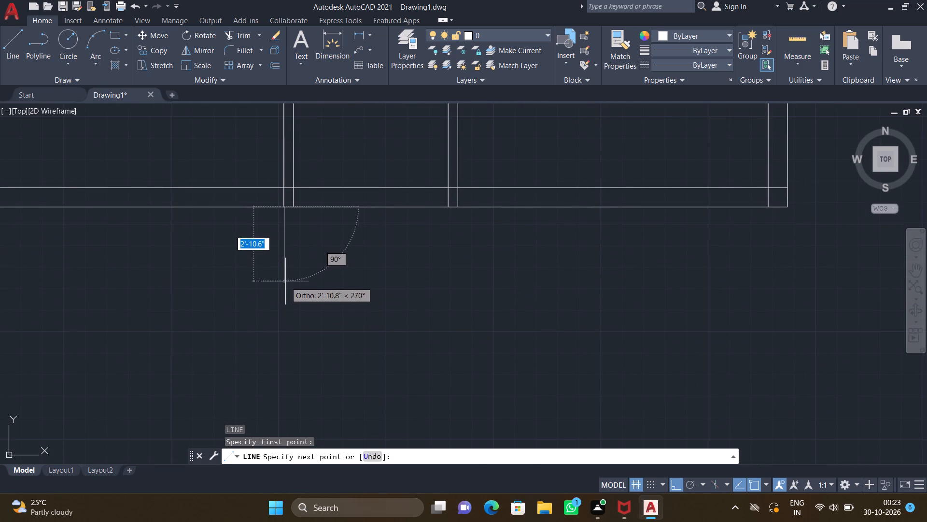
scroll(284, 286, "up", 3)
scroll(283, 285, "down", 2)
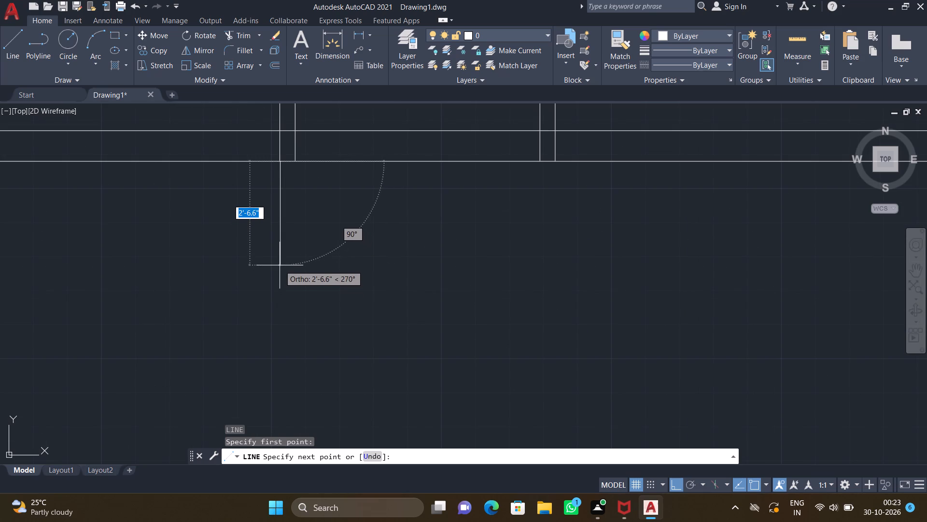
left_click(280, 264)
Continue the outline eastward beyond the neighbouring partition and close it back north onto the south wall's outer face.
middle_click_drag(488, 246, 382, 248)
scroll(486, 246, "down", 1)
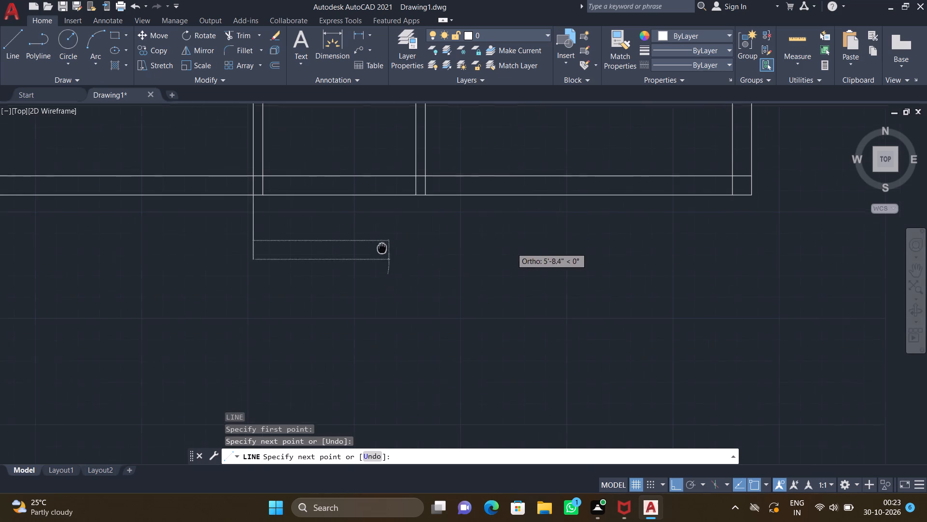
middle_click_drag(382, 248, 382, 249)
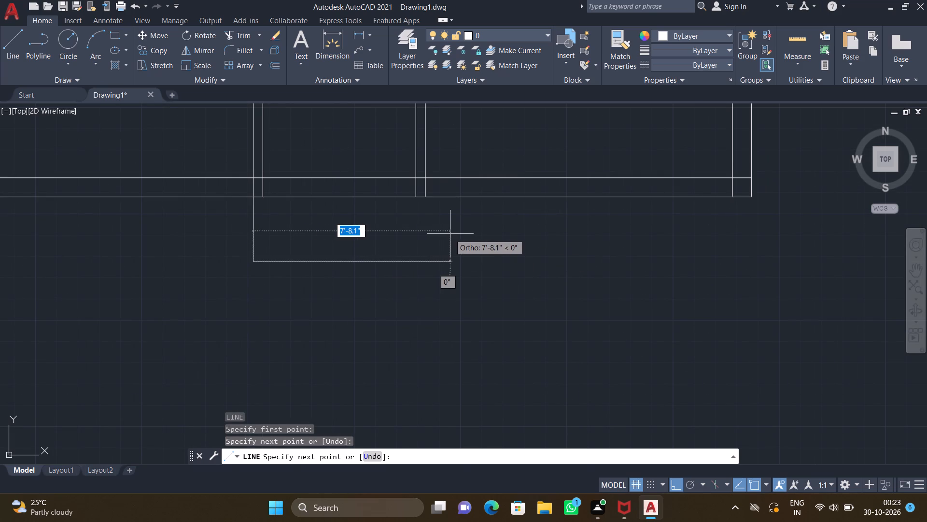
scroll(452, 234, "up", 2)
scroll(486, 237, "down", 2)
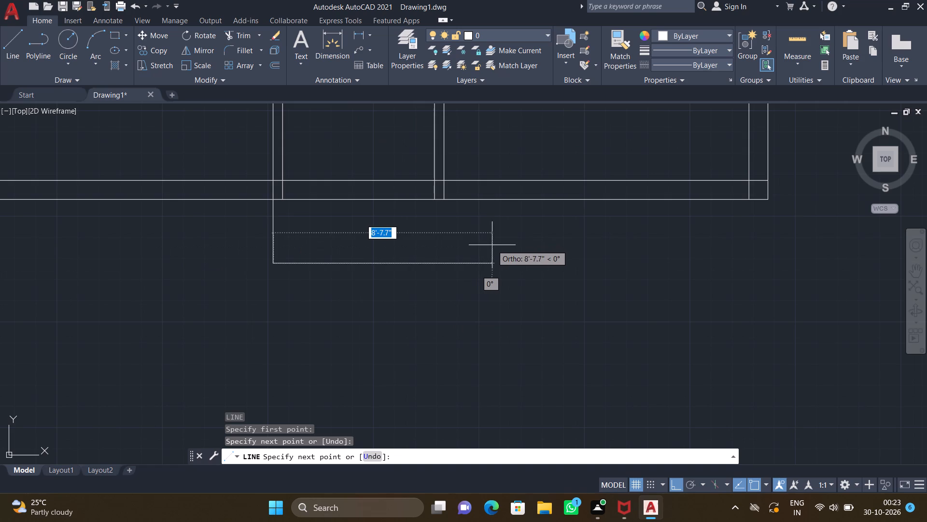
left_click(502, 253)
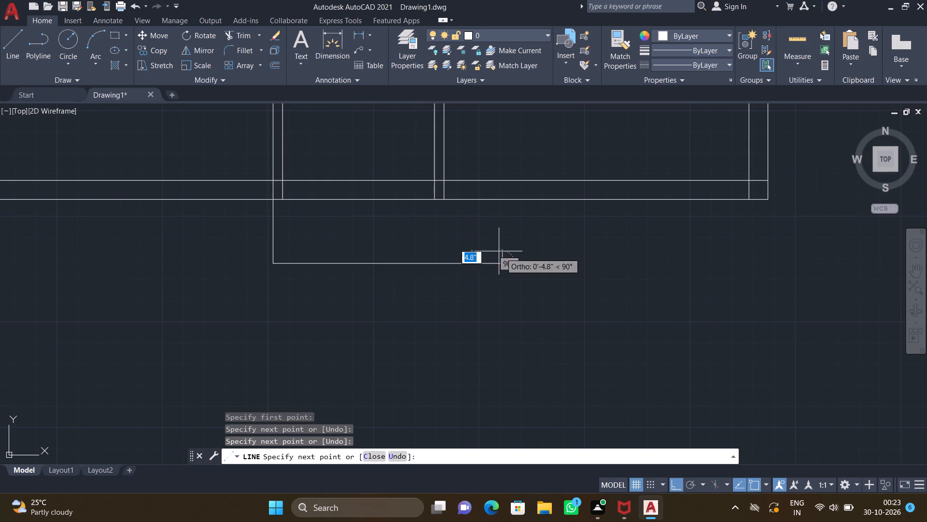
scroll(503, 204, "up", 2)
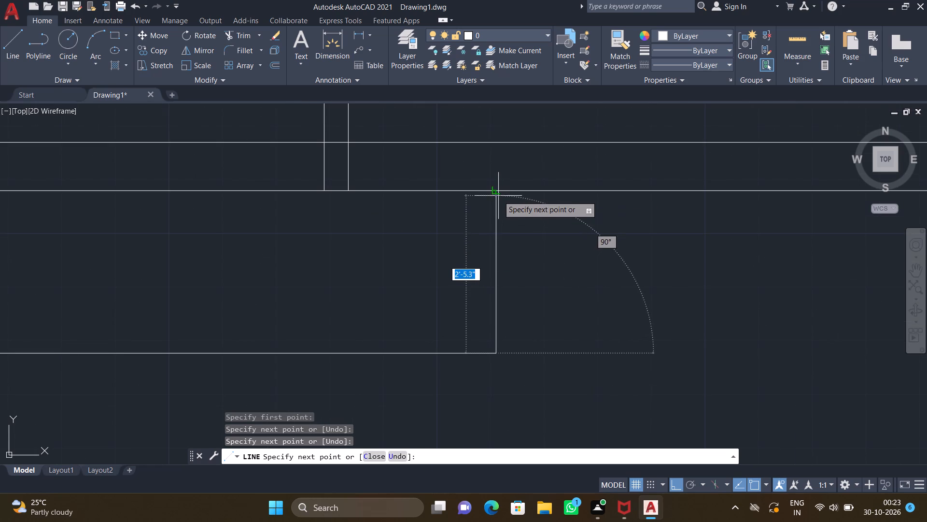
left_click(498, 193)
key("Return")
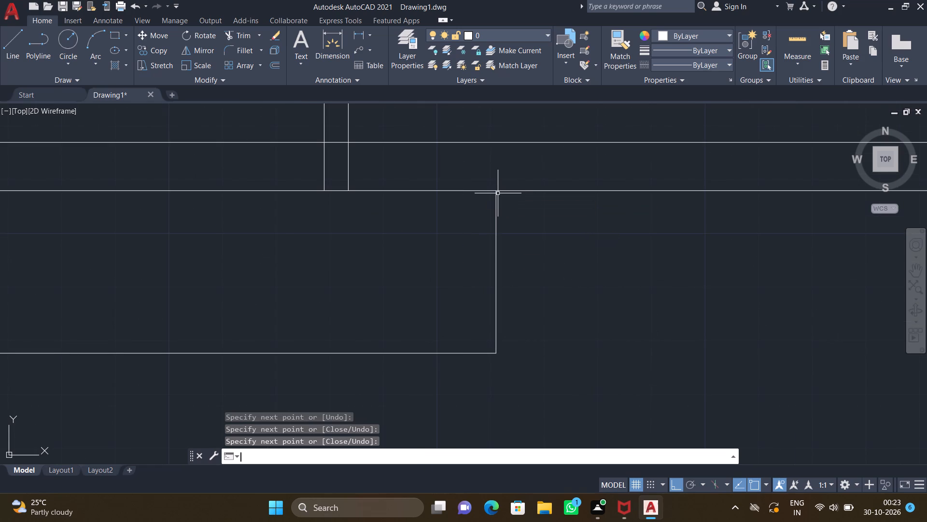
Offset the projection's south line 9" outward to the south.
scroll(435, 243, "down", 2)
middle_click_drag(367, 279, 393, 257)
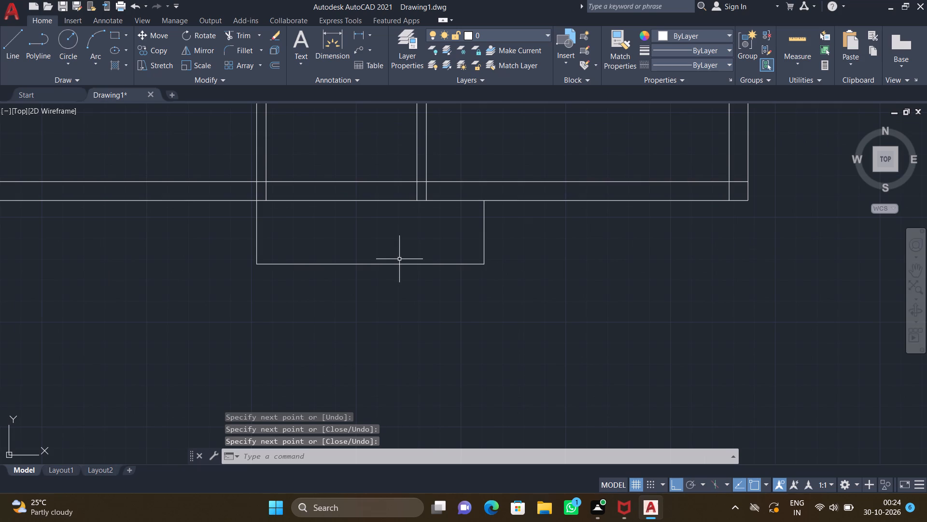
key("o")
key("Return")
type("9\"")
key("Return")
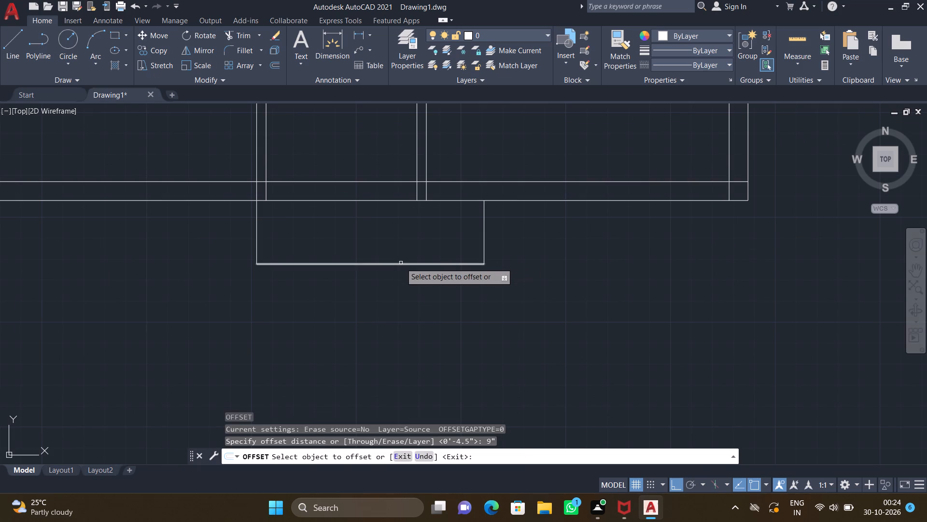
left_click(401, 263)
left_click(413, 314)
key("Return")
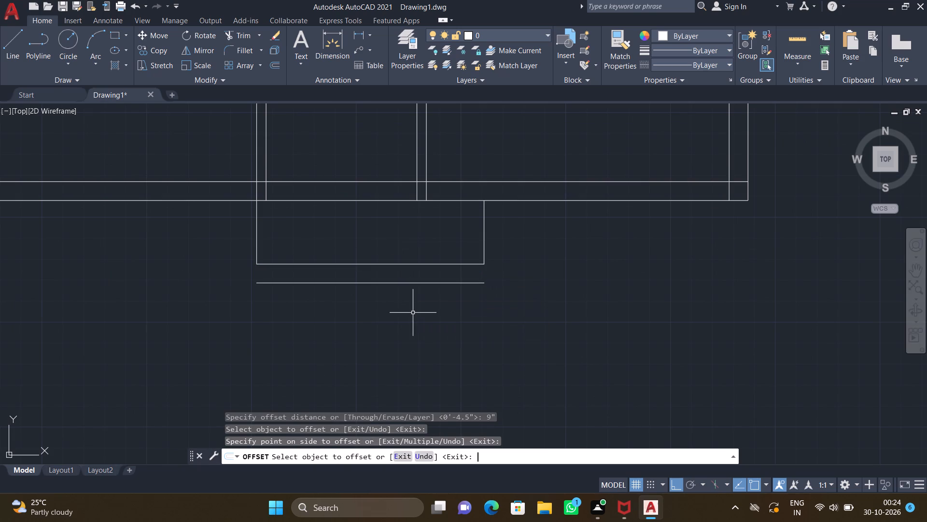
Extend the projection's west and east side lines south to meet the new outer line.
type("EX")
key("Return")
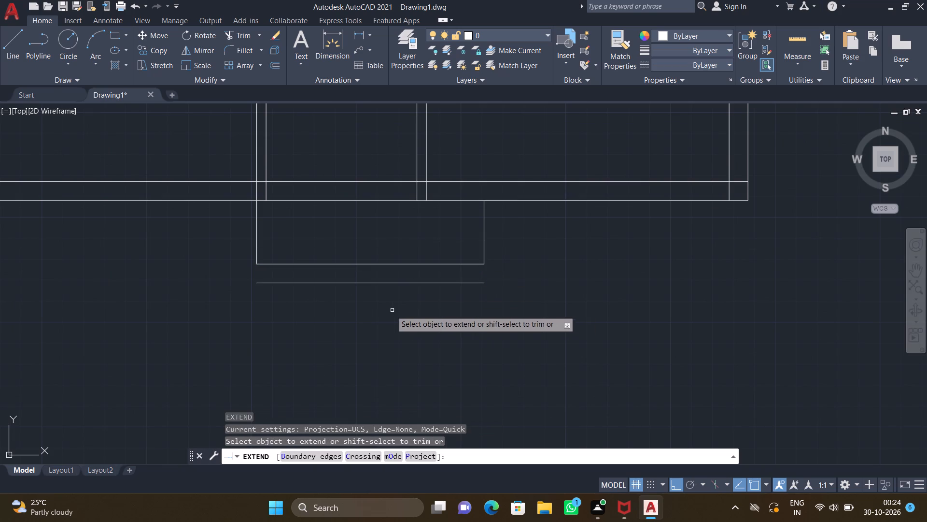
left_click(257, 258)
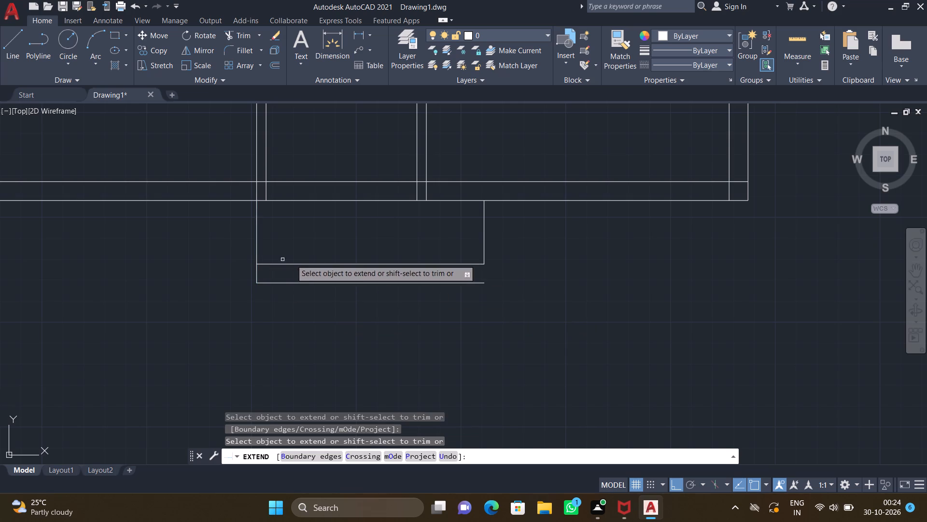
left_click(485, 257)
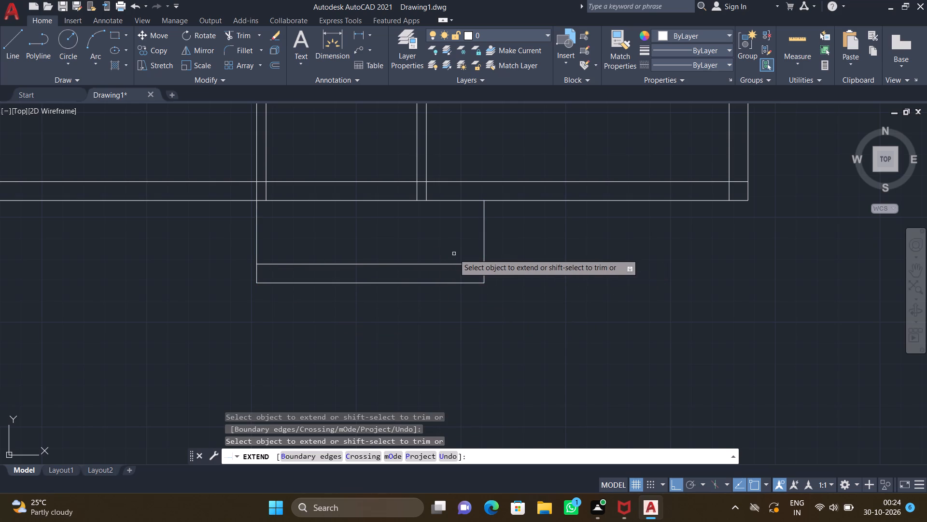
key("Return")
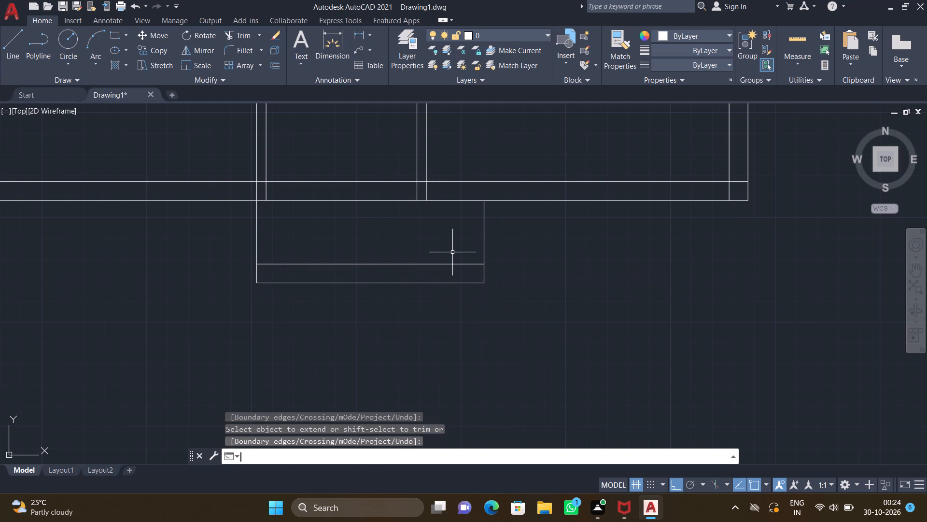
Draw the west side wall's inner line, slightly inside the projection's west line, from the south wall's outer face to the inner south line.
key("l")
key("Return")
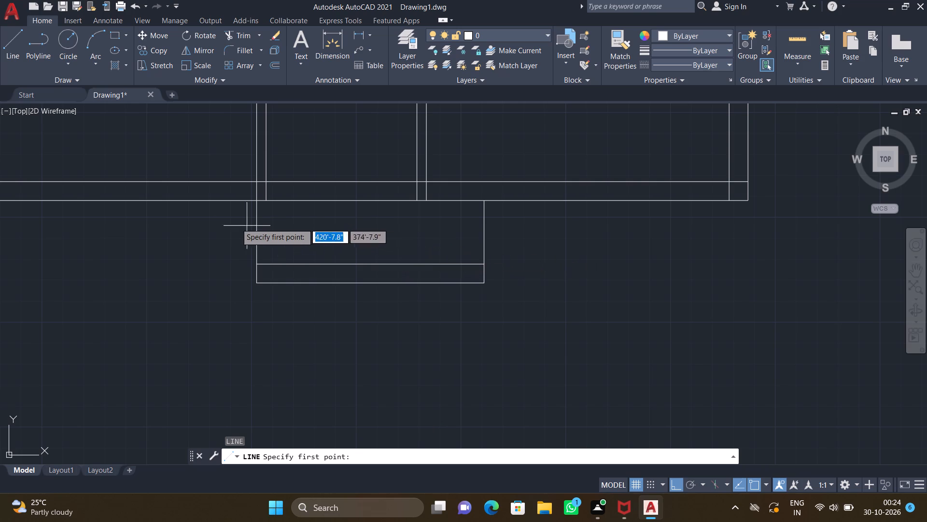
scroll(258, 215, "up", 2)
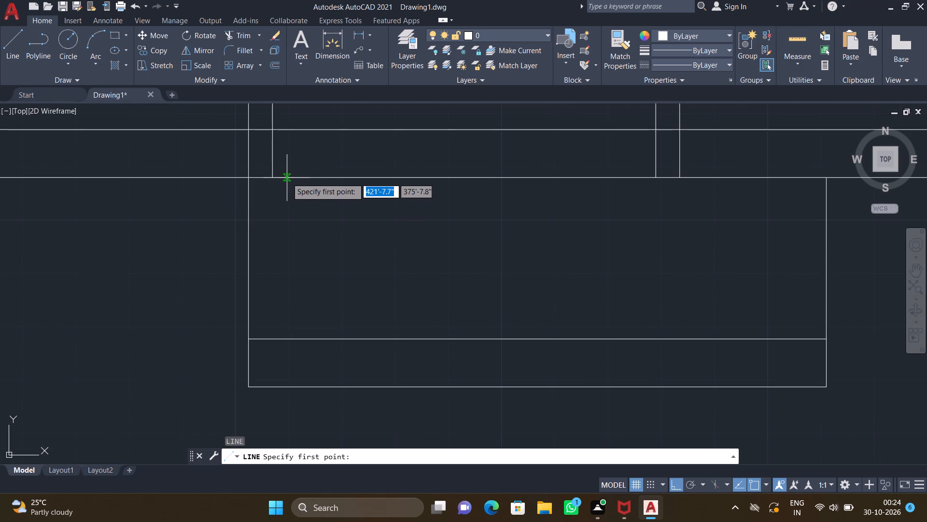
left_click(285, 178)
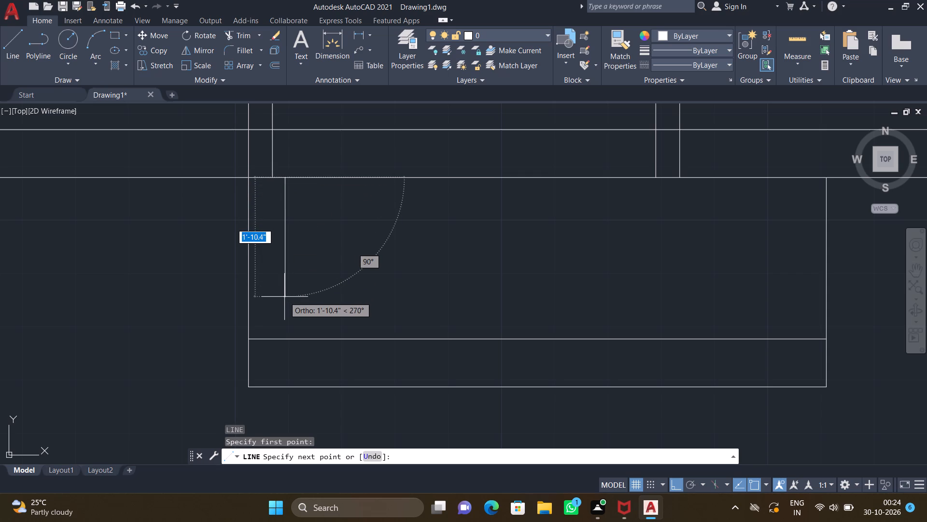
scroll(283, 315, "down", 2)
middle_click_drag(286, 327, 269, 275)
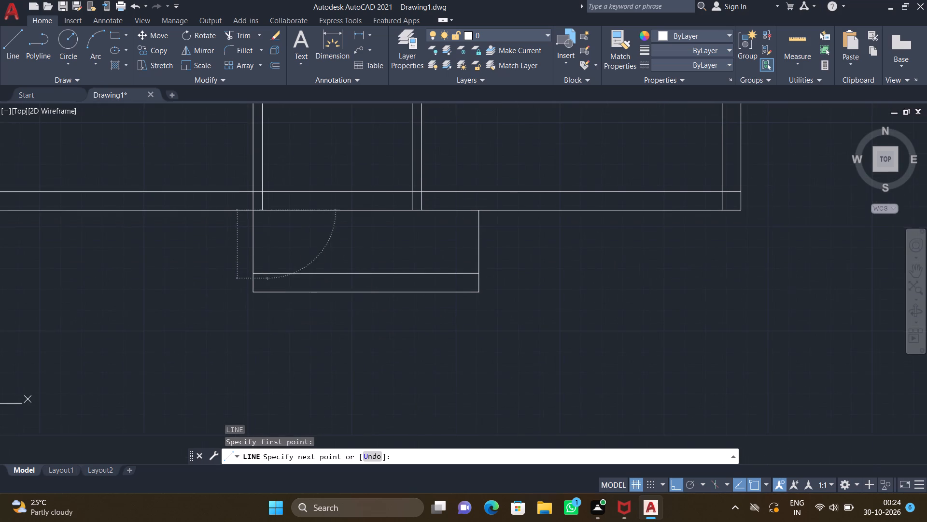
scroll(272, 286, "up", 2)
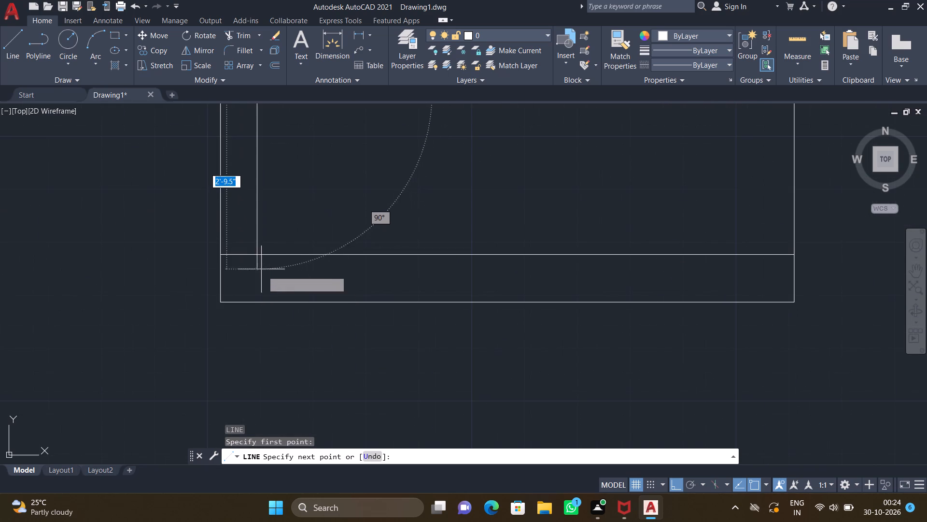
left_click(258, 256)
key("Return")
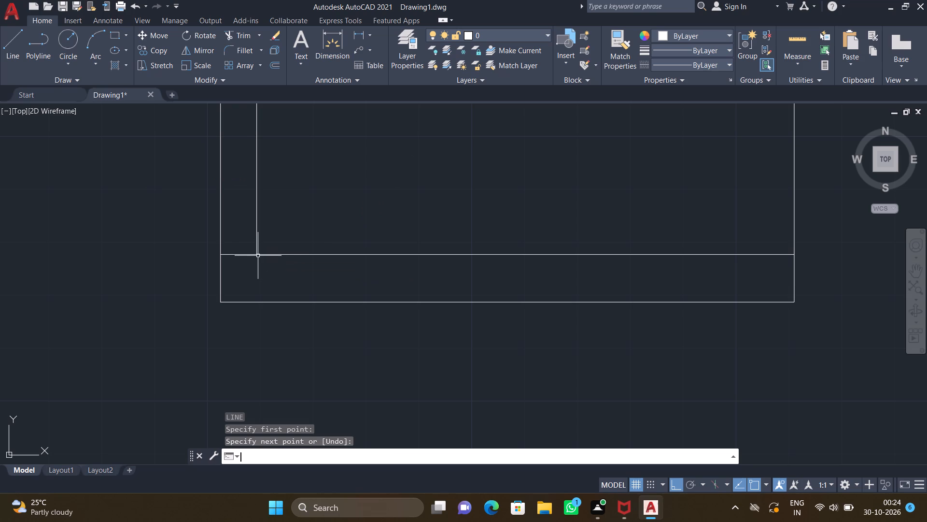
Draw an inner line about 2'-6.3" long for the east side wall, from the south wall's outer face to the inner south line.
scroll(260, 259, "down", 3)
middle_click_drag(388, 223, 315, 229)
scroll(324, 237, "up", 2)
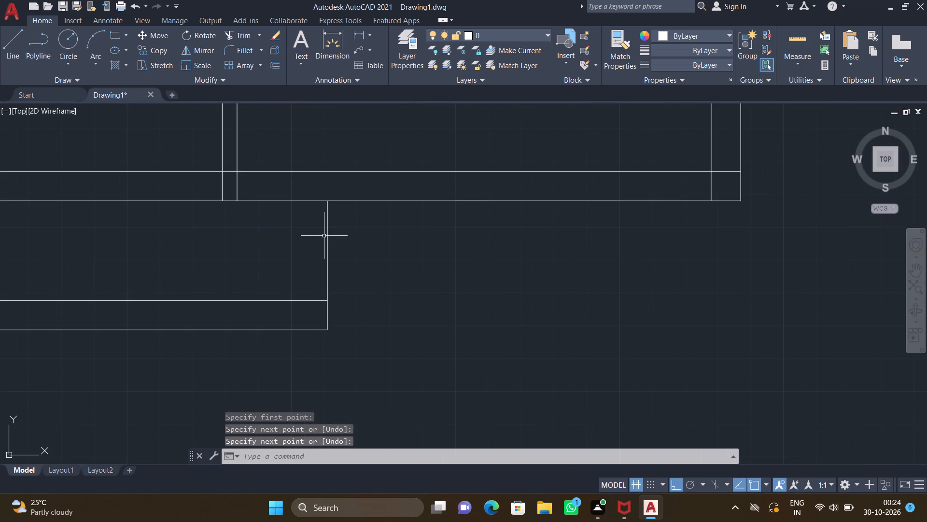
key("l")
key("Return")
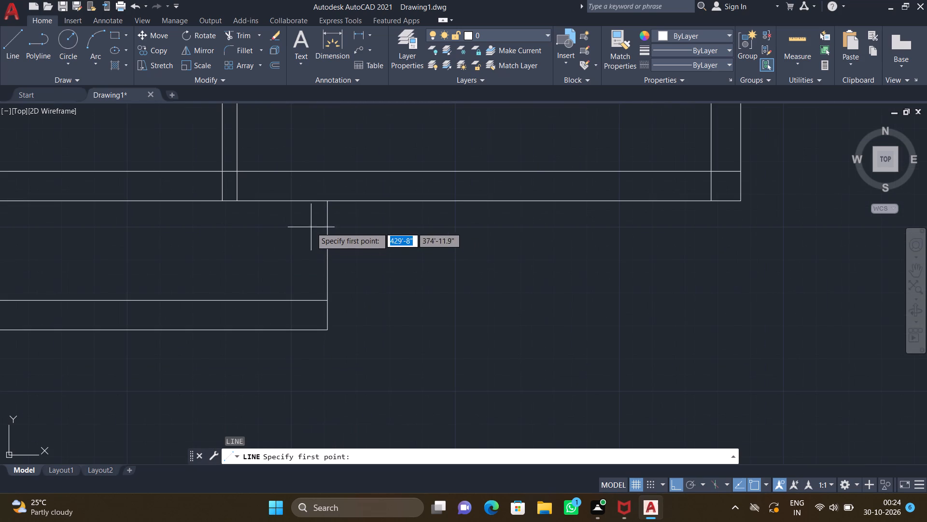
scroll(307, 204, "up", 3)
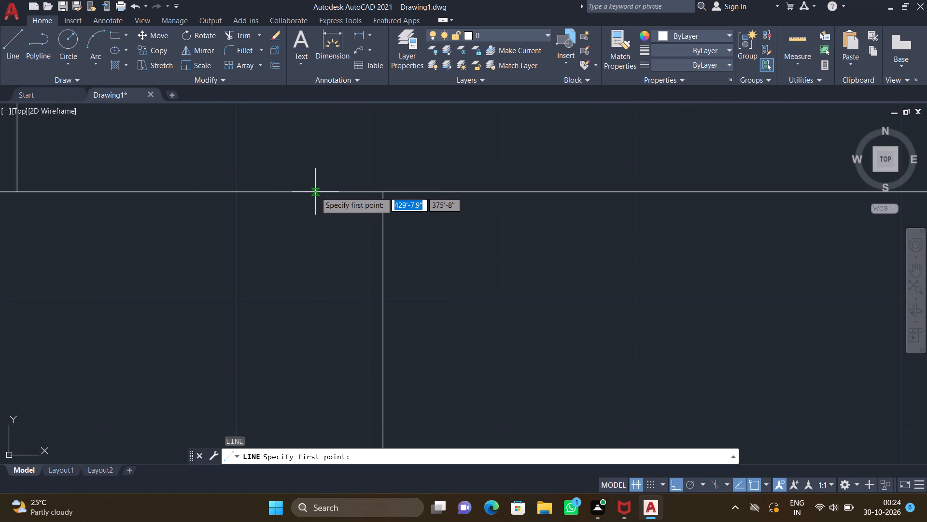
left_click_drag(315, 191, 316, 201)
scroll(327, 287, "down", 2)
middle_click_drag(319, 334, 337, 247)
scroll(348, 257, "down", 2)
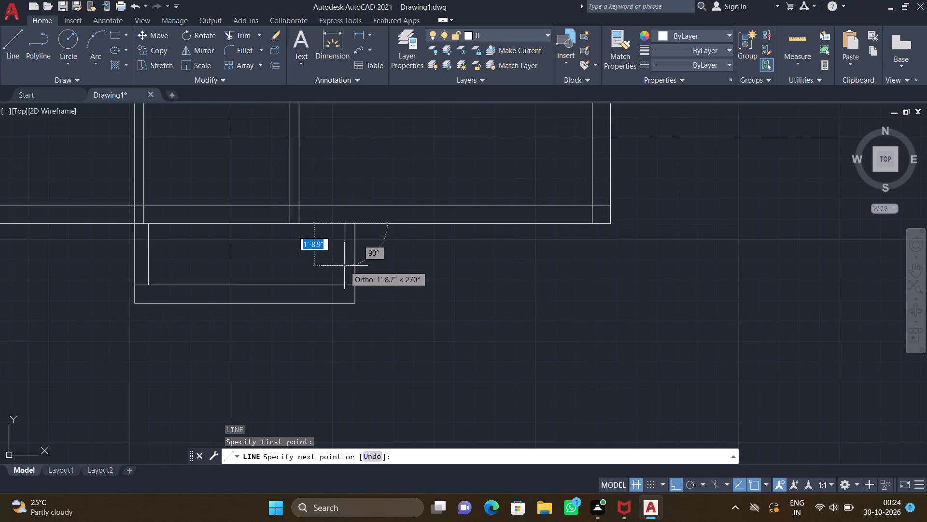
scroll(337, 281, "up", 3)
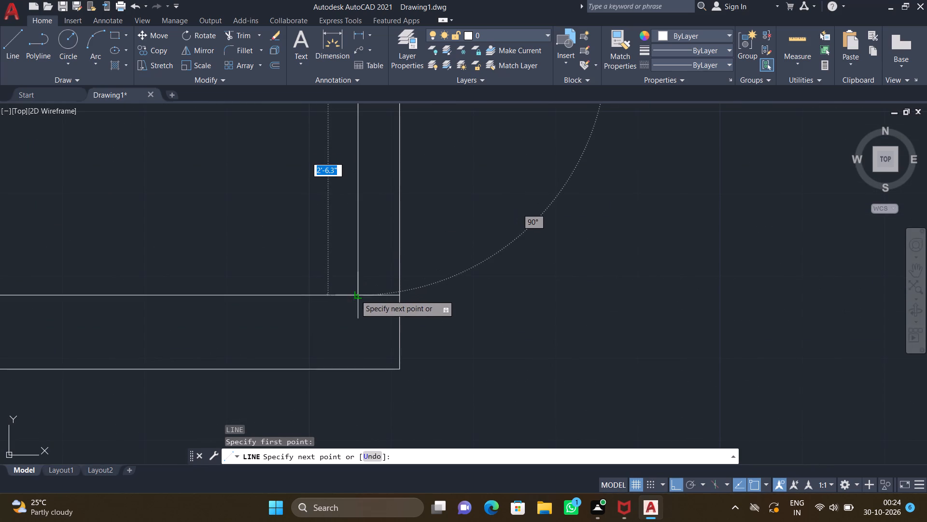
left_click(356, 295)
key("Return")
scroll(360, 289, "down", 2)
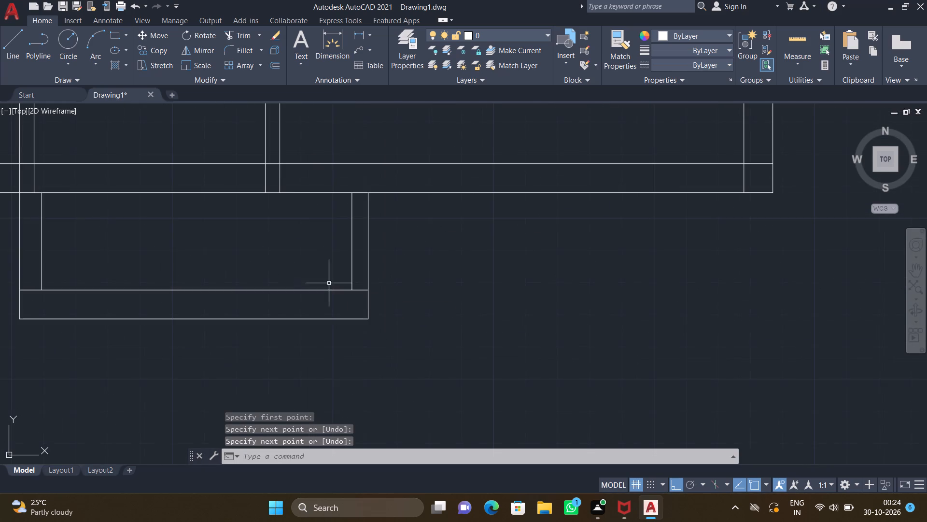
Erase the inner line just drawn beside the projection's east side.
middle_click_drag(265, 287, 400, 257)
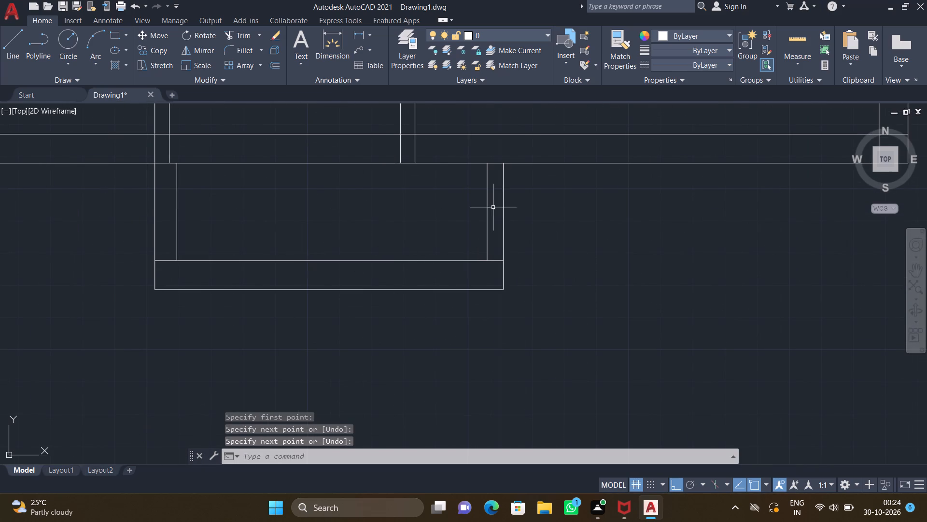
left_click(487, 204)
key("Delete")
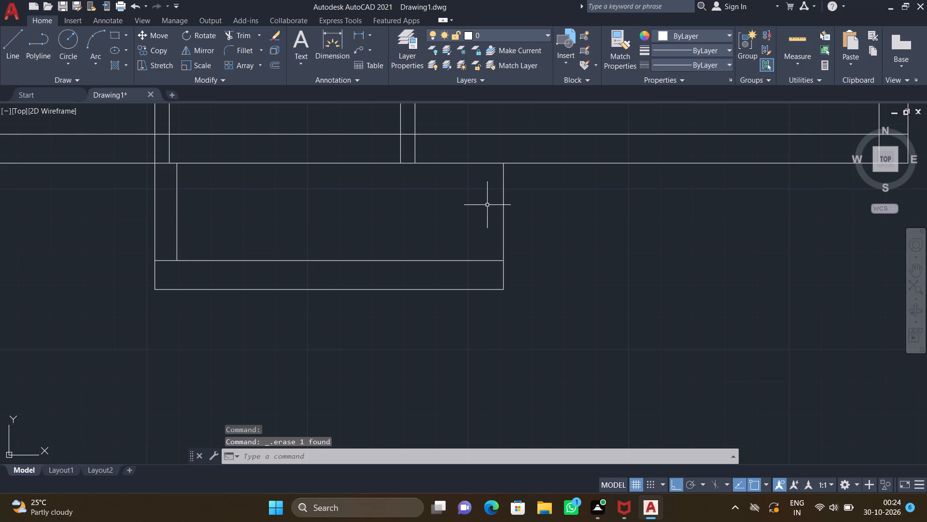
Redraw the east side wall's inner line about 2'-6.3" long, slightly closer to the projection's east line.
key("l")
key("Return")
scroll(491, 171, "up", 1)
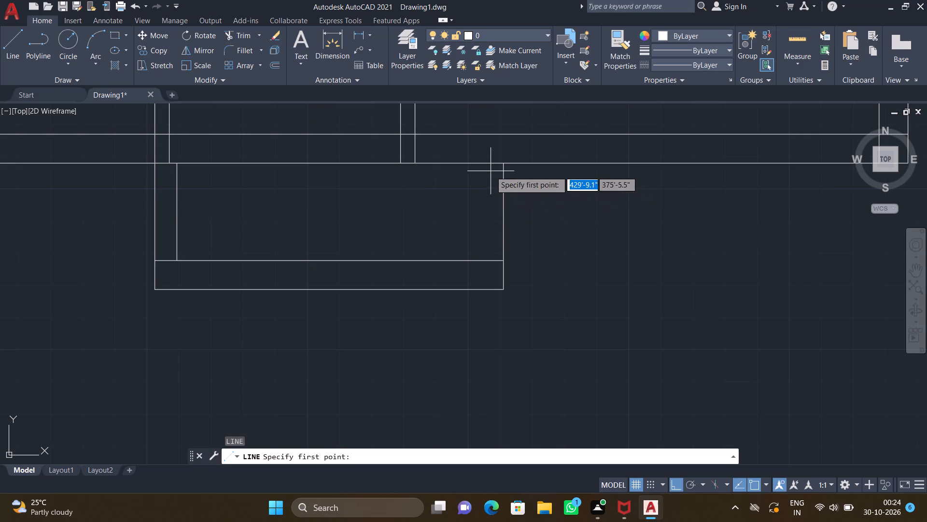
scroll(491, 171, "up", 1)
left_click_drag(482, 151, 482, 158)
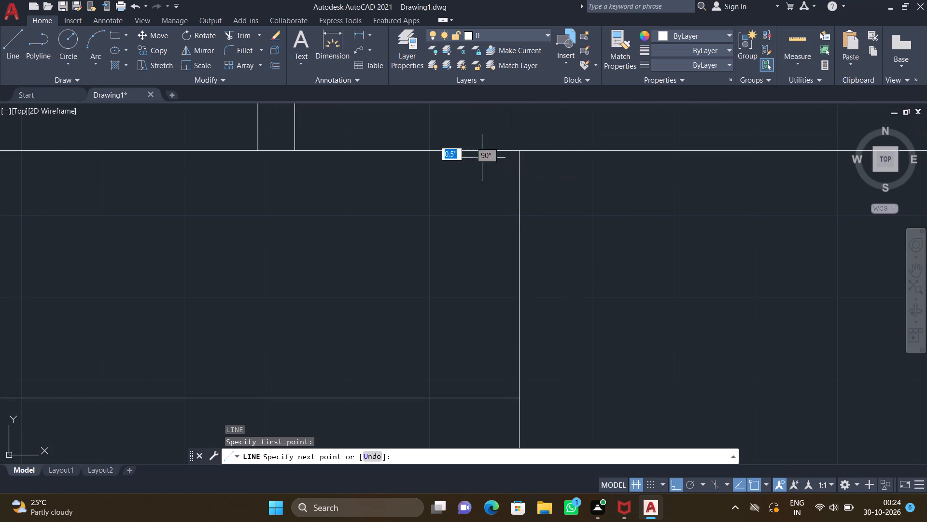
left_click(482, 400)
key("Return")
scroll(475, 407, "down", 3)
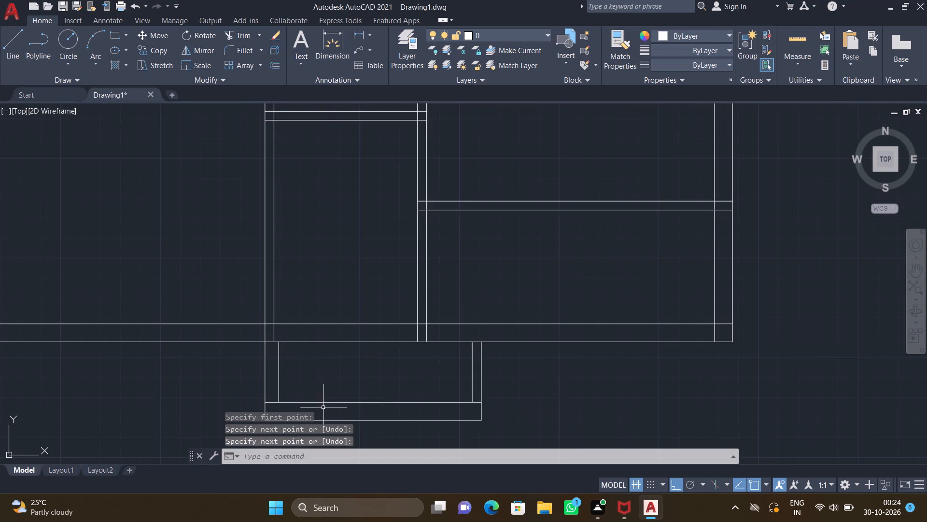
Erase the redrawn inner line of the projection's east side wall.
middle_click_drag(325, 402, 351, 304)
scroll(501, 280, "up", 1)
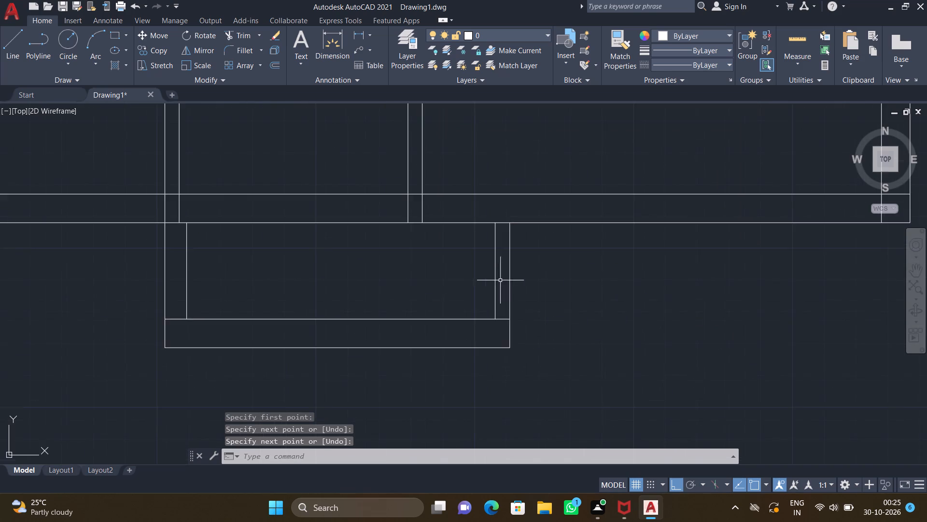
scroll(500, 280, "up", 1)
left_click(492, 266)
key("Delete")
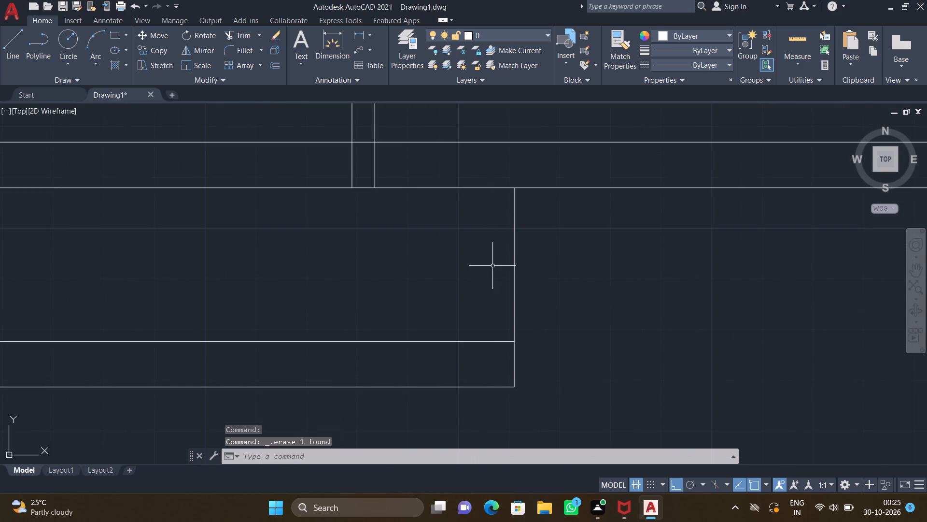
Draw the east side wall's inner line farther inside, matching the west wall's thickness, from the south wall's outer face to the inner south line.
key("l")
key("Return")
scroll(479, 187, "up", 1)
left_click_drag(480, 188, 481, 196)
middle_click_drag(487, 339, 475, 307)
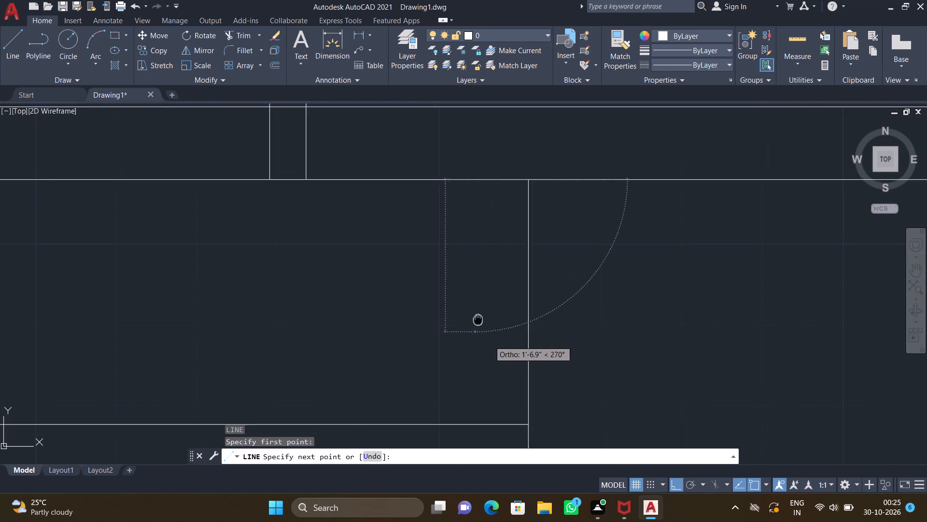
middle_click_drag(475, 307, 469, 282)
scroll(470, 284, "down", 1)
left_click(468, 346)
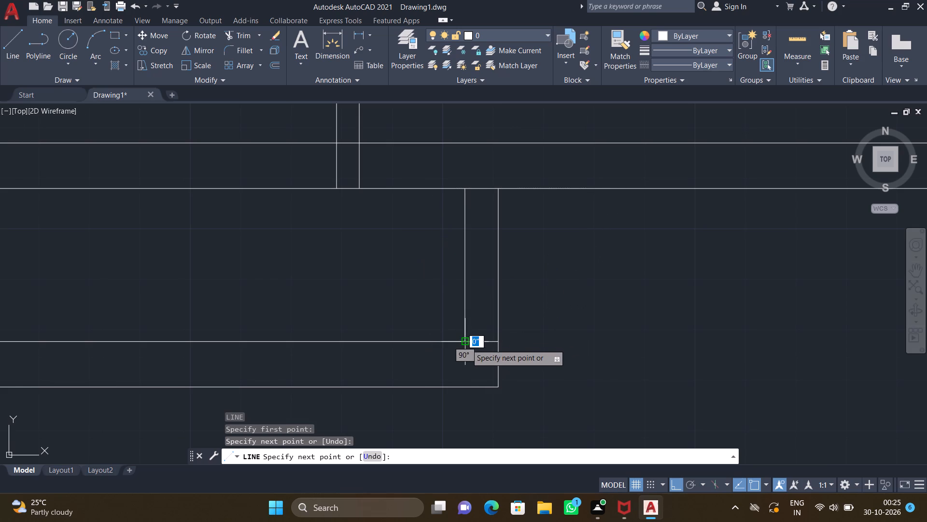
key("Return")
scroll(242, 375, "down", 2)
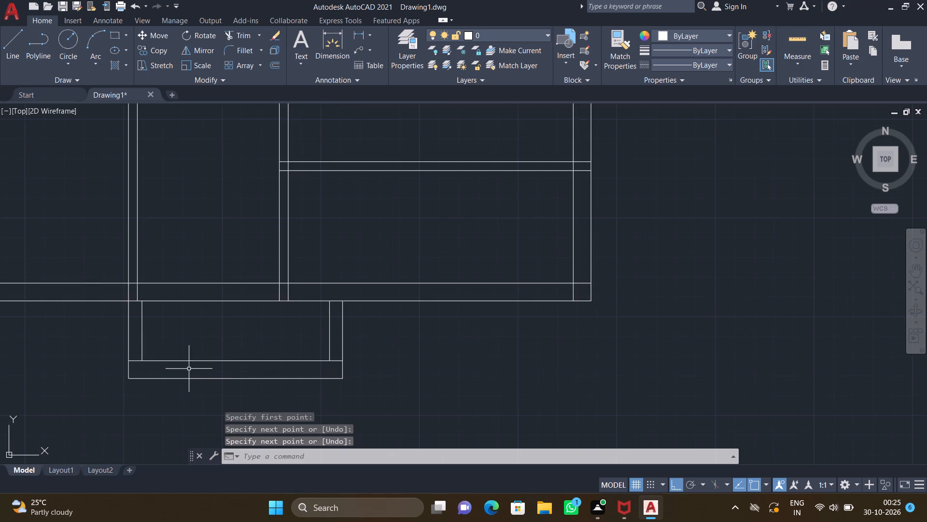
Draw a stepped line inside the south projection from its inner south line north, east, and about 1'-0.8" north to the main wall's outer face.
middle_click_drag(196, 354, 274, 301)
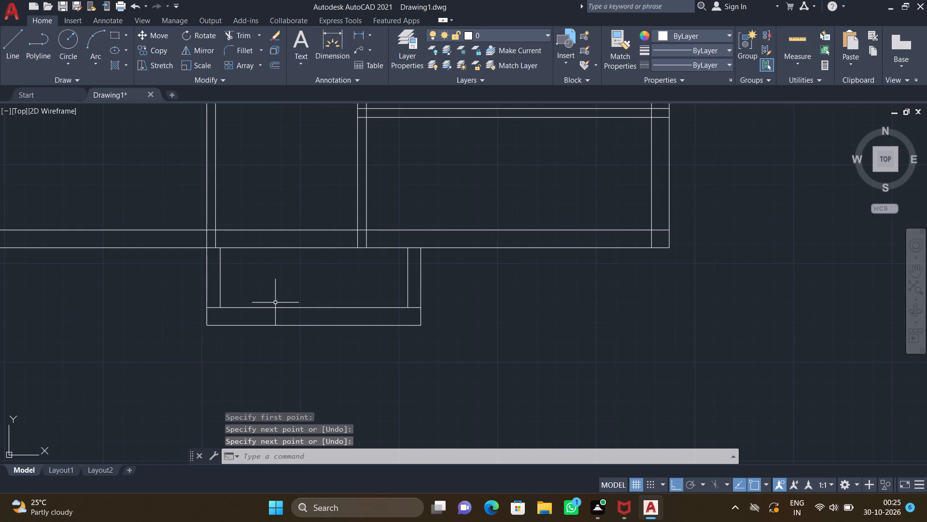
key("l")
key("Return")
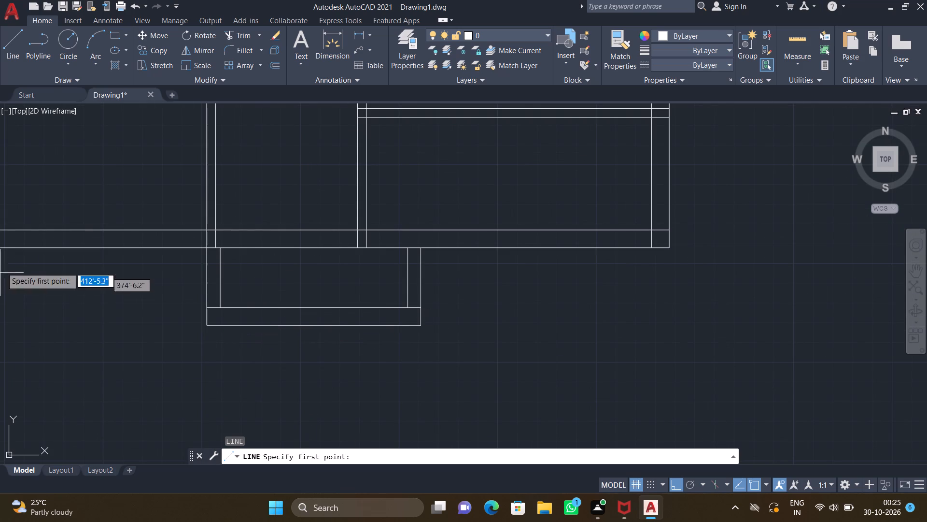
scroll(331, 314, "up", 2)
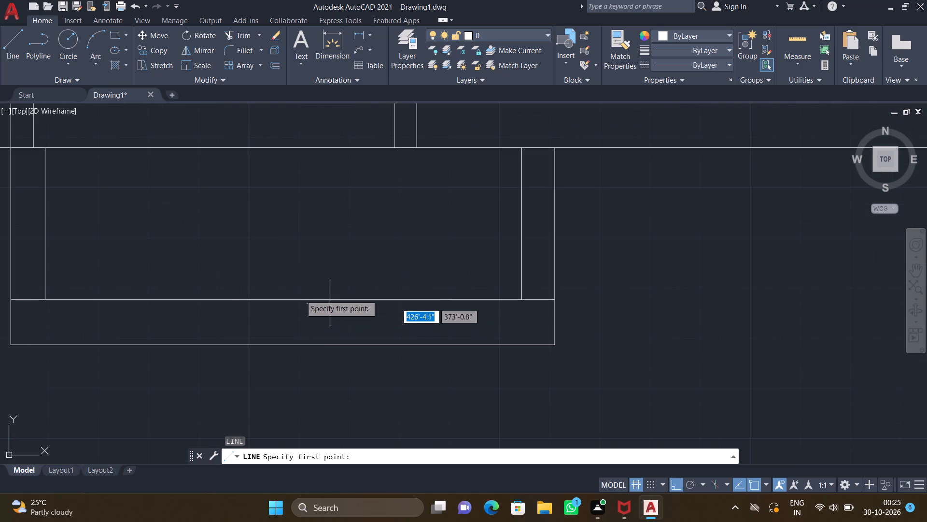
left_click(125, 299)
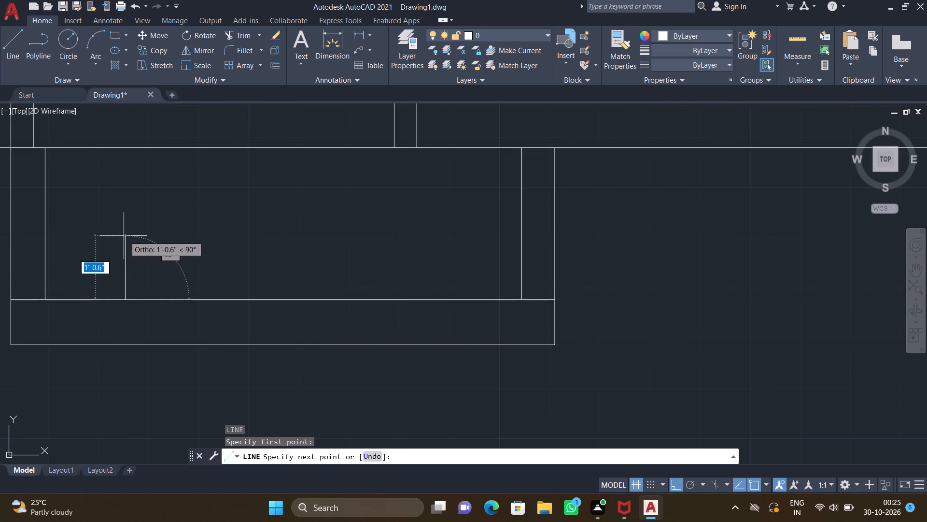
left_click(123, 212)
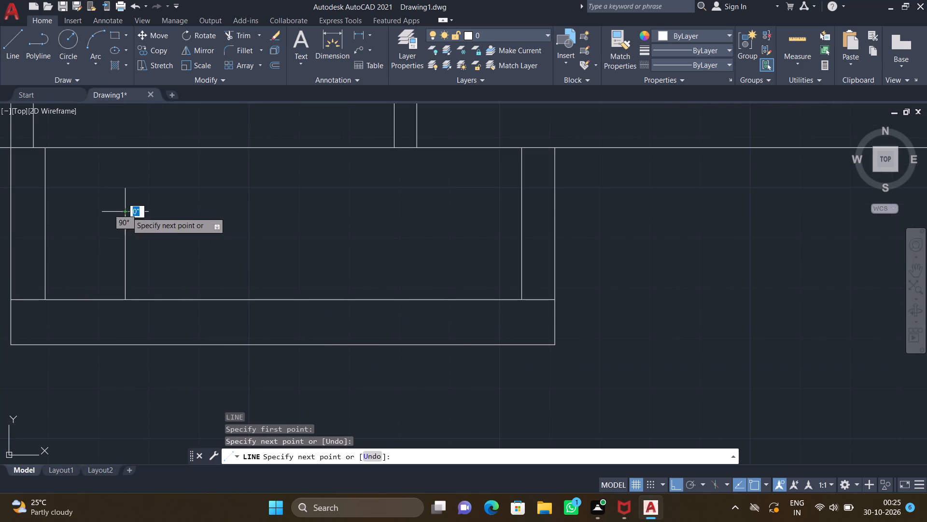
middle_click_drag(213, 209, 291, 201)
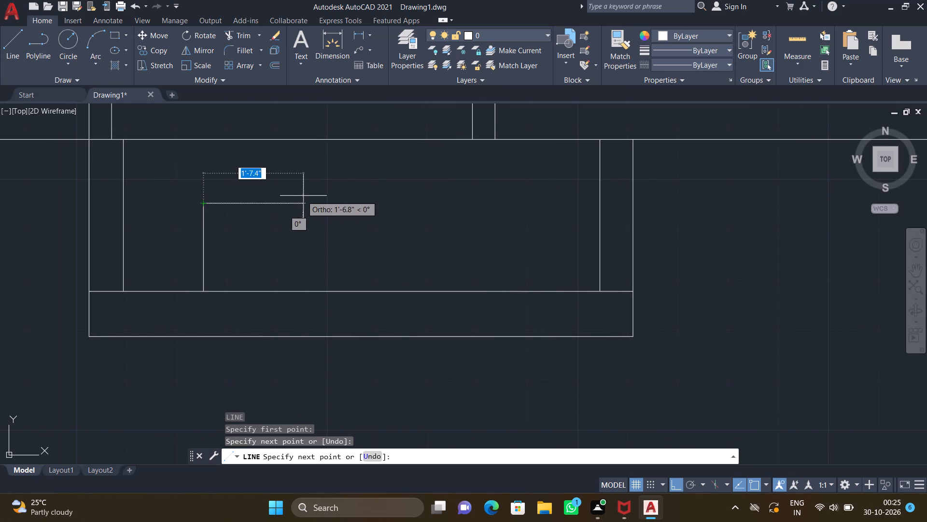
left_click(309, 200)
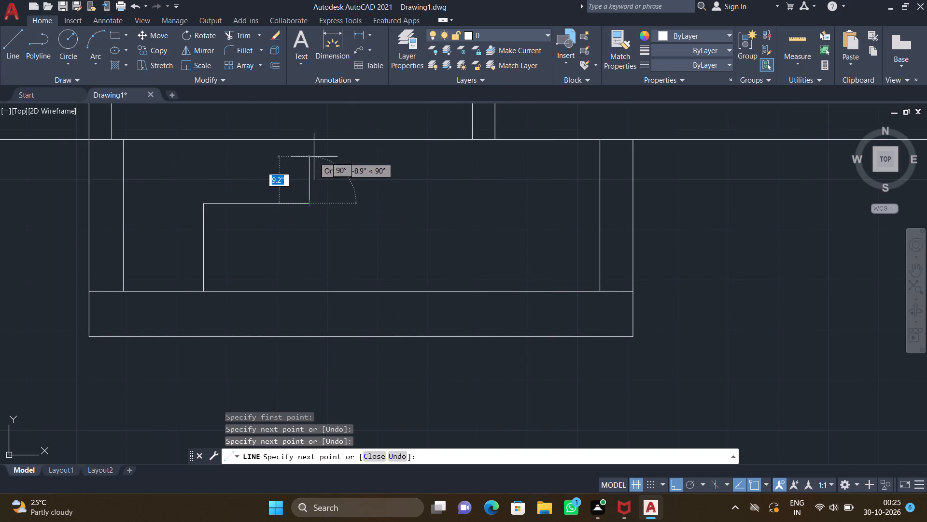
scroll(316, 148, "up", 2)
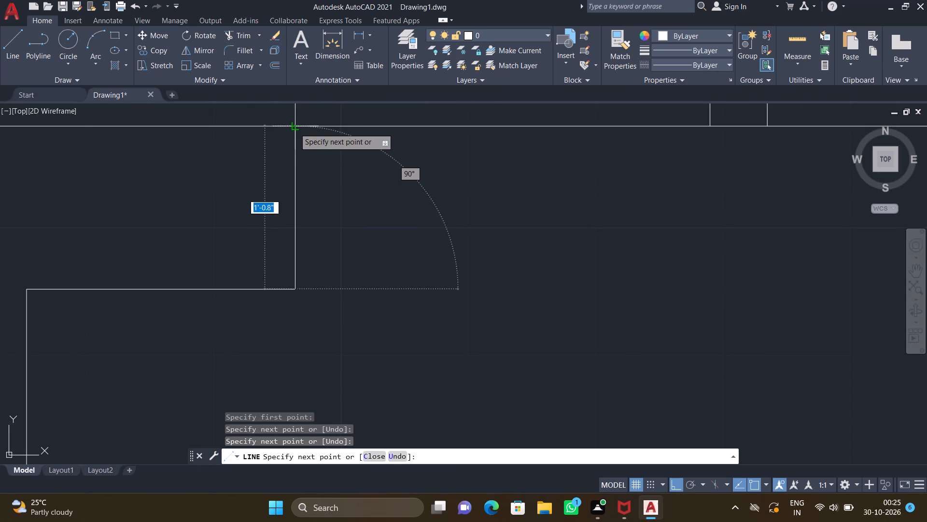
left_click(295, 128)
key("Return")
Draw a 2'-6" line continuing the partition's east face south from the main wall's outer face to the projection's inner south line.
scroll(320, 101, "down", 4)
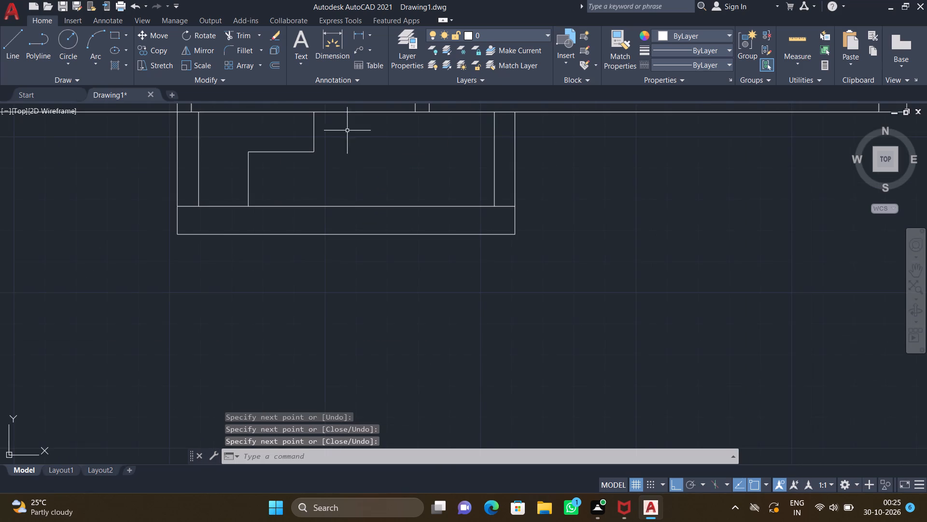
middle_click_drag(364, 158, 304, 221)
key("l")
key("Return")
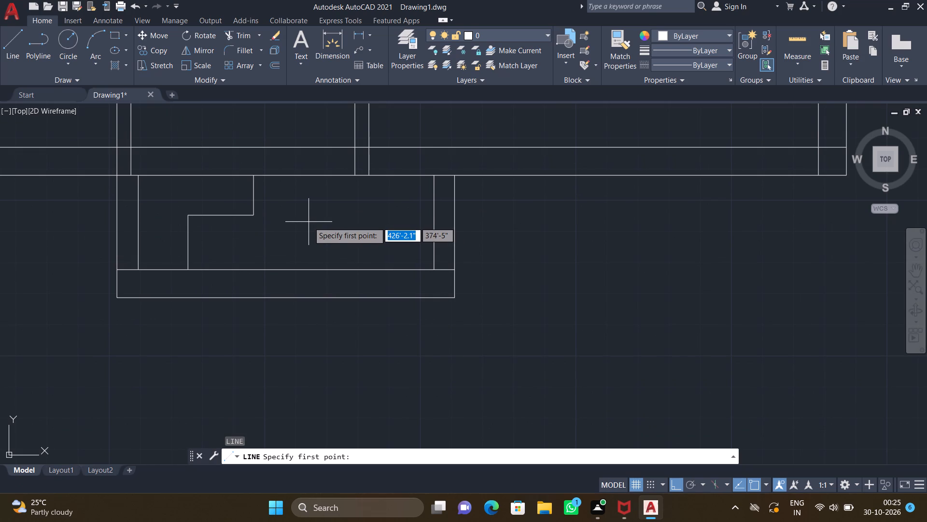
scroll(360, 178, "up", 1)
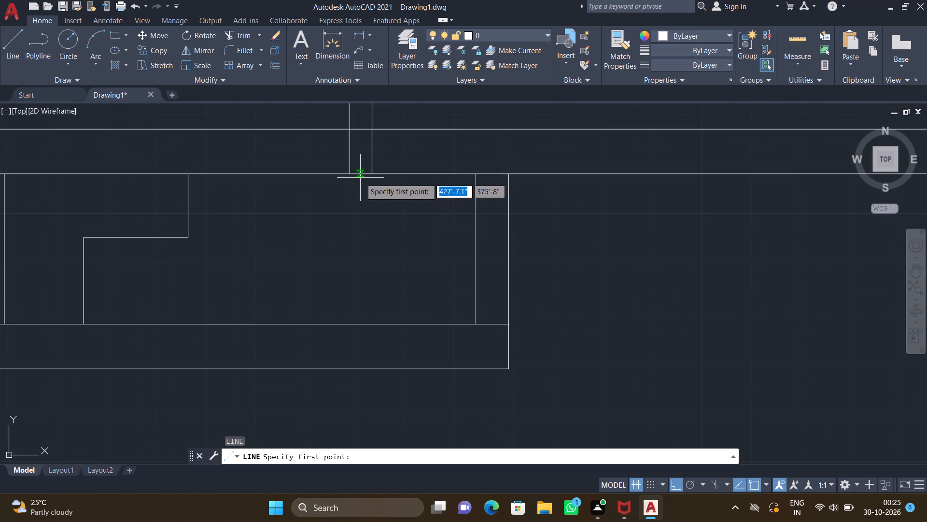
left_click_drag(369, 174, 370, 188)
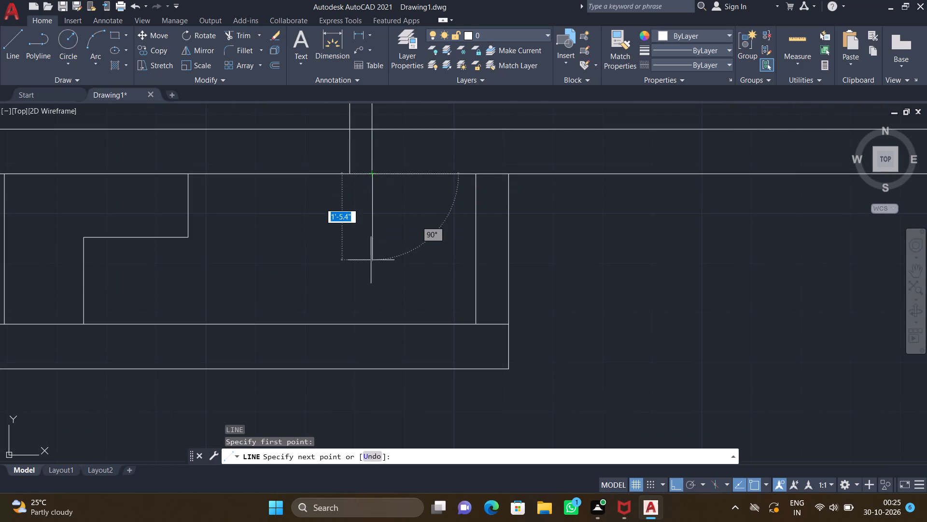
scroll(375, 315, "up", 2)
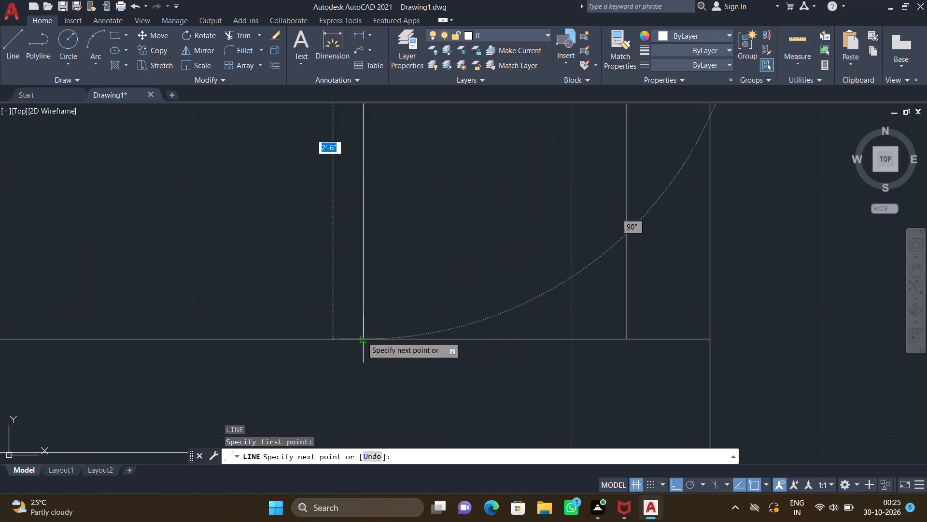
left_click(362, 338)
key("Return")
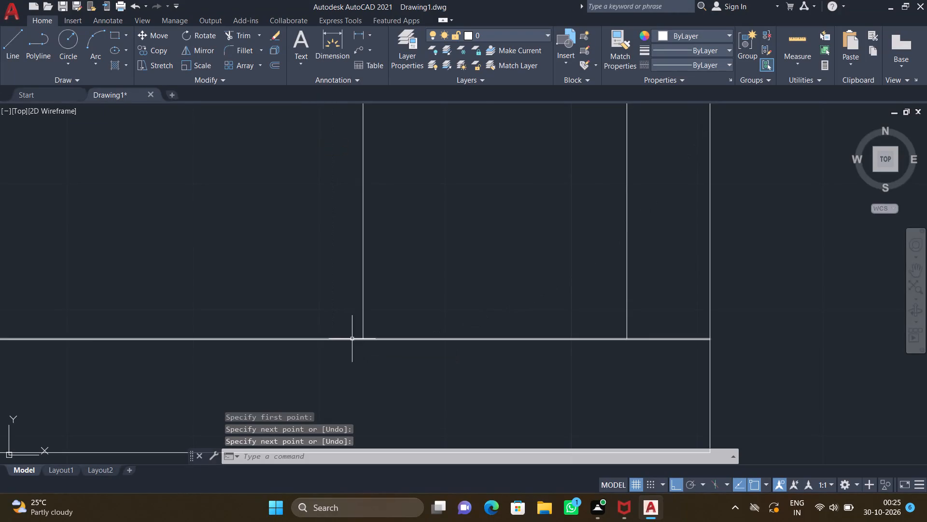
Draw an L-shaped line in the west projecting room's northeast corner, about 1'-10.8" south from the north wall and 1'-10.8" east to the east wall.
scroll(343, 339, "down", 2)
middle_click_drag(260, 319, 313, 295)
scroll(313, 296, "down", 3)
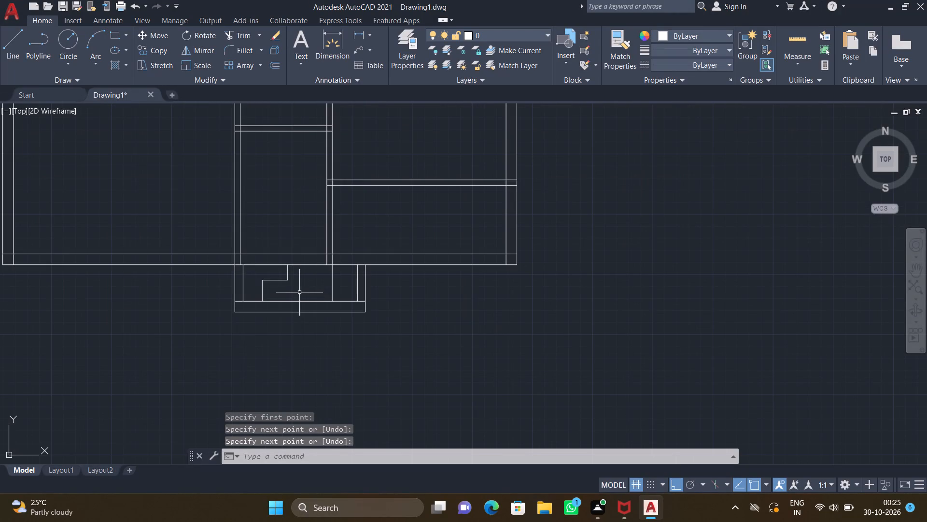
scroll(268, 280, "down", 2)
middle_click_drag(253, 243, 258, 283)
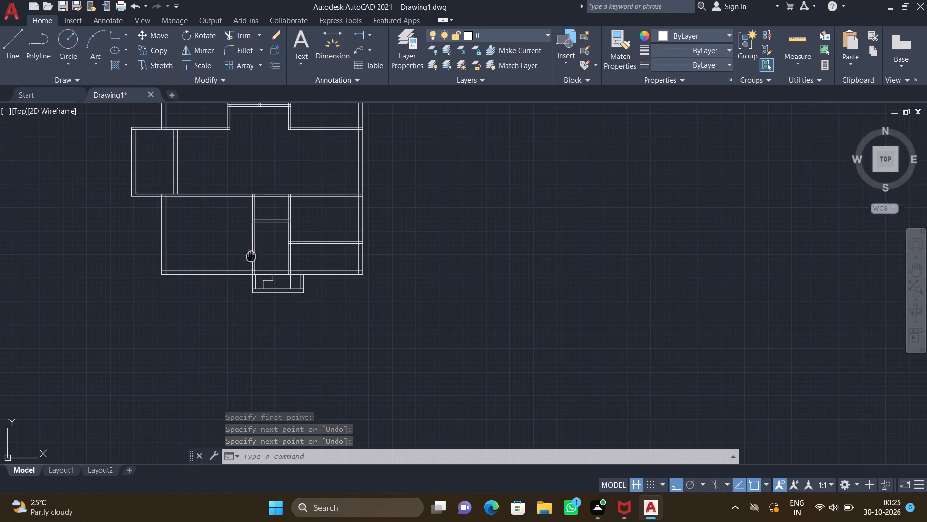
middle_click_drag(258, 283, 273, 317)
middle_click_drag(246, 210, 326, 269)
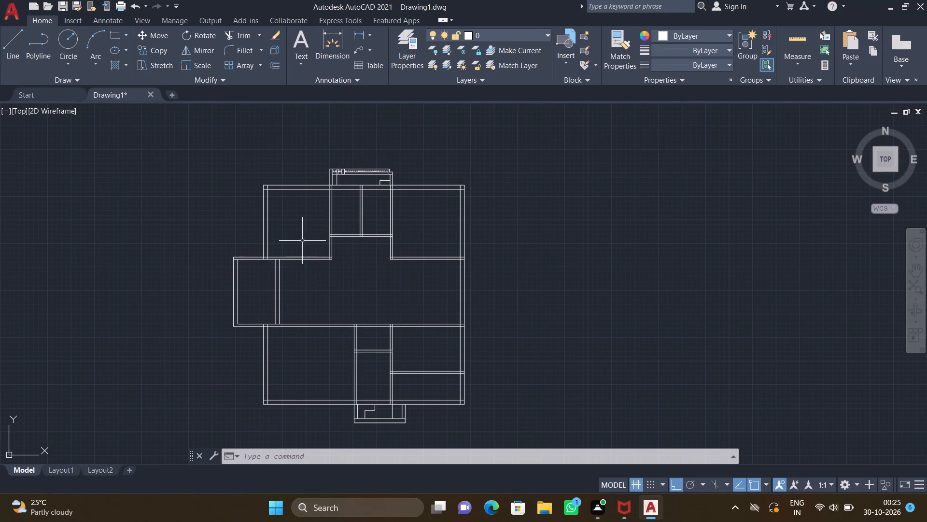
scroll(261, 255, "up", 2)
key("l")
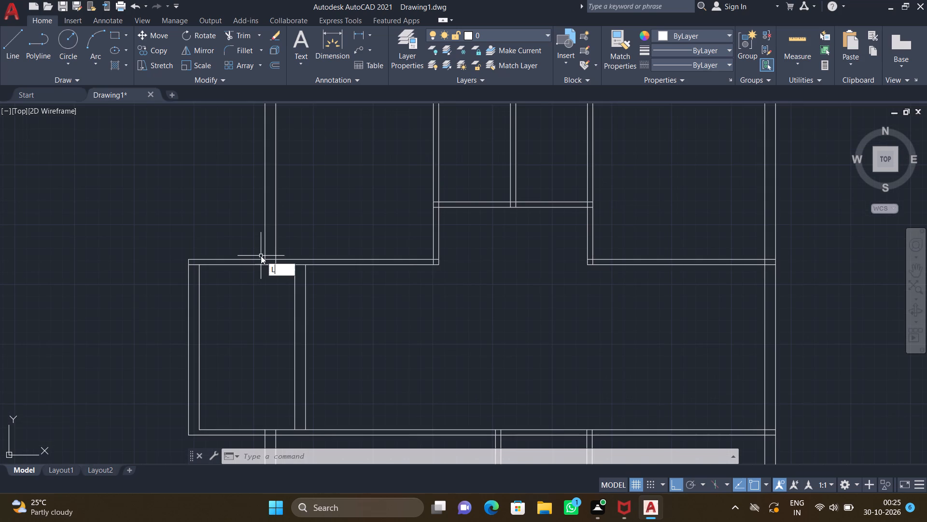
key("Return")
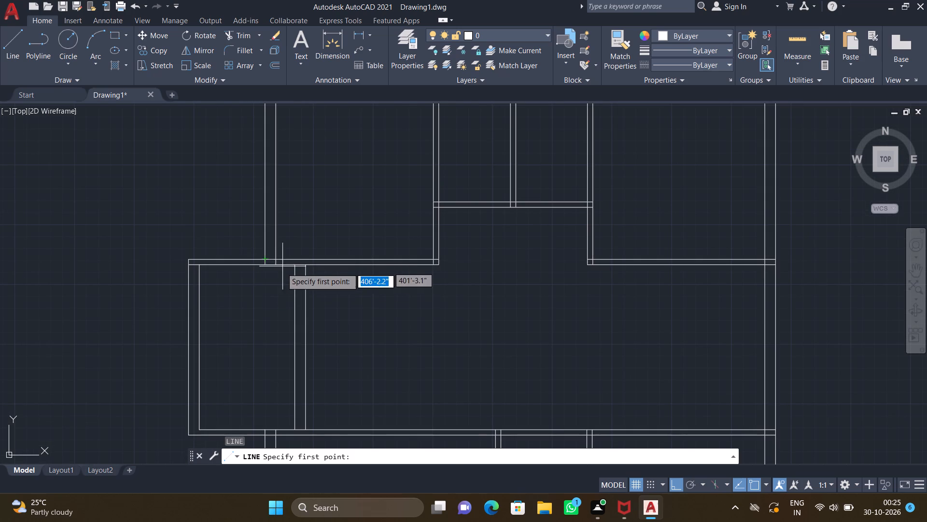
middle_click_drag(272, 281, 292, 236)
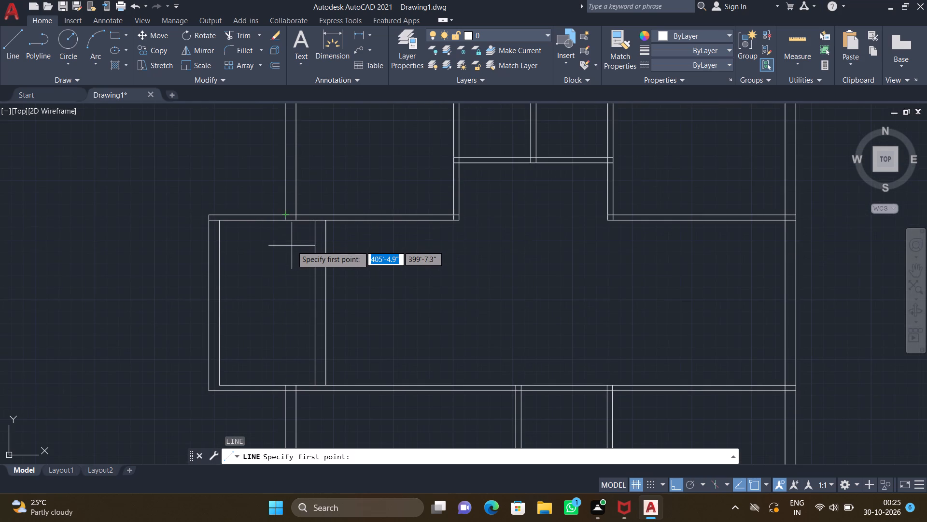
scroll(293, 240, "up", 3)
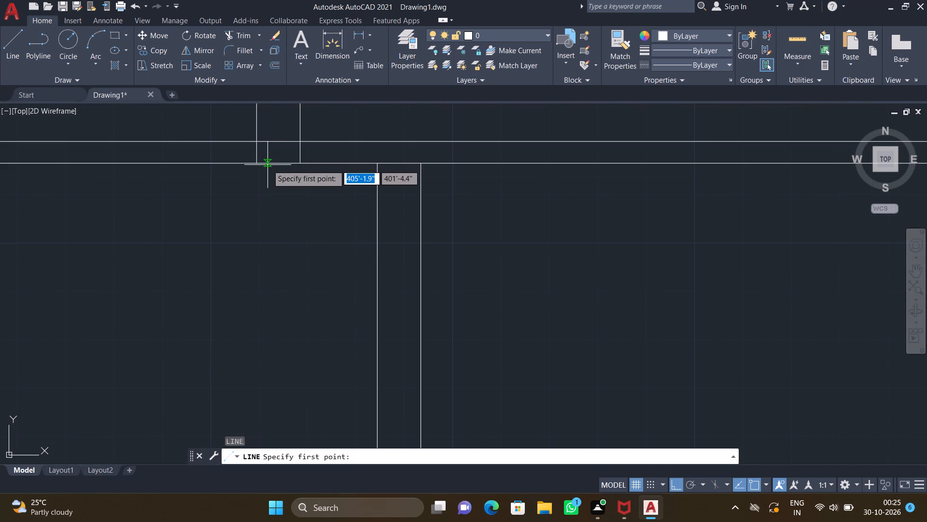
left_click(267, 164)
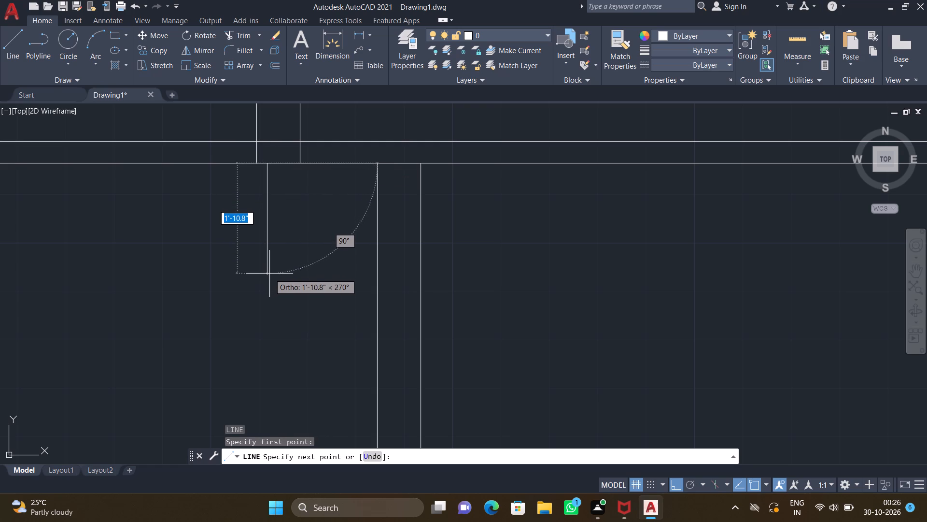
left_click(269, 274)
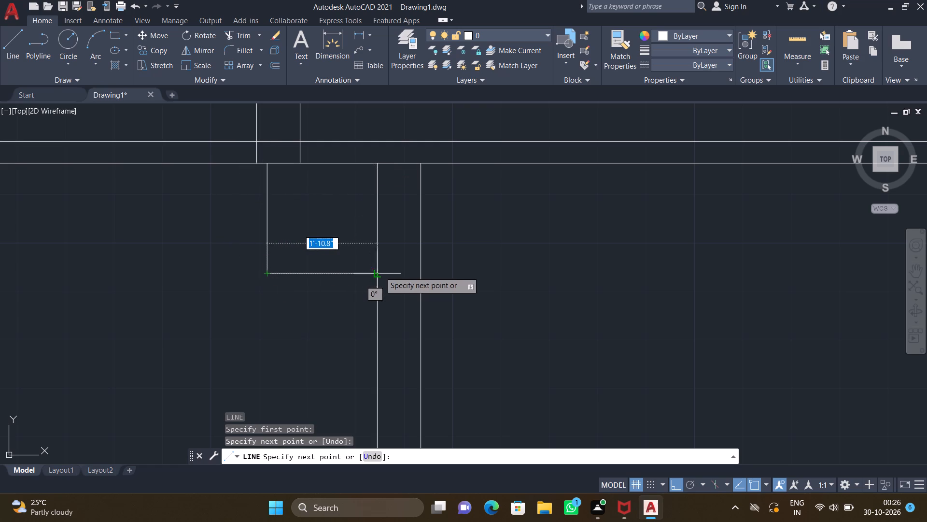
left_click(380, 272)
key("Return")
Draw a second L-shaped line inside the corner enclosure, about 1'-8.4" south from the north wall, continuing east to the east wall.
key("l")
key("Return")
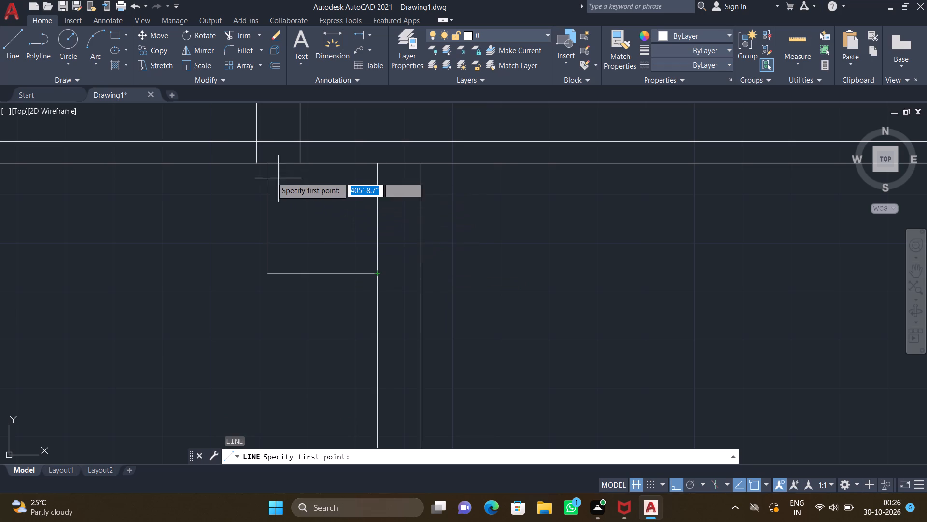
scroll(269, 165, "up", 3)
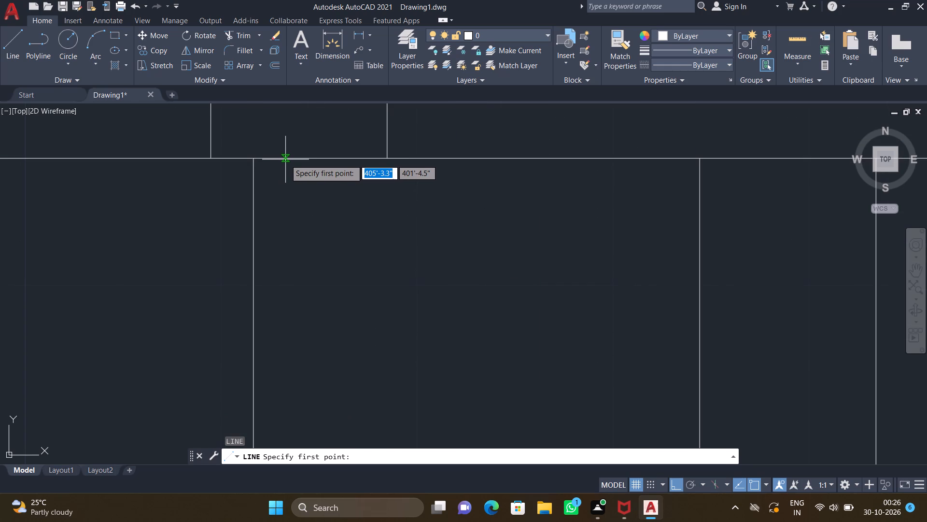
left_click_drag(285, 159, 286, 168)
middle_click_drag(281, 341, 265, 244)
scroll(265, 244, "down", 2)
middle_click_drag(275, 327, 266, 292)
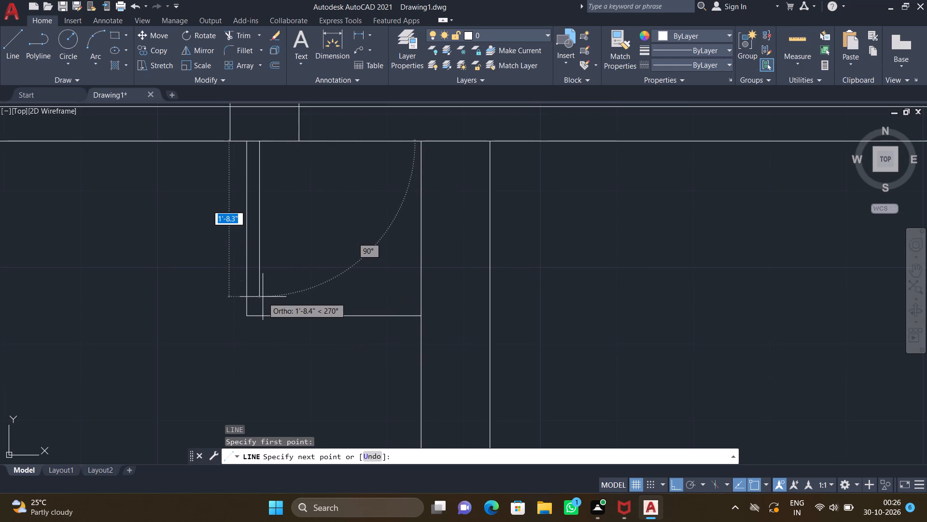
scroll(263, 297, "up", 3)
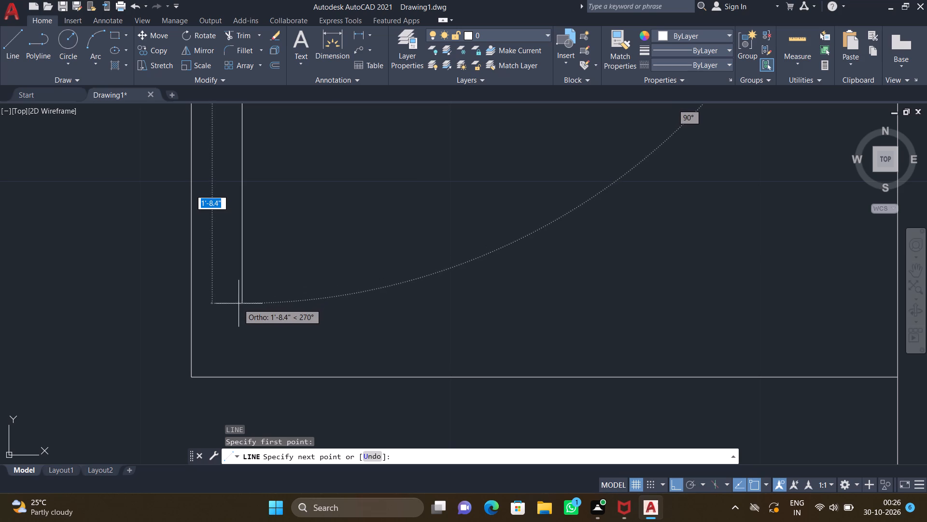
left_click(241, 301)
middle_click_drag(467, 294, 314, 289)
scroll(336, 298, "down", 1)
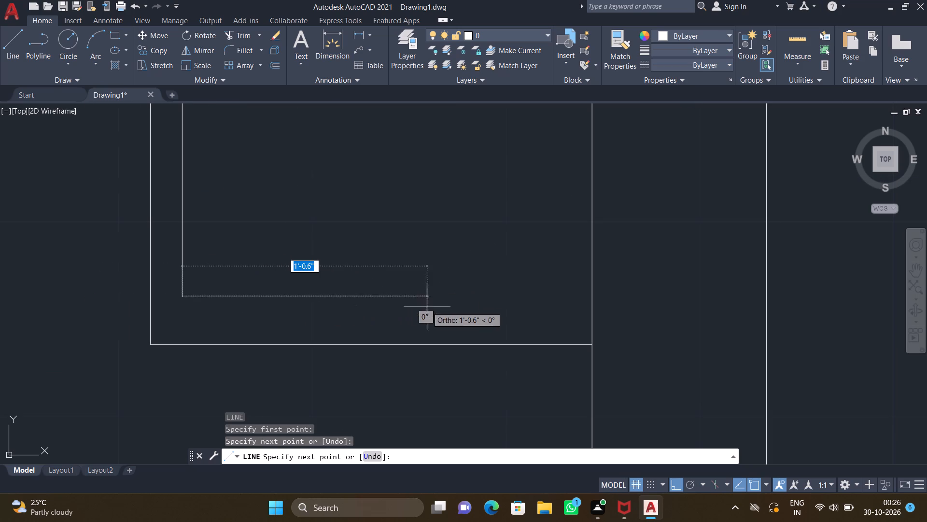
left_click(593, 295)
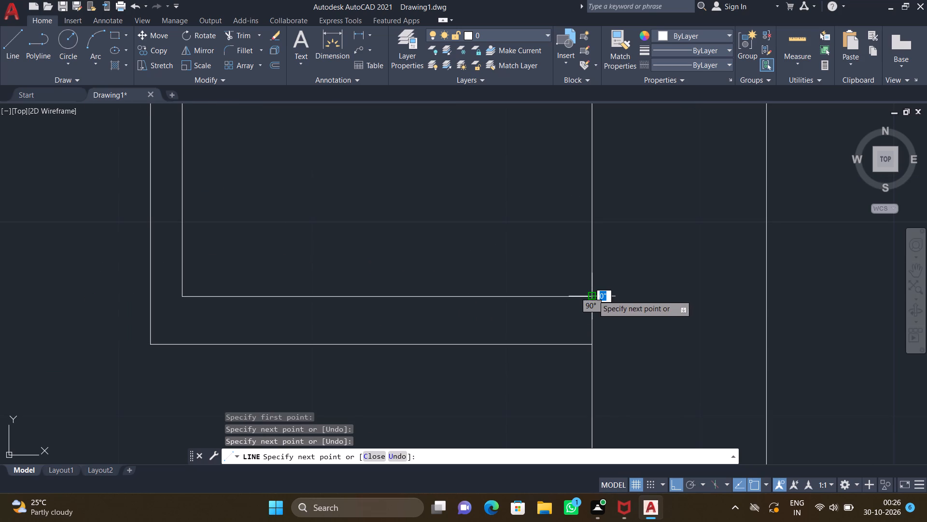
key("Return")
Draw an L-shaped line in the northwest room's southwest corner, about 6'-3.9" east from the west wall, continuing south to the south wall.
scroll(566, 294, "down", 4)
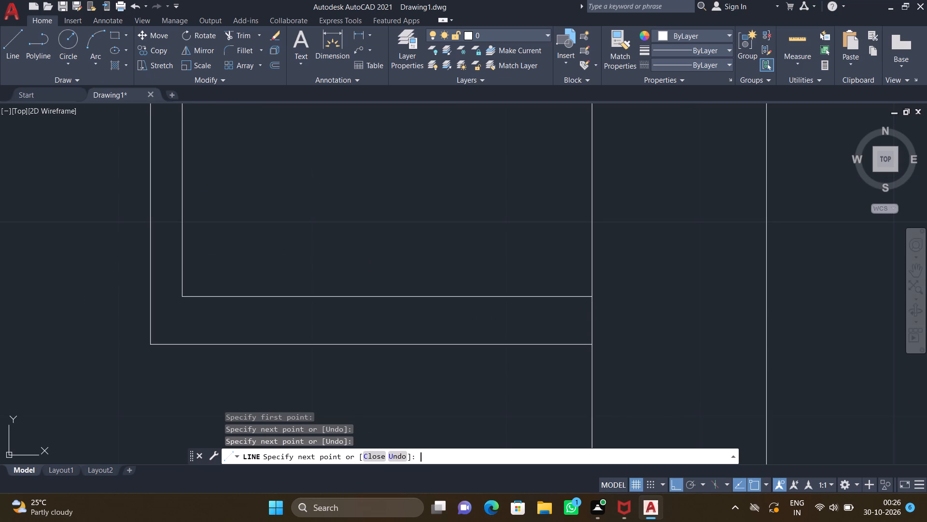
scroll(161, 314, "down", 4)
scroll(0, 269, "down", 2)
middle_click_drag(170, 255, 215, 279)
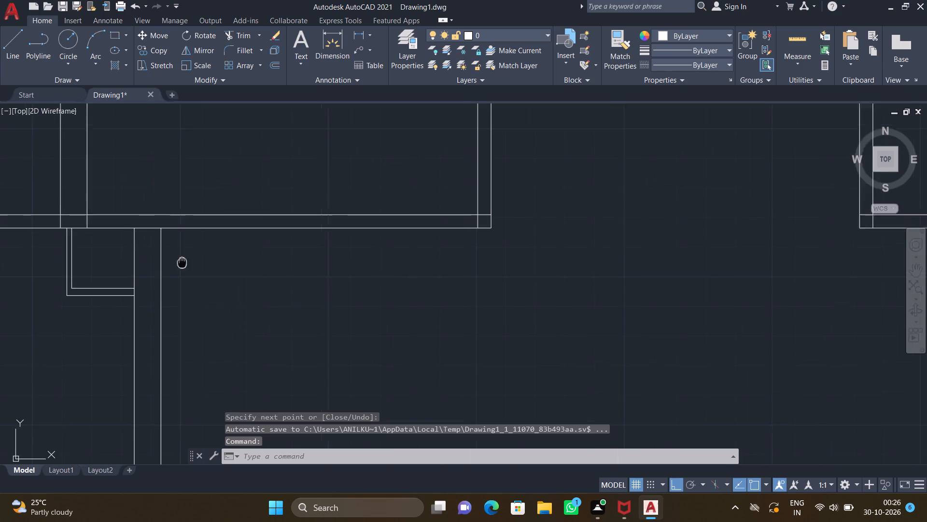
middle_click_drag(215, 279, 331, 342)
scroll(331, 336, "down", 3)
middle_click_drag(333, 259, 250, 243)
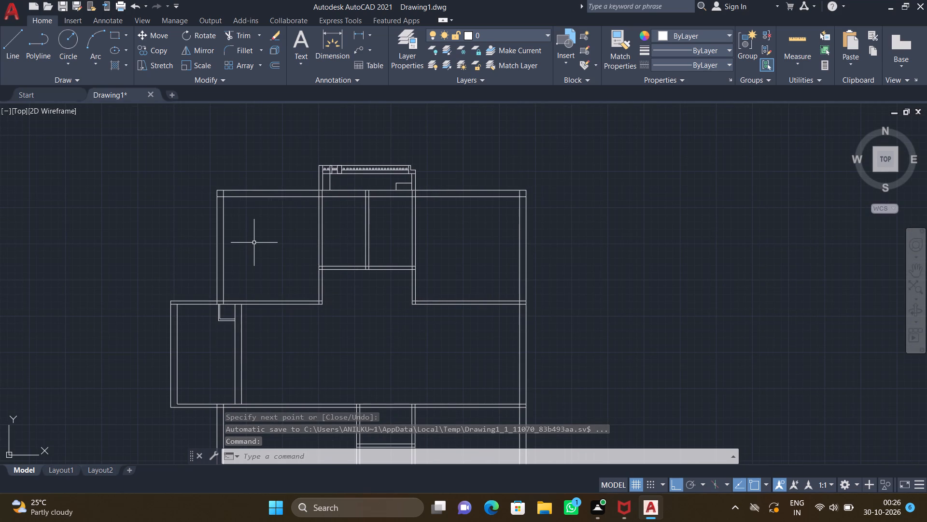
key("l")
key("Return")
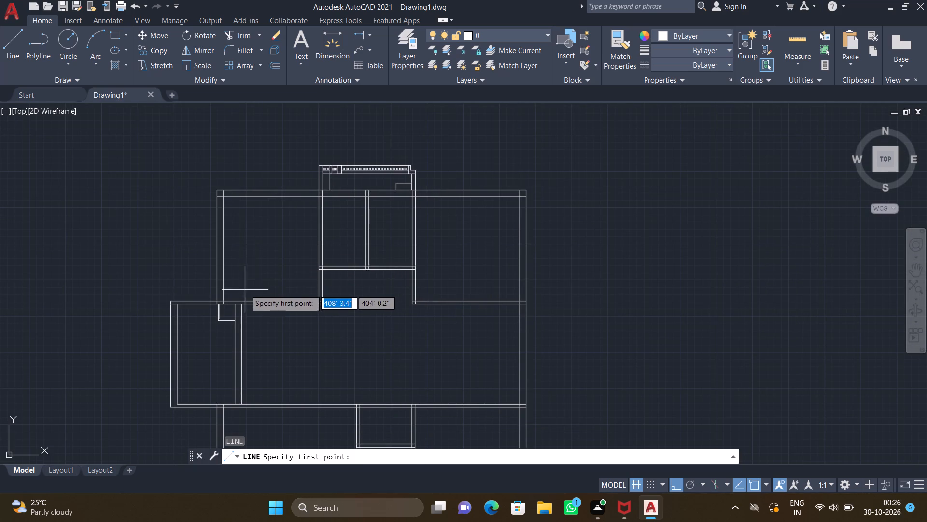
scroll(243, 291, "up", 3)
middle_click_drag(232, 280, 208, 195)
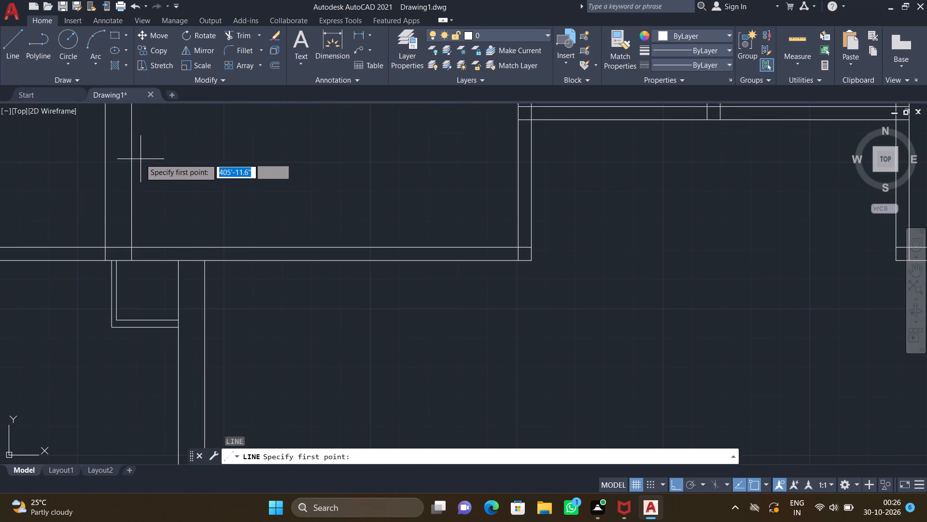
left_click_drag(130, 151, 144, 152)
middle_click_drag(391, 163, 508, 202)
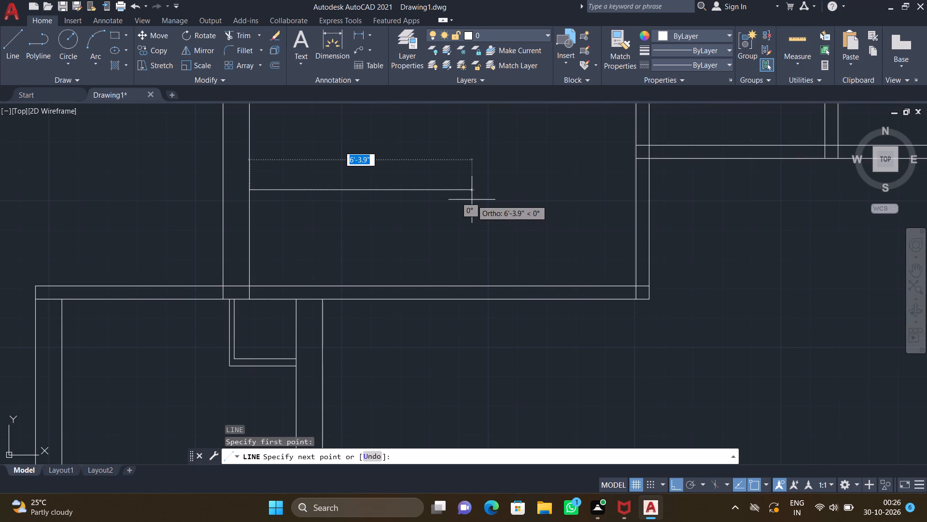
left_click(471, 199)
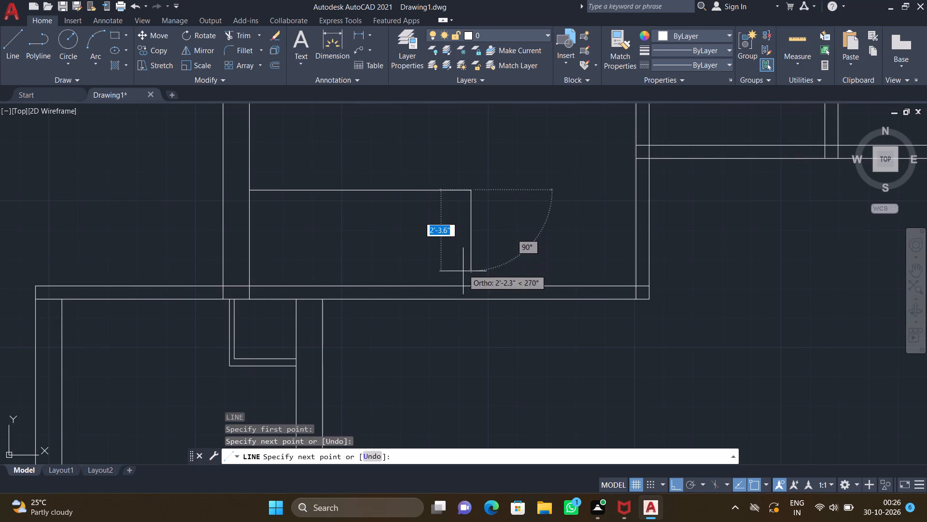
left_click(469, 288)
key("Return")
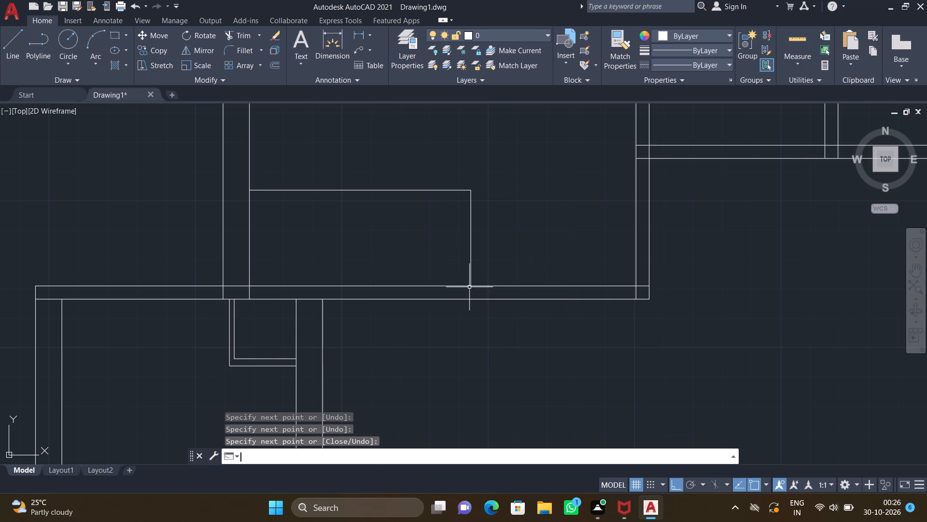
Draw a horizontal line across the two north-centre rooms, from the west partition's outer face to the east partition's outer face, above their south partition.
scroll(452, 290, "down", 3)
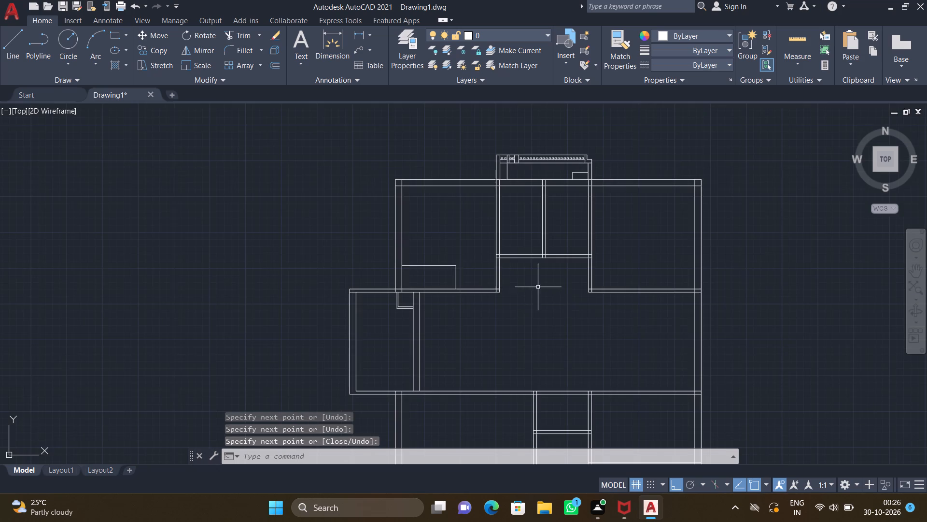
middle_click_drag(515, 283, 393, 268)
middle_click_drag(435, 248, 373, 290)
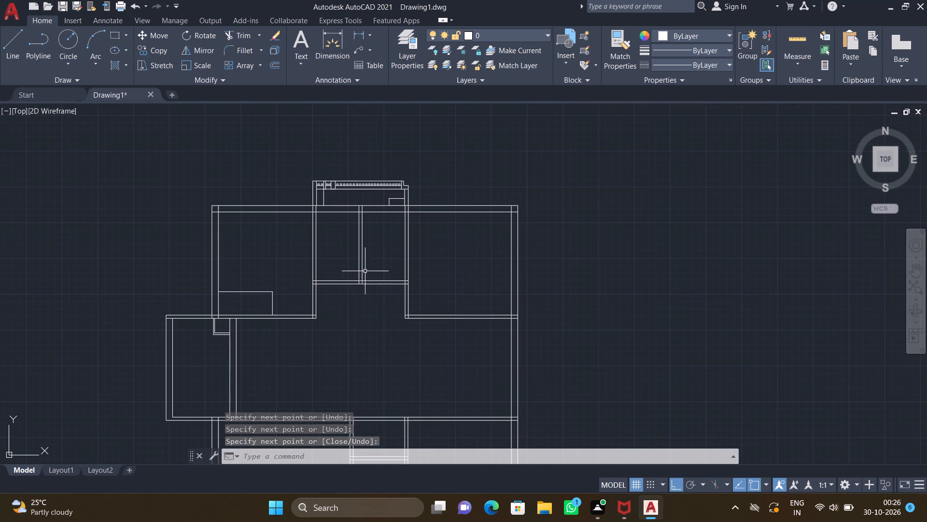
scroll(345, 266, "up", 3)
key("l")
key("Return")
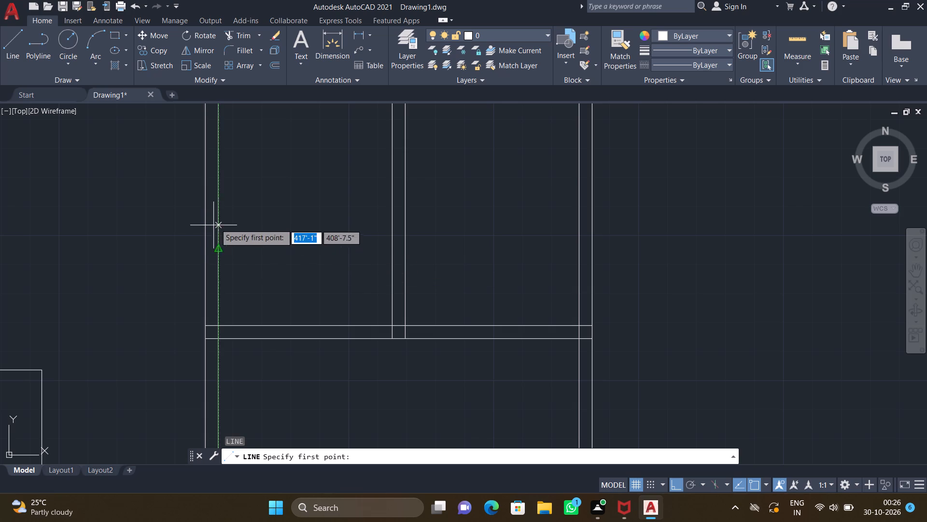
left_click_drag(205, 224, 213, 225)
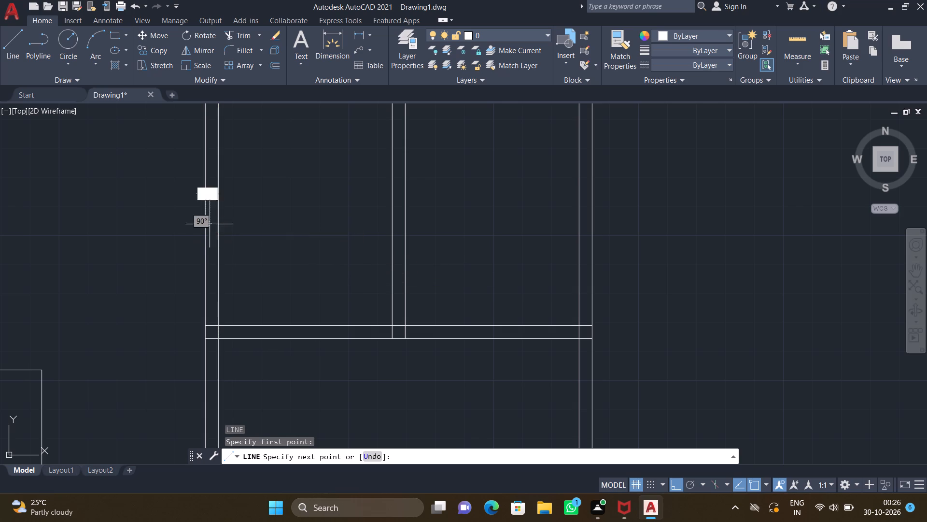
middle_click_drag(484, 228, 420, 220)
scroll(433, 224, "down", 1)
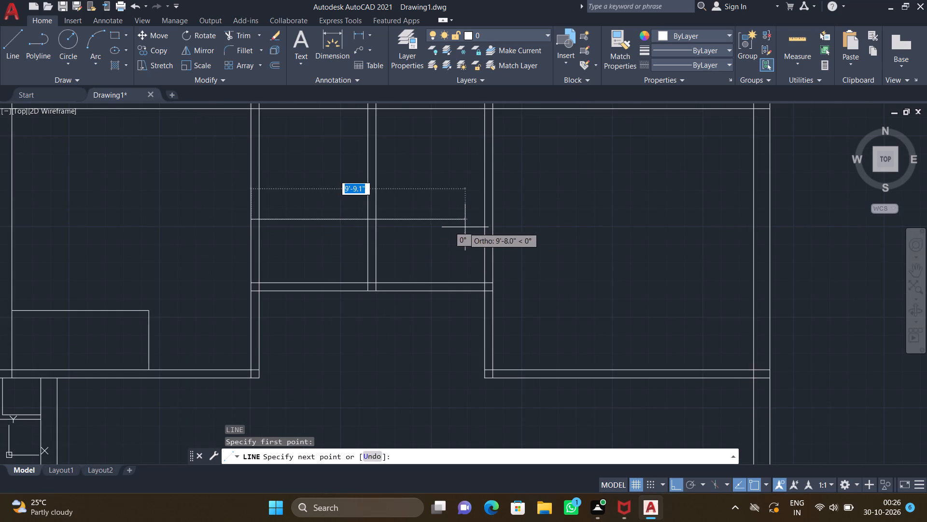
left_click(494, 218)
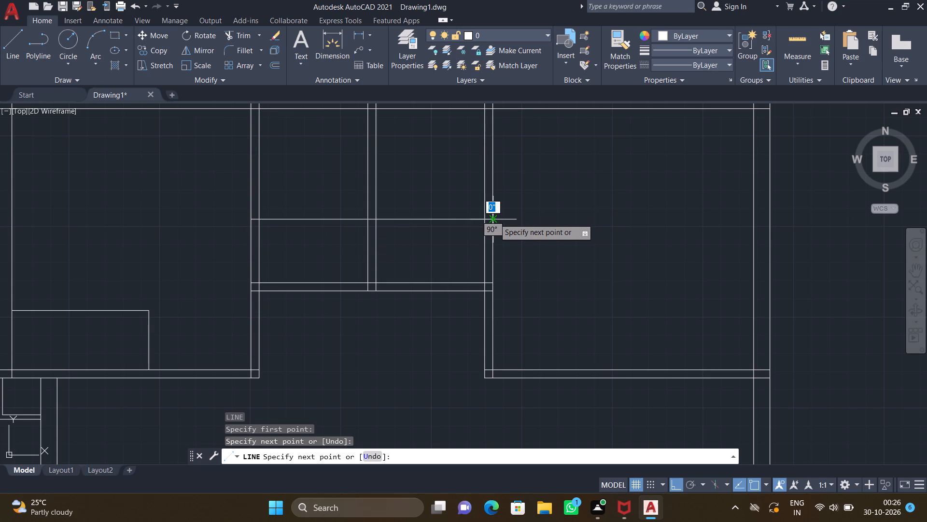
key("Return")
Draw an L-shaped line from the central recess's southwest wall corner, about 1'-5.7" east, continuing north to the south face of the partition above.
middle_click_drag(369, 286, 454, 236)
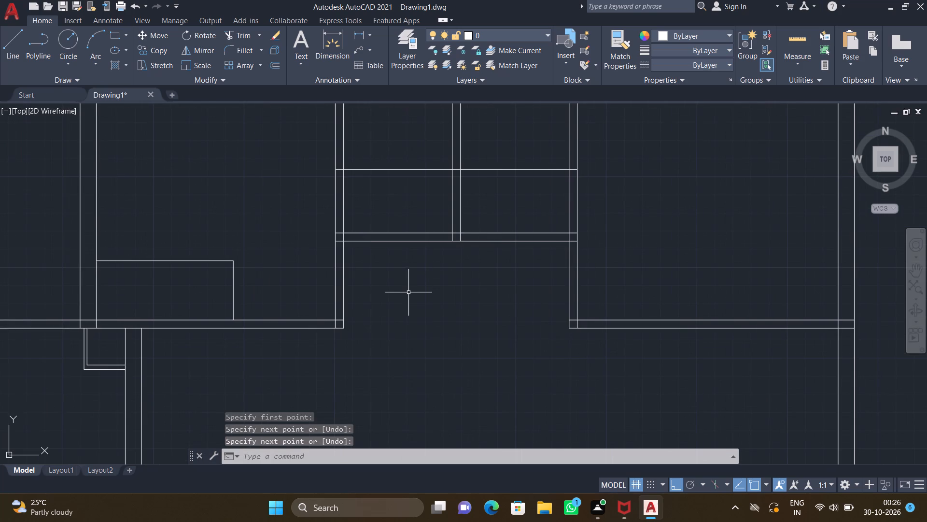
key("l")
key("Return")
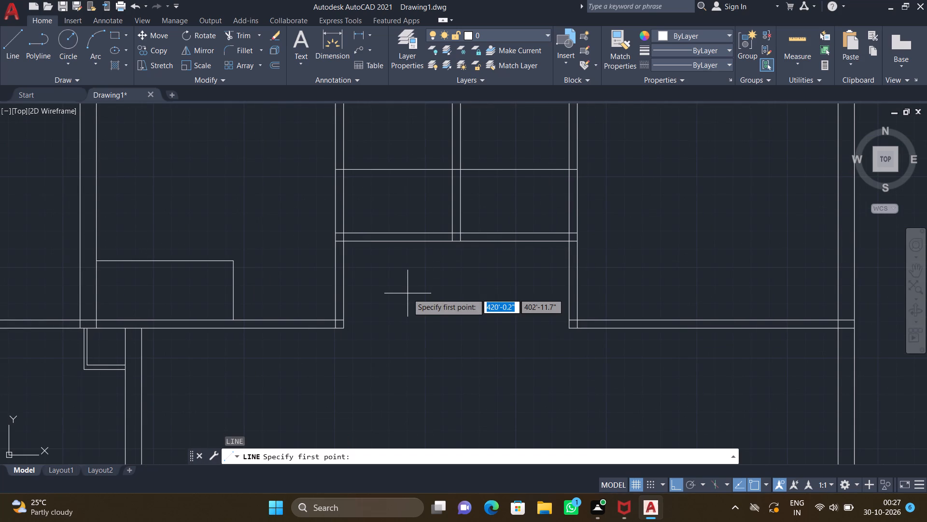
scroll(348, 328, "up", 1)
left_click(337, 327)
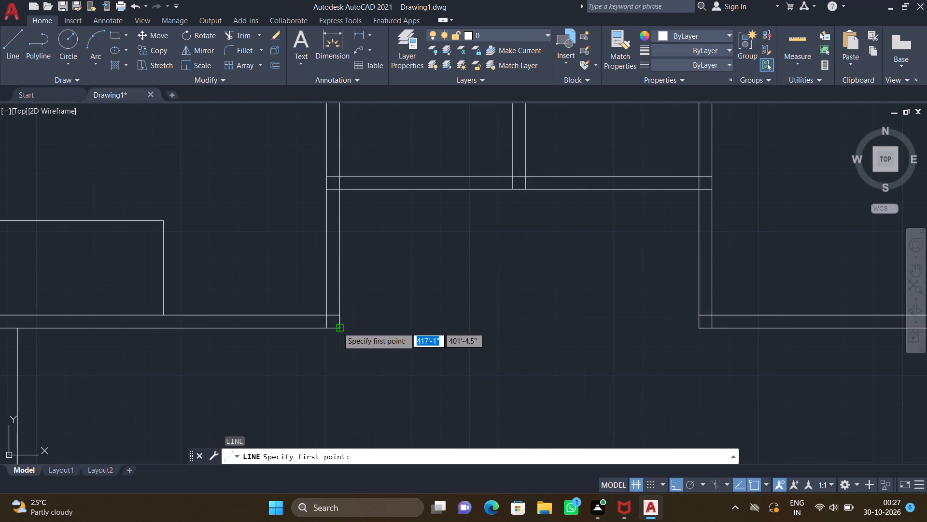
left_click(391, 324)
scroll(392, 201, "up", 2)
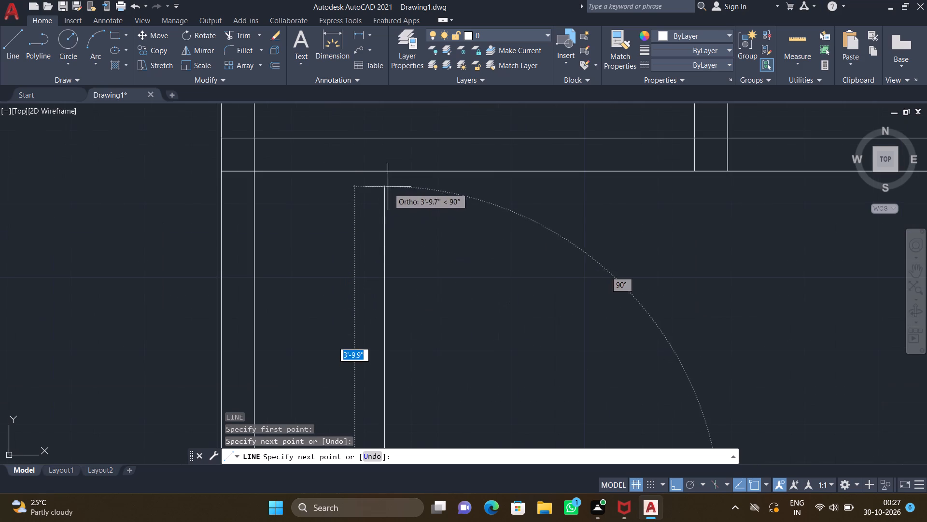
left_click(382, 174)
key("Return")
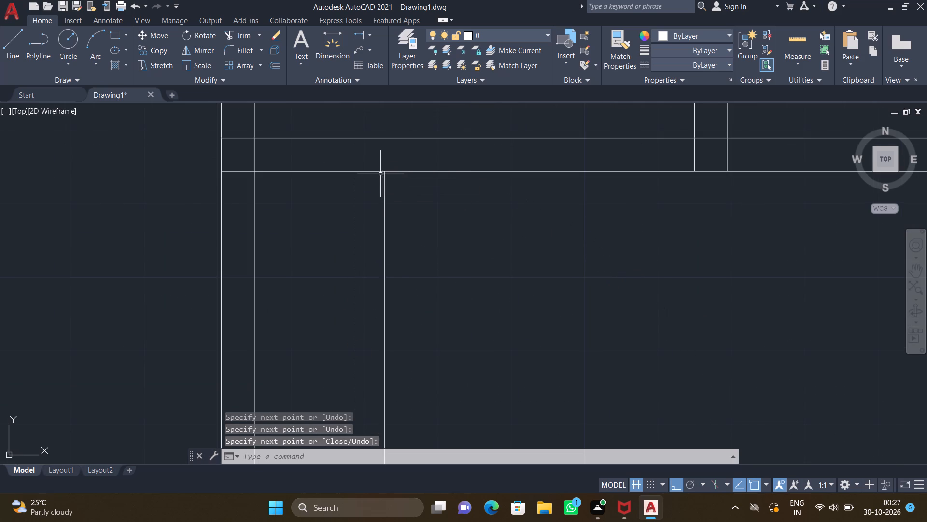
Draw an L-shaped line in the northeast room's southeast corner, about 2'-11.7" north from the south wall, continuing east to the east wall.
scroll(383, 186, "down", 4)
middle_click_drag(428, 193, 308, 263)
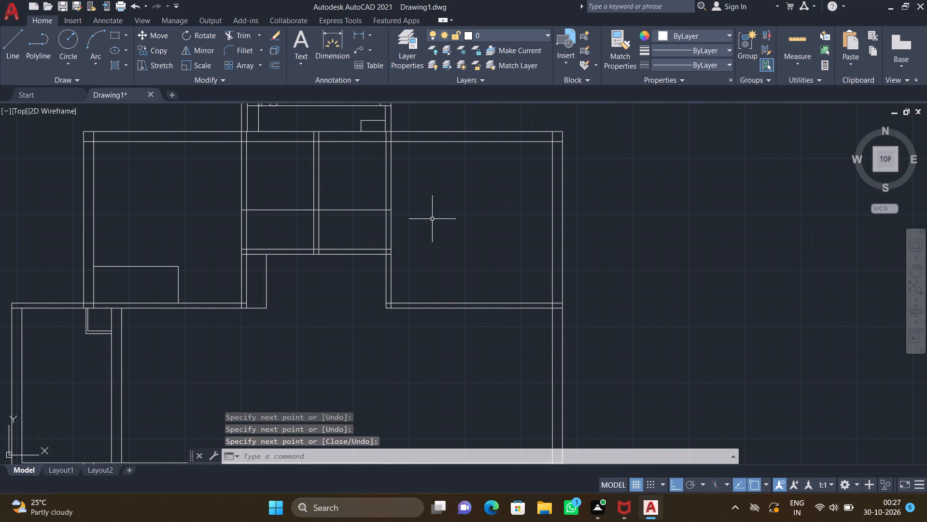
key("l")
key("Return")
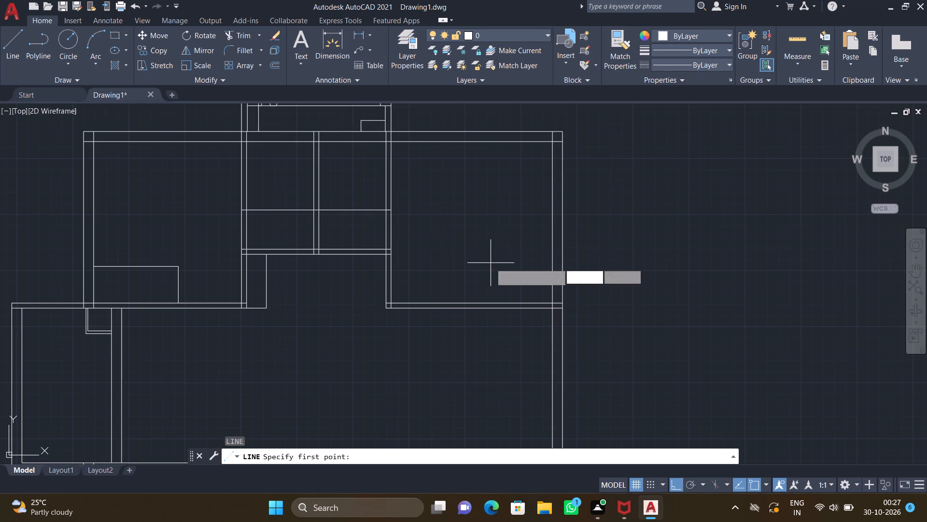
middle_click_drag(477, 262, 330, 266)
scroll(295, 300, "up", 1)
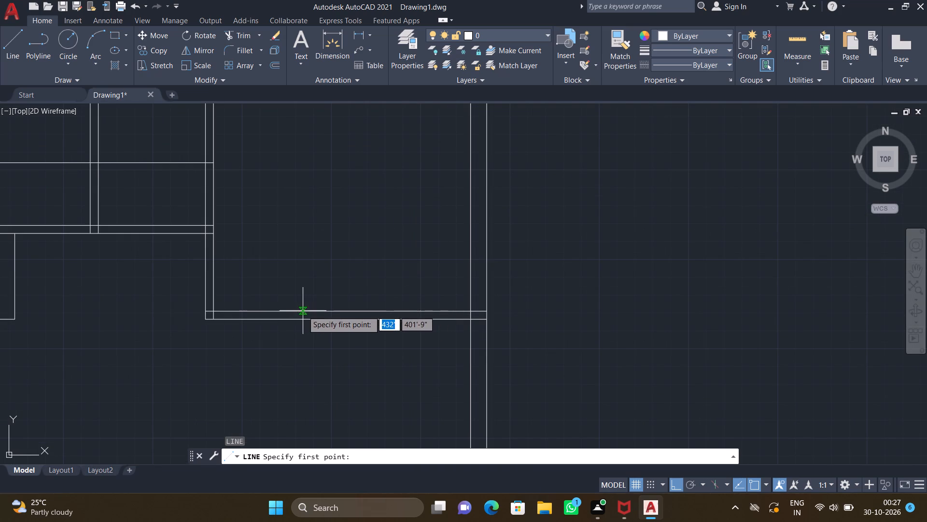
left_click(314, 311)
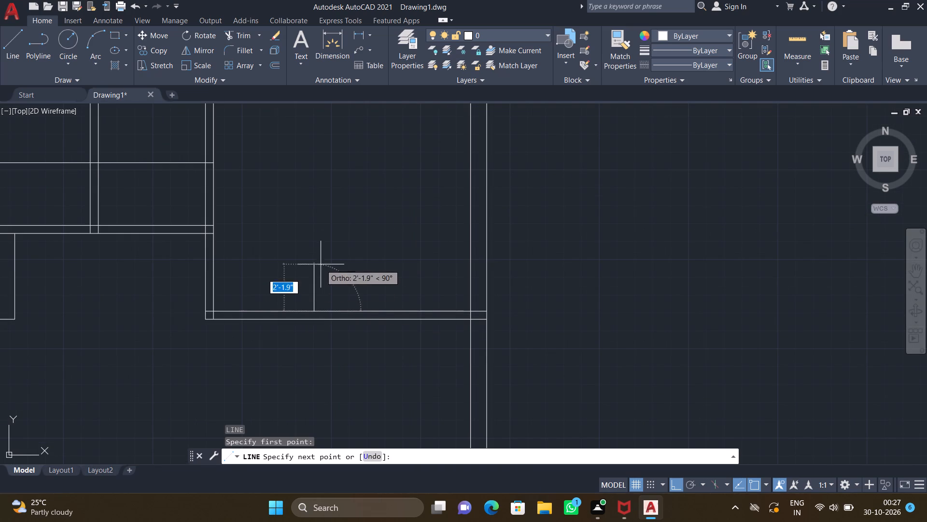
scroll(321, 254, "up", 3)
scroll(314, 246, "down", 2)
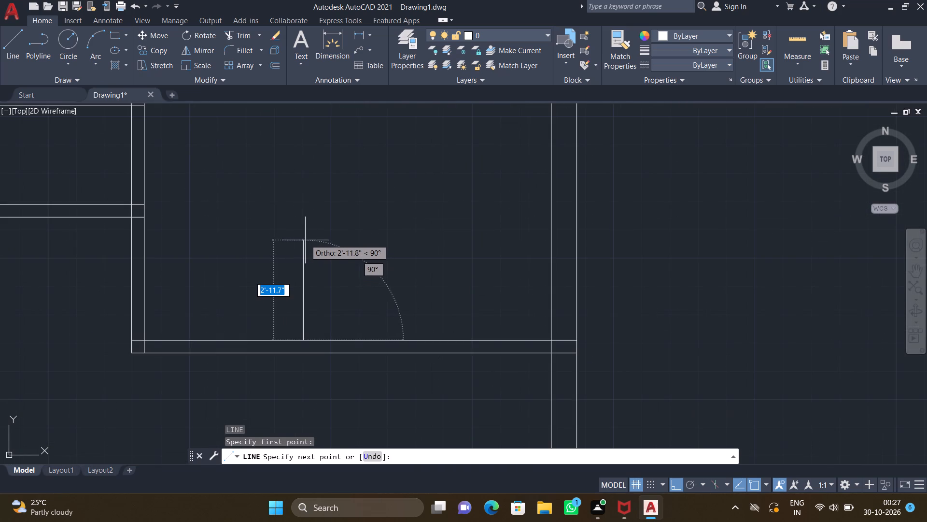
left_click(304, 240)
middle_click_drag(485, 242, 419, 232)
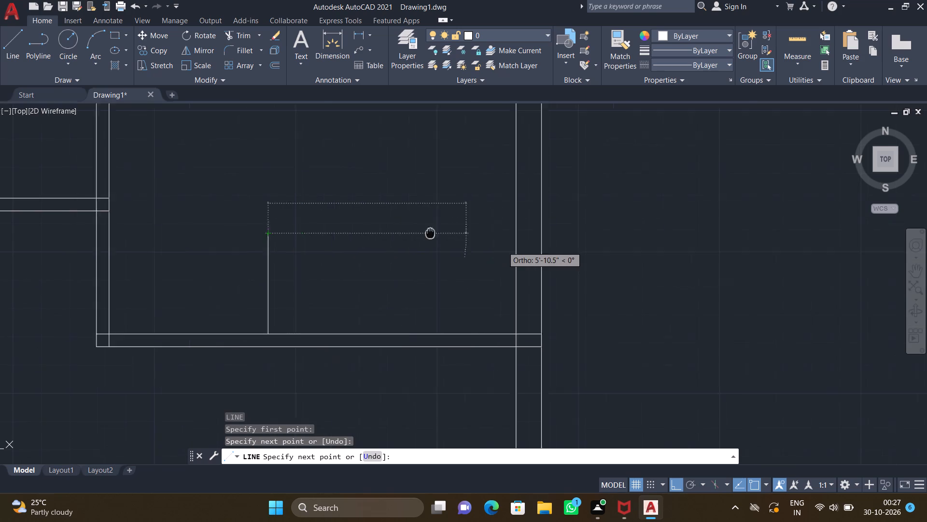
middle_click_drag(419, 232, 395, 234)
left_click(463, 231)
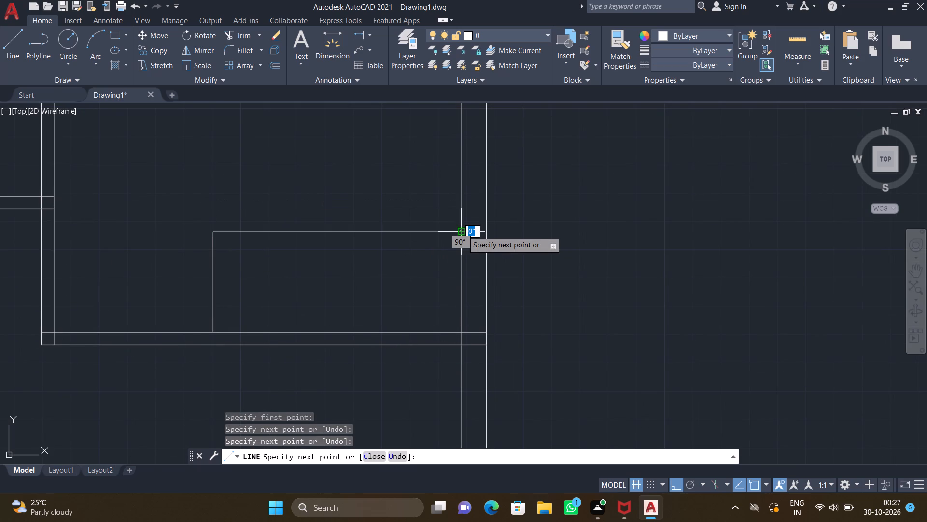
key("Return")
Draw a U-shaped line against the central hall's northwest wall, about 1'-2" south, 4'-3.7" east and back north to the wall.
scroll(417, 242, "down", 3)
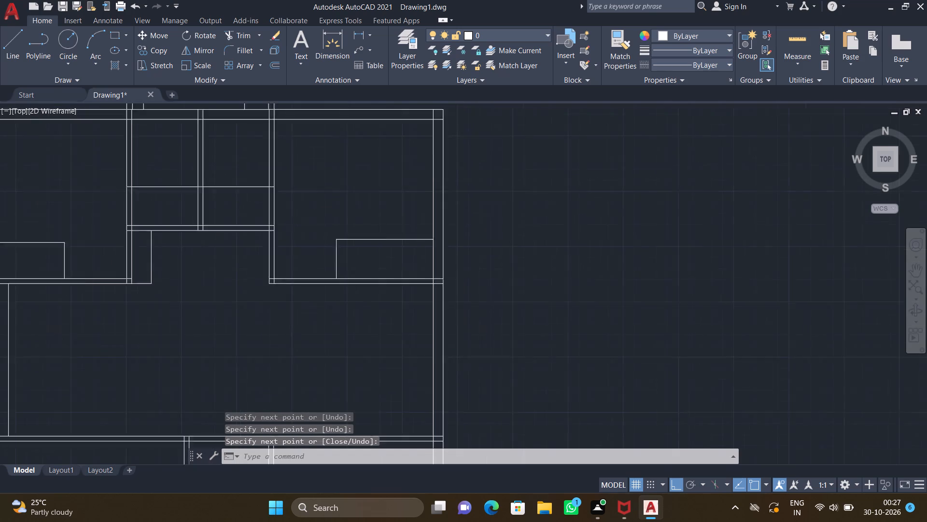
middle_click_drag(341, 279, 428, 244)
scroll(344, 271, "down", 1)
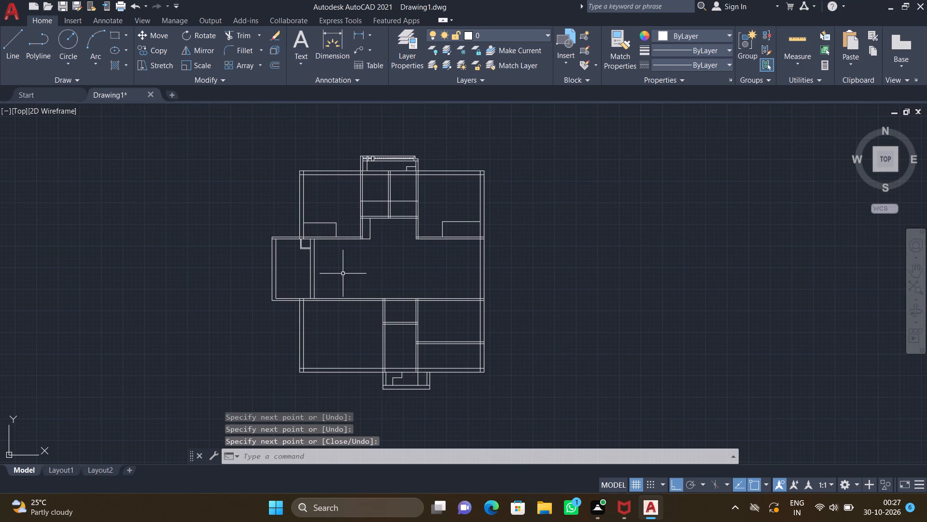
scroll(337, 266, "up", 3)
key("l")
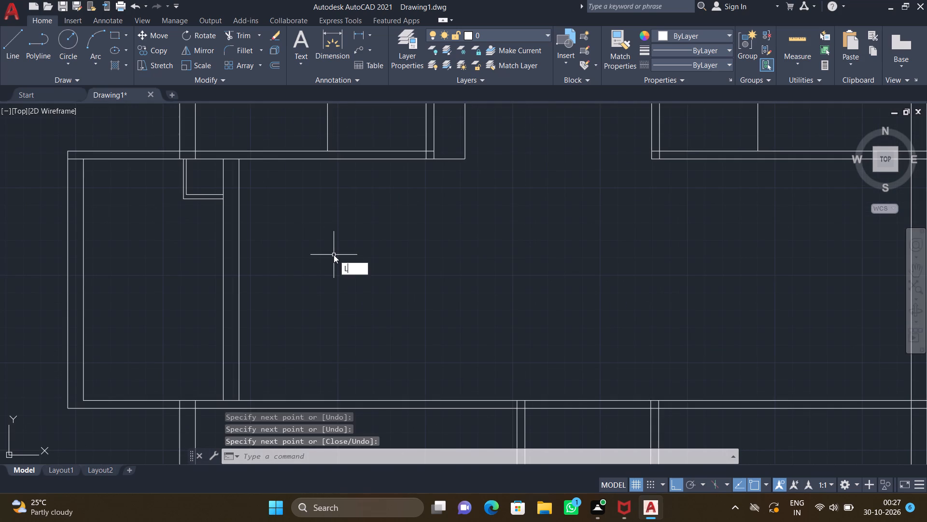
key("Return")
middle_click_drag(310, 243, 339, 334)
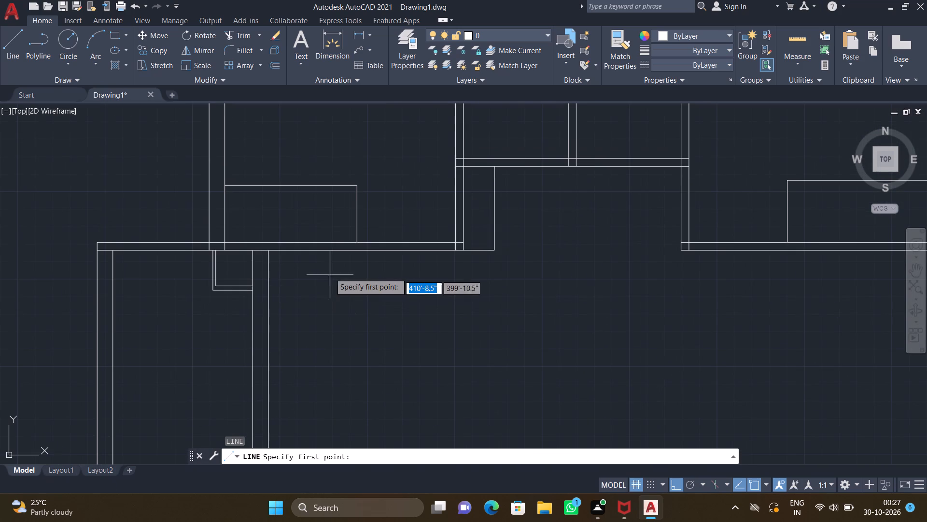
scroll(306, 254, "up", 2)
left_click(288, 244)
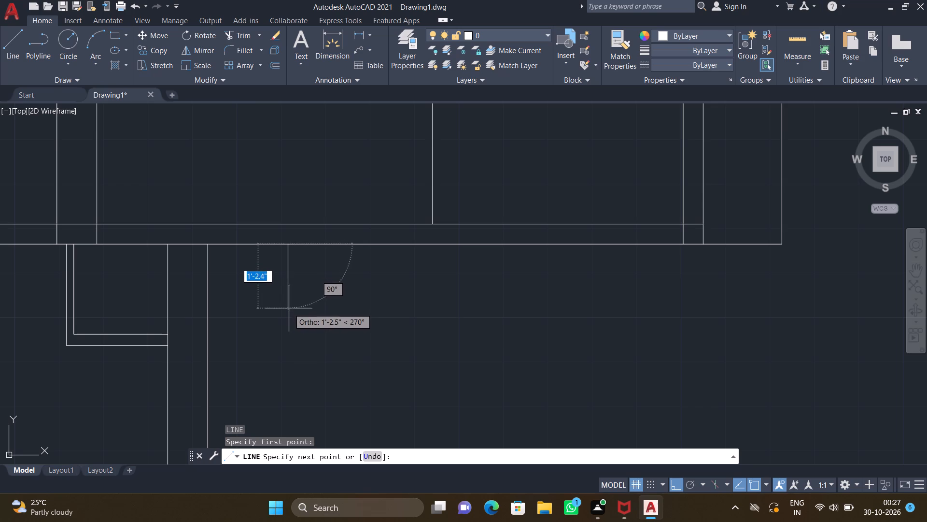
left_click_drag(289, 306, 302, 304)
middle_click_drag(493, 314, 430, 305)
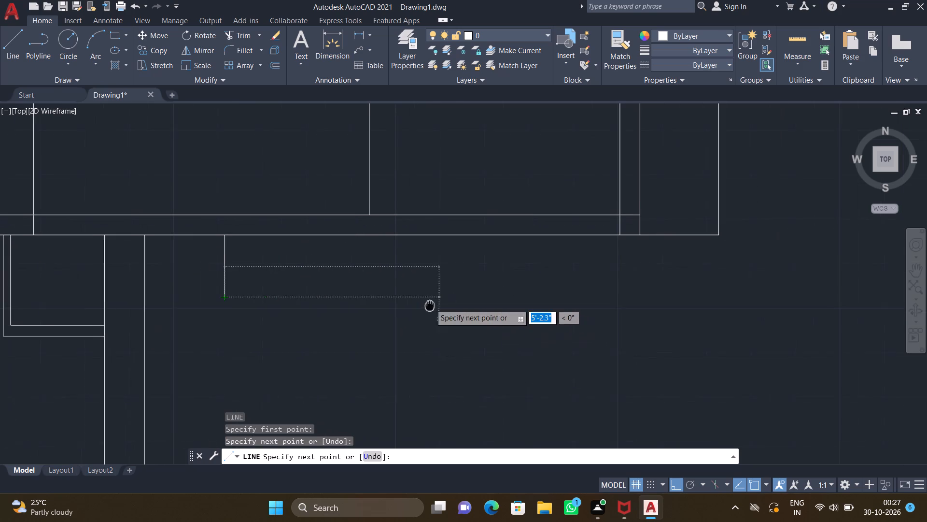
middle_click_drag(430, 305, 431, 306)
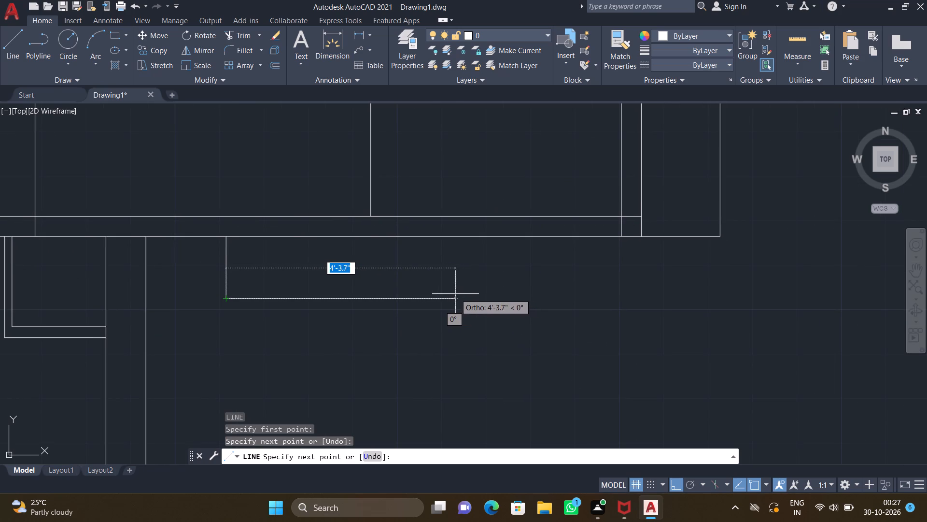
left_click(455, 293)
scroll(460, 244, "up", 2)
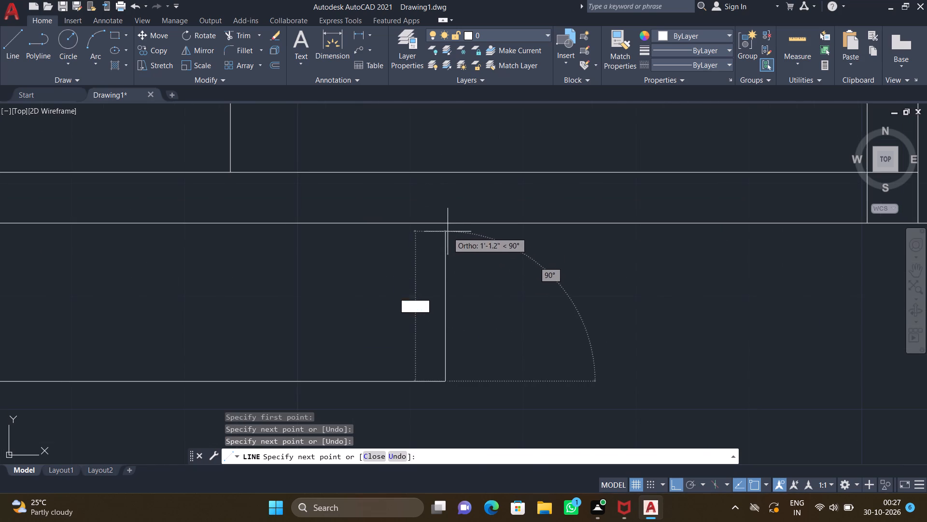
left_click(446, 223)
key("Return")
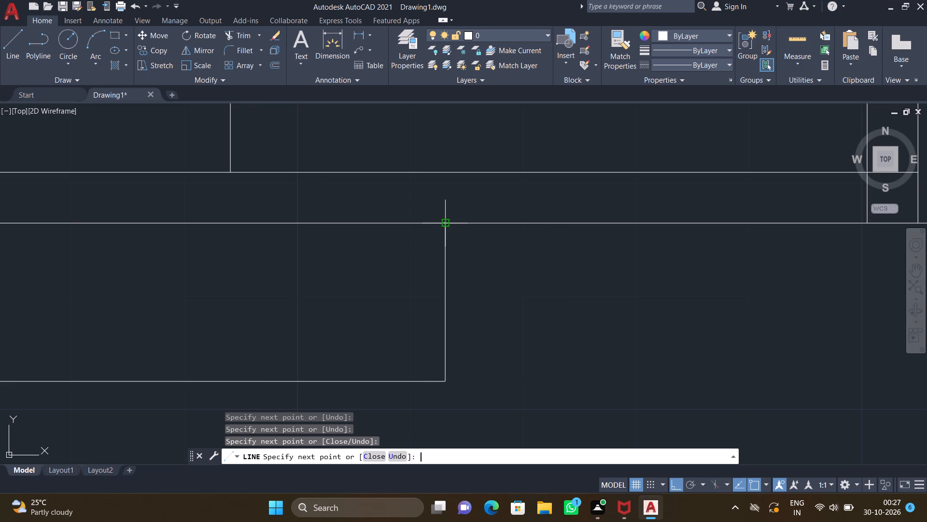
Draw a smaller U-shaped line inside the hall's northwest U, about 9.6" south, 3'-7" east and back north to the wall.
key("l")
key("Return")
scroll(338, 264, "down", 2)
middle_click_drag(133, 278, 221, 255)
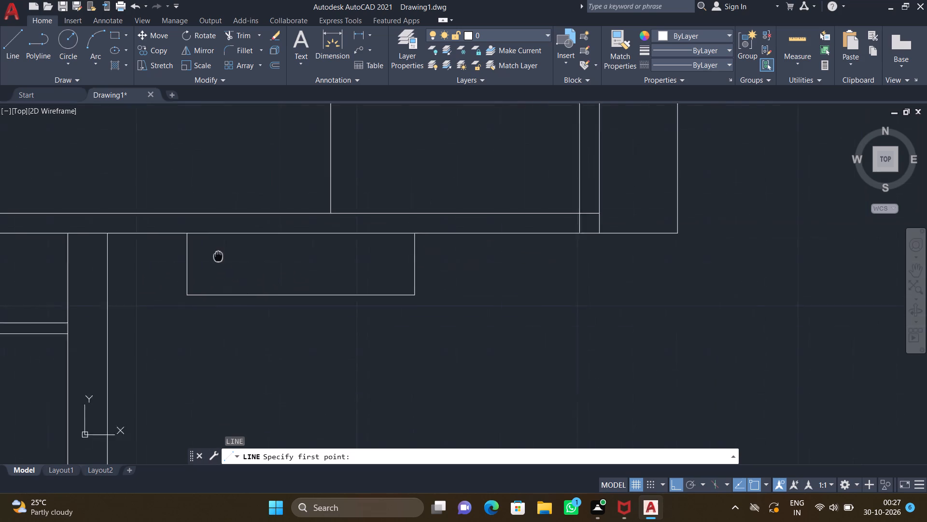
middle_click_drag(221, 255, 226, 254)
scroll(280, 230, "up", 2)
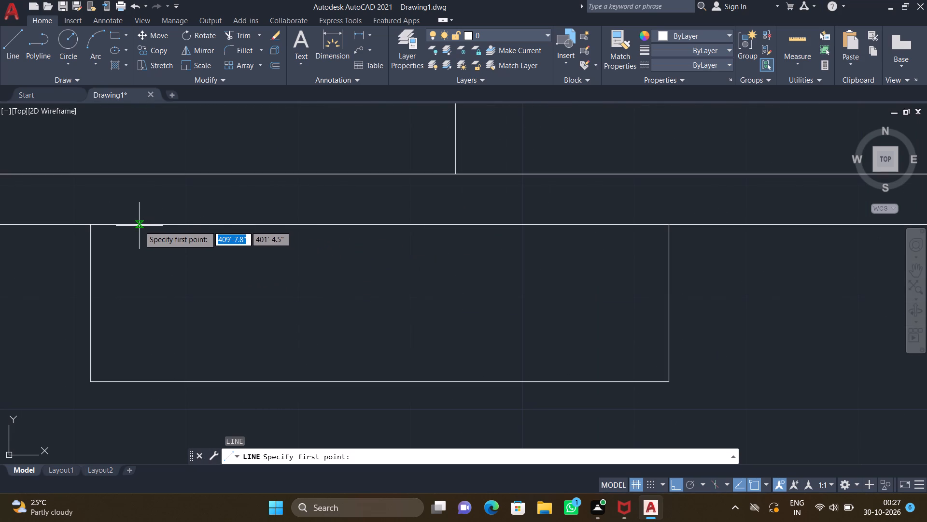
left_click_drag(139, 226, 140, 231)
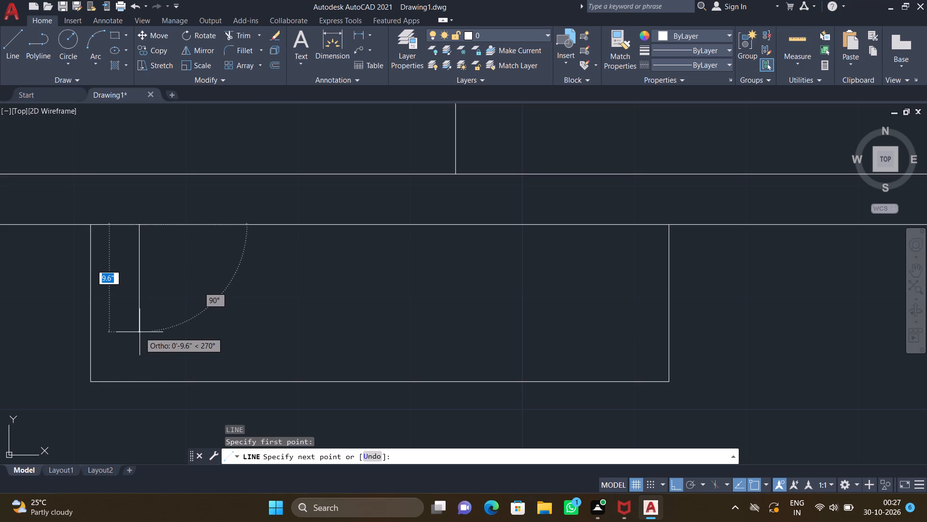
left_click_drag(140, 331, 154, 333)
scroll(329, 329, "down", 2)
middle_click_drag(401, 338, 346, 325)
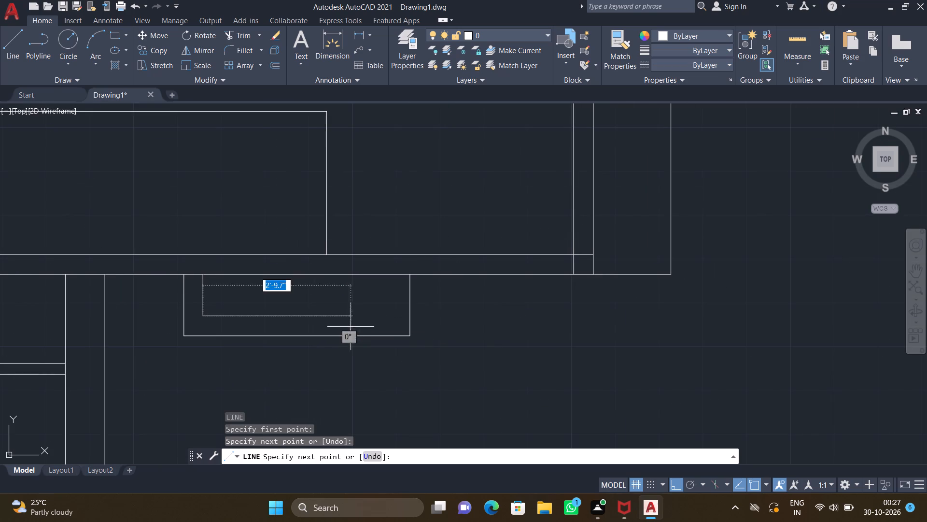
scroll(381, 321, "up", 1)
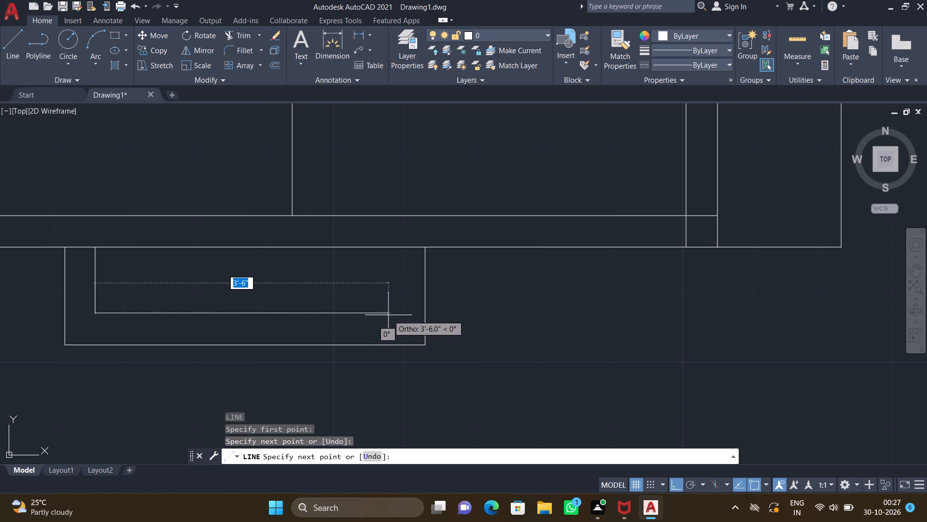
left_click(395, 314)
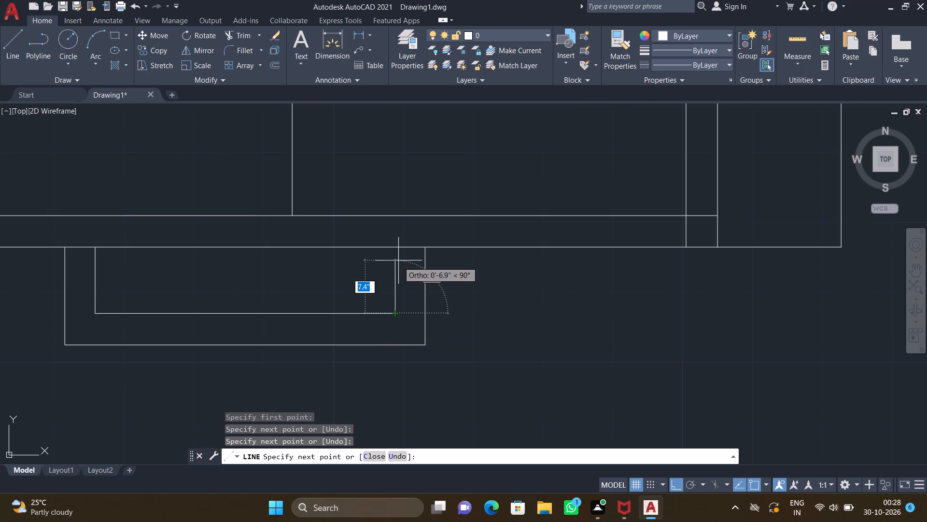
scroll(398, 261, "up", 2)
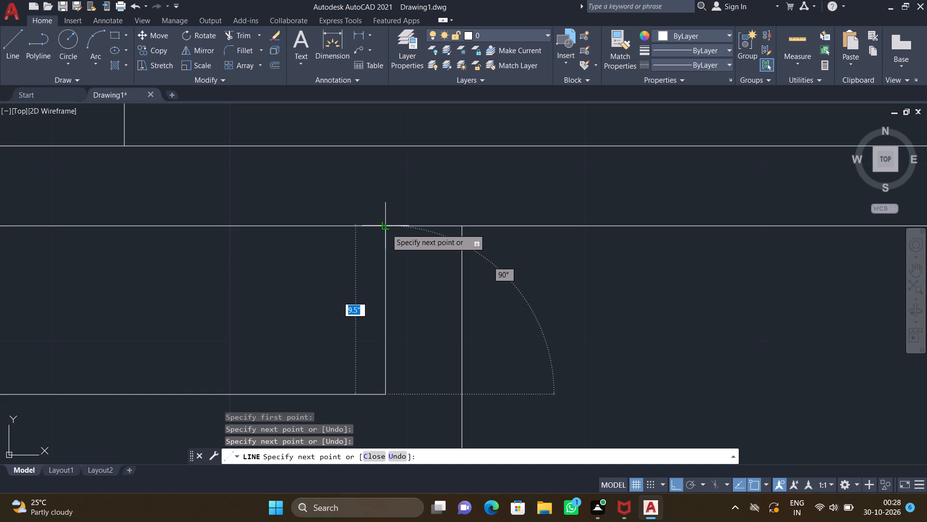
left_click(387, 229)
key("Return")
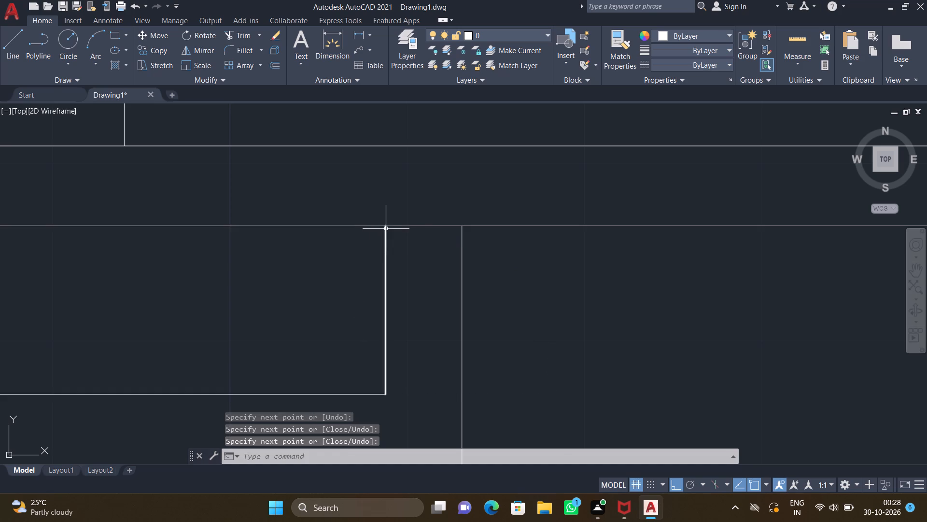
Draw a U-shaped line against the central hall's northeast wall, about 1'-4.3" south, 4'-5" east and back north to the wall.
scroll(385, 229, "down", 3)
middle_click_drag(366, 323, 263, 326)
scroll(323, 307, "down", 2)
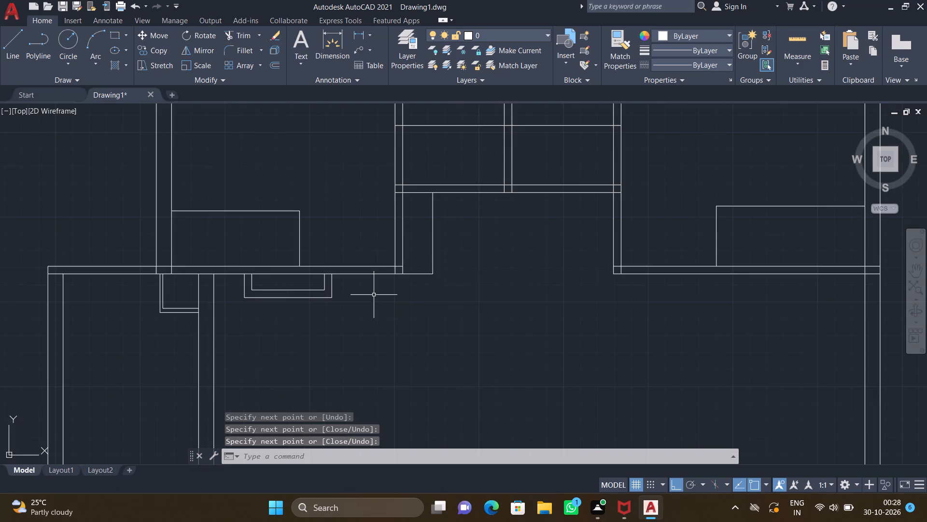
middle_click_drag(445, 298, 255, 287)
middle_click_drag(535, 298, 401, 265)
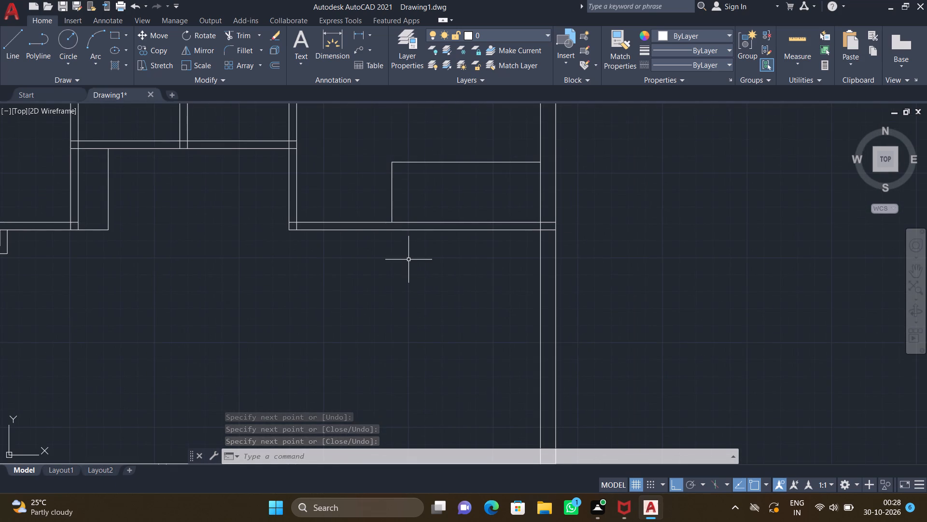
key("l")
key("Return")
middle_click_drag(399, 258, 318, 246)
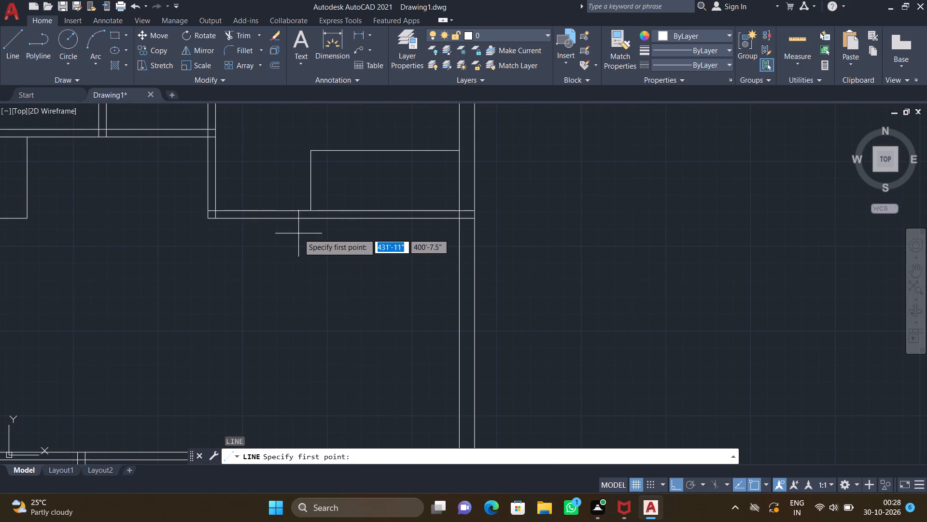
scroll(298, 233, "up", 2)
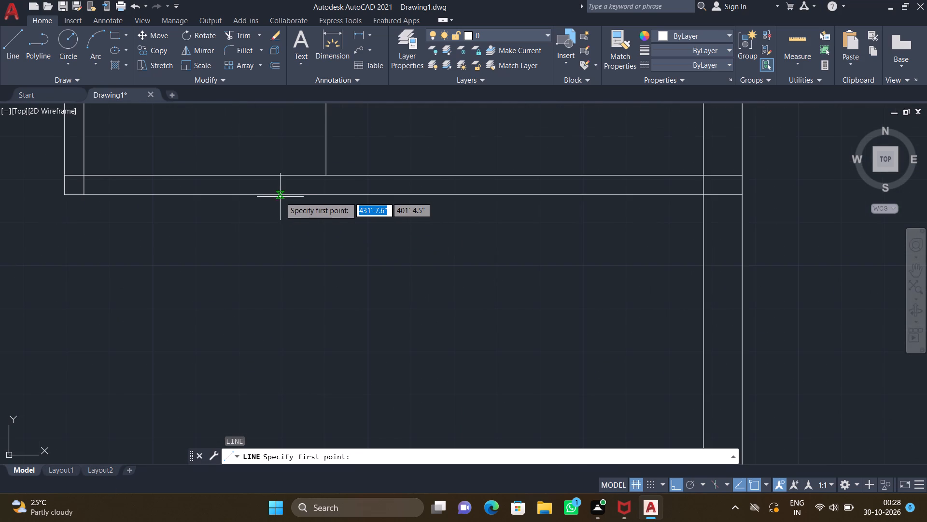
left_click_drag(280, 194, 284, 217)
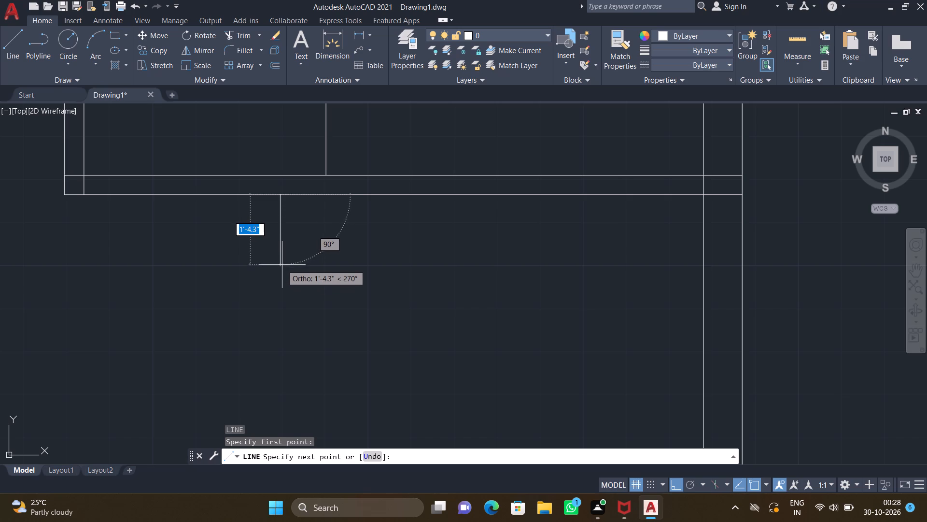
left_click_drag(282, 265, 293, 268)
middle_click_drag(476, 261, 418, 273)
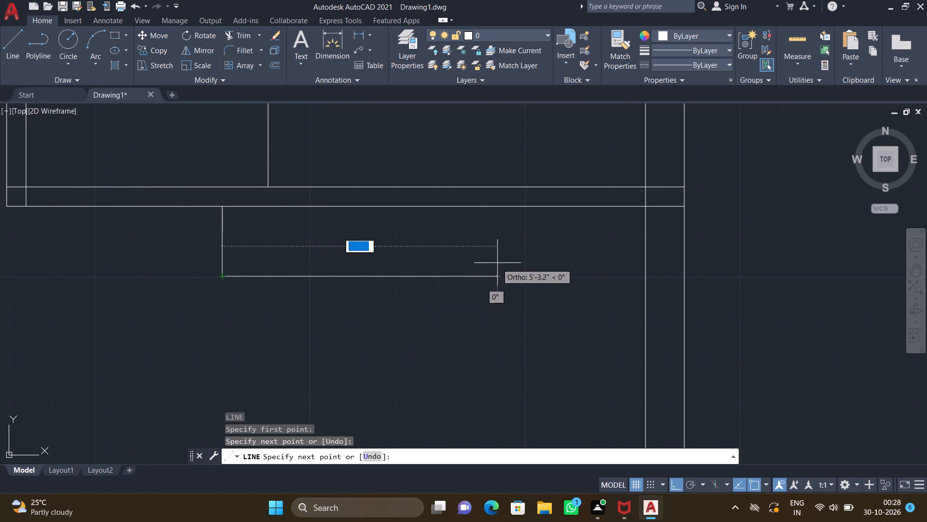
left_click(449, 262)
scroll(448, 211, "up", 1)
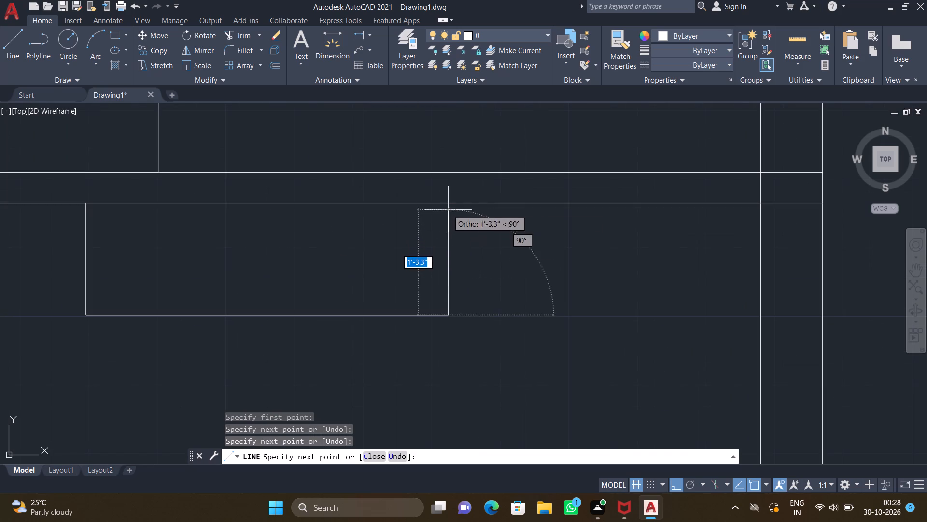
left_click(449, 206)
key("Return")
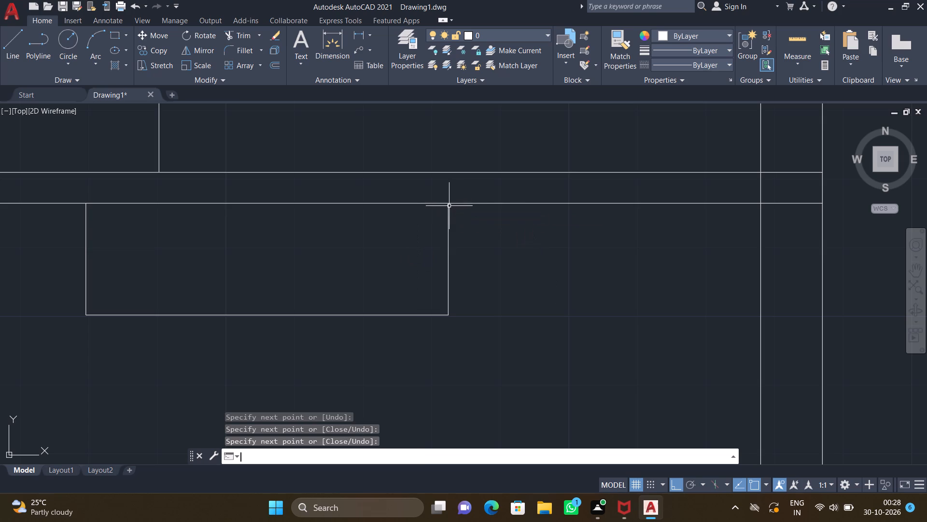
Draw a smaller U-shaped line inside the hall's northeast U, about 1' south, 3'-8" east and back north to the wall.
key("l")
key("Return")
middle_click_drag(160, 249, 248, 232)
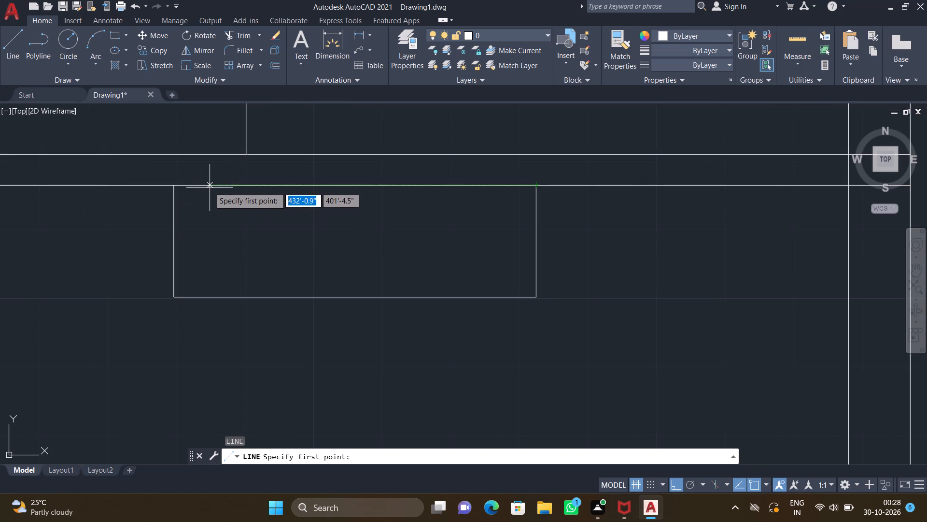
left_click_drag(203, 186, 206, 199)
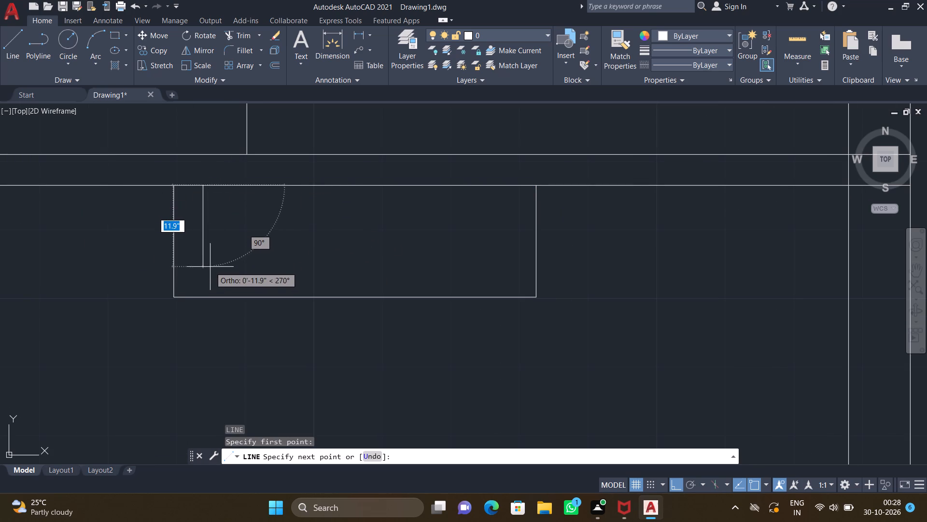
left_click(202, 268)
middle_click_drag(423, 264, 469, 261)
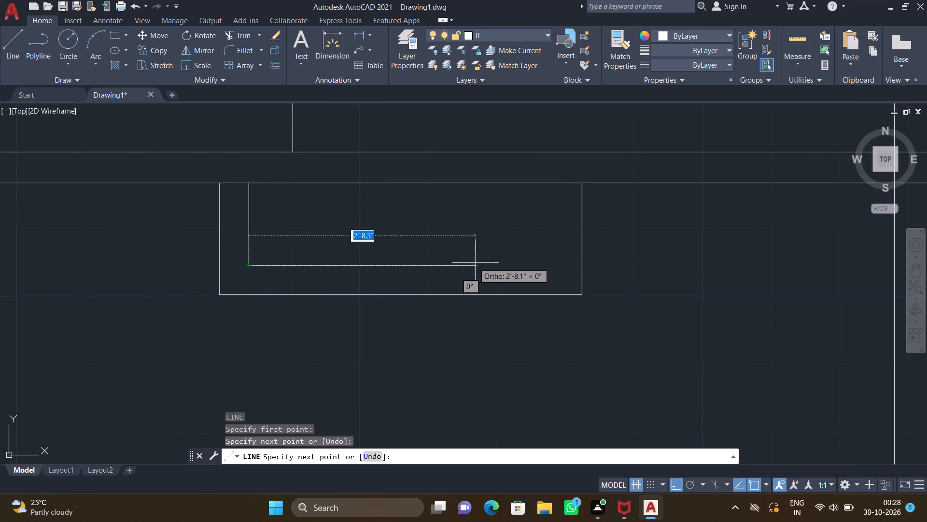
left_click(552, 268)
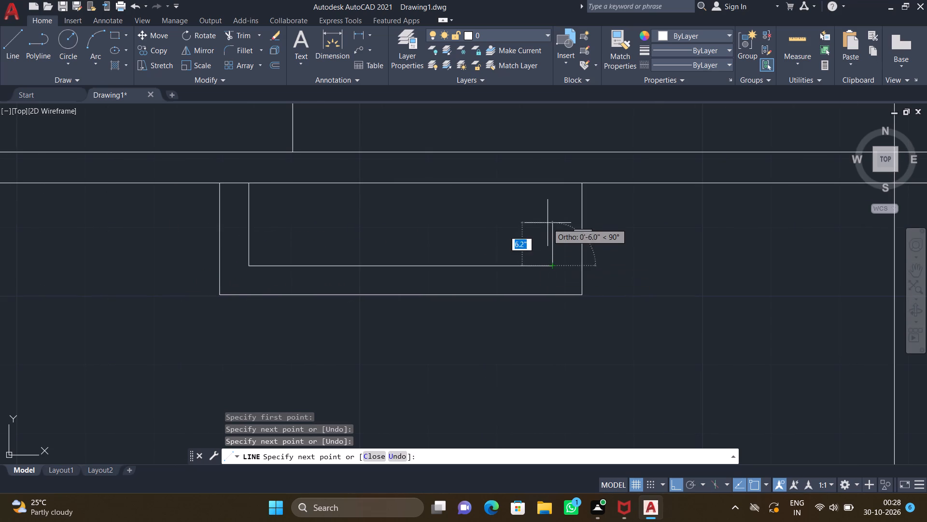
scroll(557, 196, "up", 2)
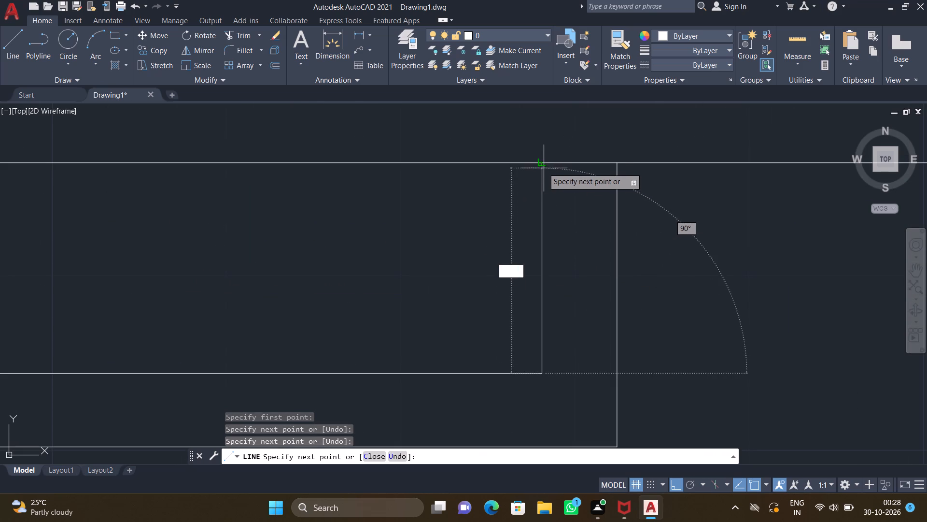
left_click(542, 162)
key("Return")
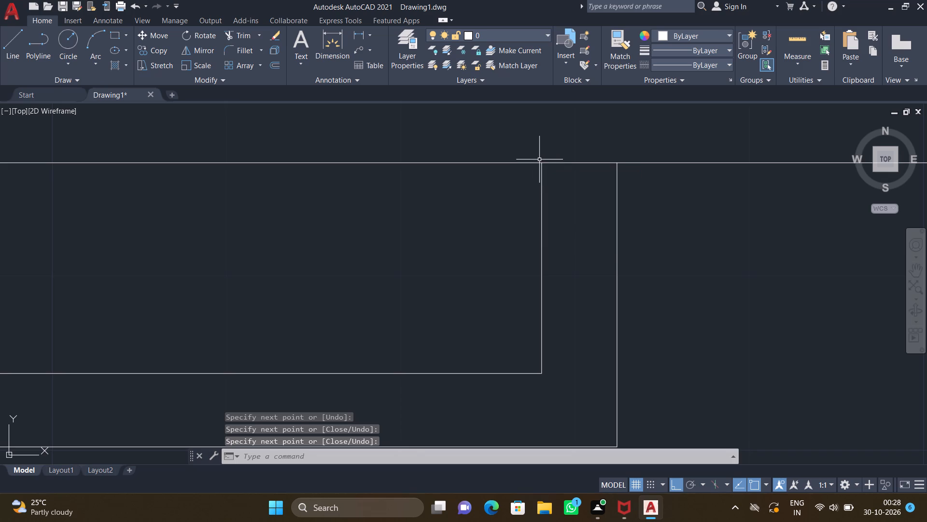
Draw a vertical line in the southwest room from the north partition to the south wall's inner face, about 3'-2.5" east of the west wall.
scroll(520, 170, "down", 4)
scroll(336, 279, "down", 2)
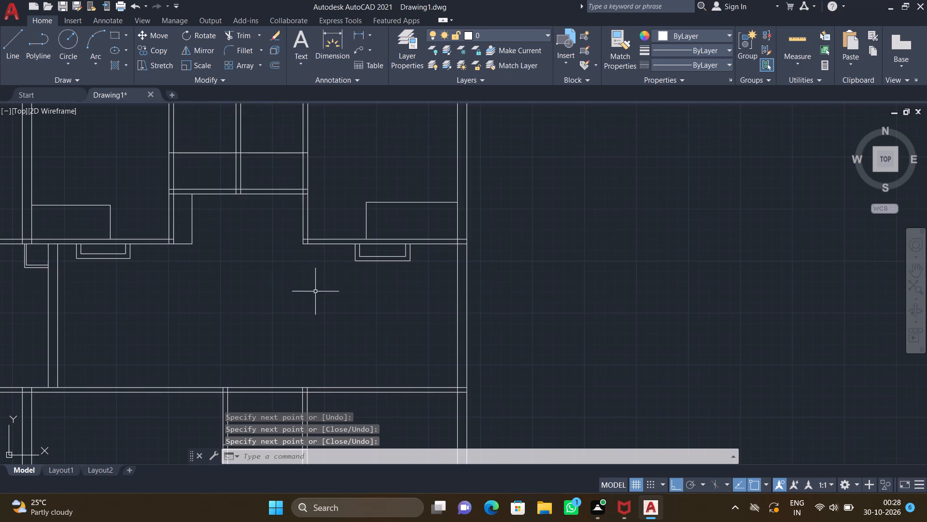
middle_click_drag(298, 299, 374, 252)
middle_click_drag(262, 338, 391, 253)
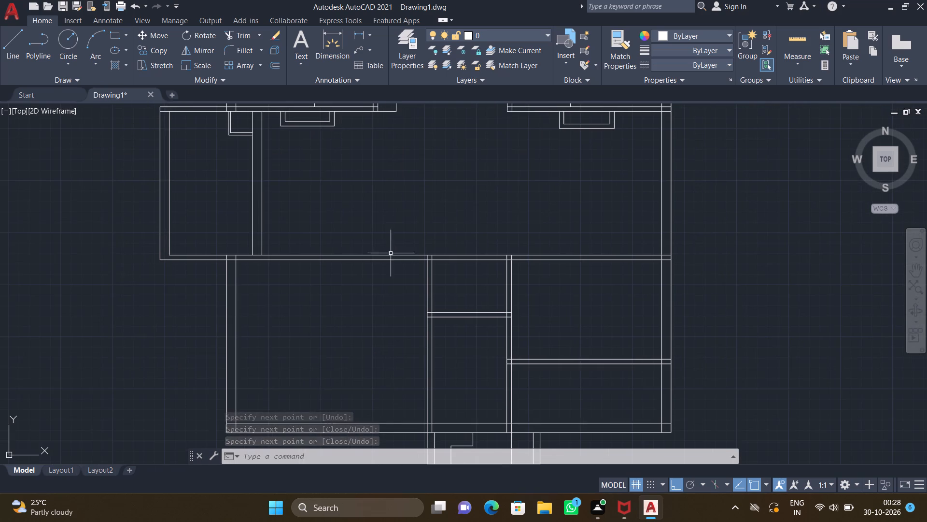
middle_click_drag(284, 306, 294, 293)
scroll(296, 306, "up", 2)
key("l")
key("Return")
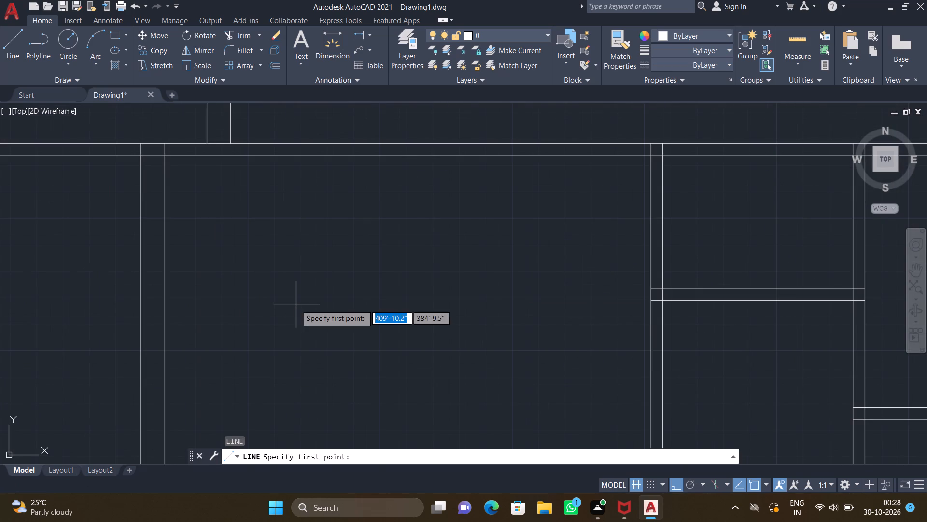
middle_click_drag(287, 290, 311, 216)
scroll(314, 217, "down", 2)
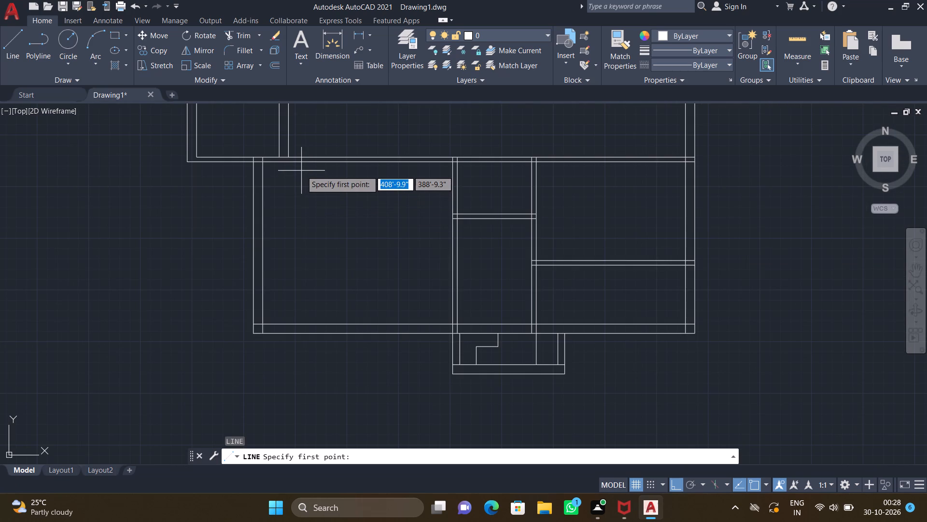
scroll(295, 170, "up", 1)
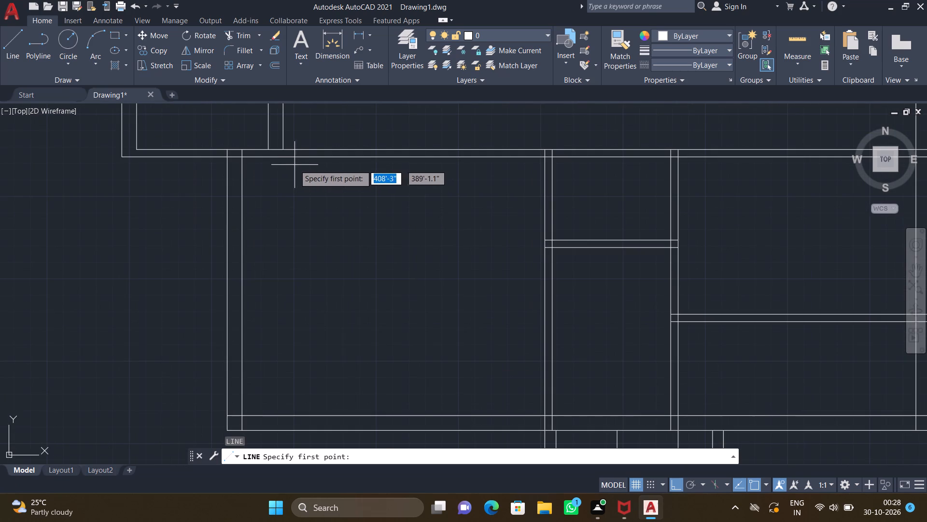
scroll(298, 165, "up", 2)
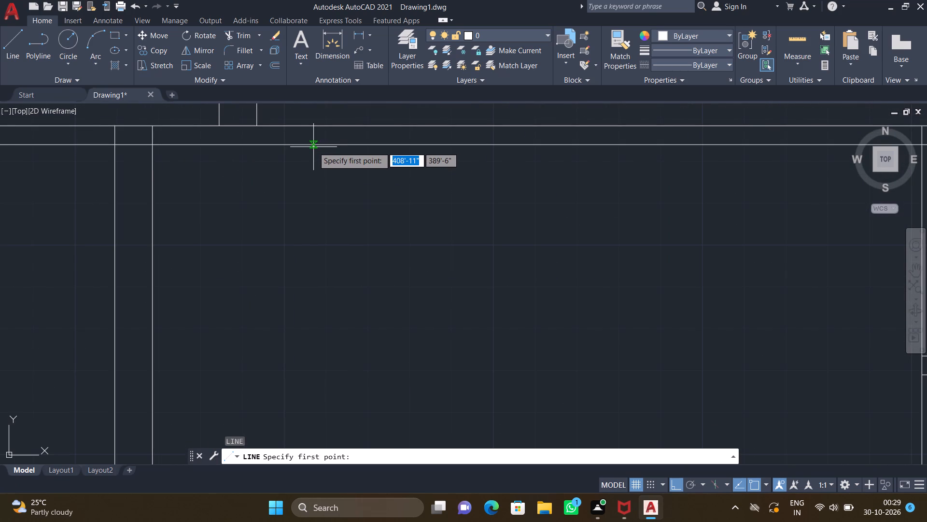
left_click_drag(313, 145, 313, 158)
middle_click_drag(306, 349, 284, 261)
scroll(286, 261, "down", 2)
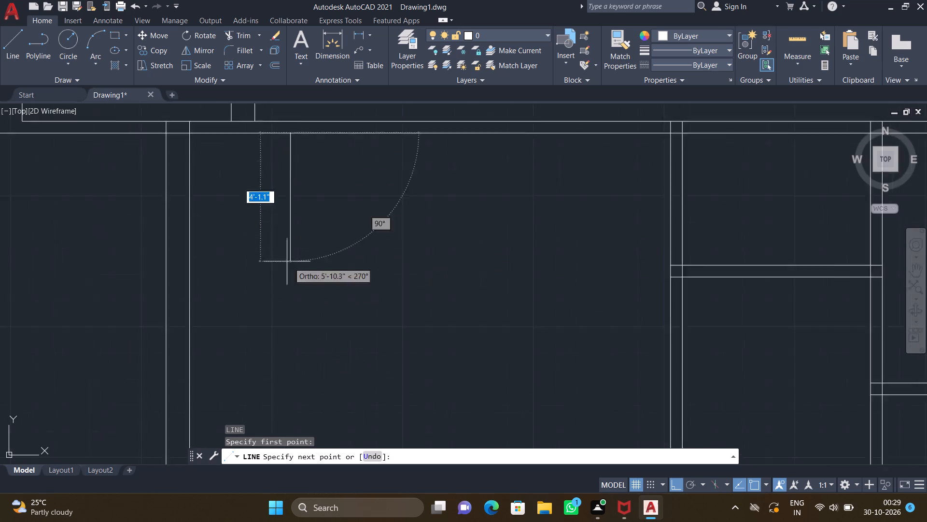
middle_click_drag(283, 329, 281, 264)
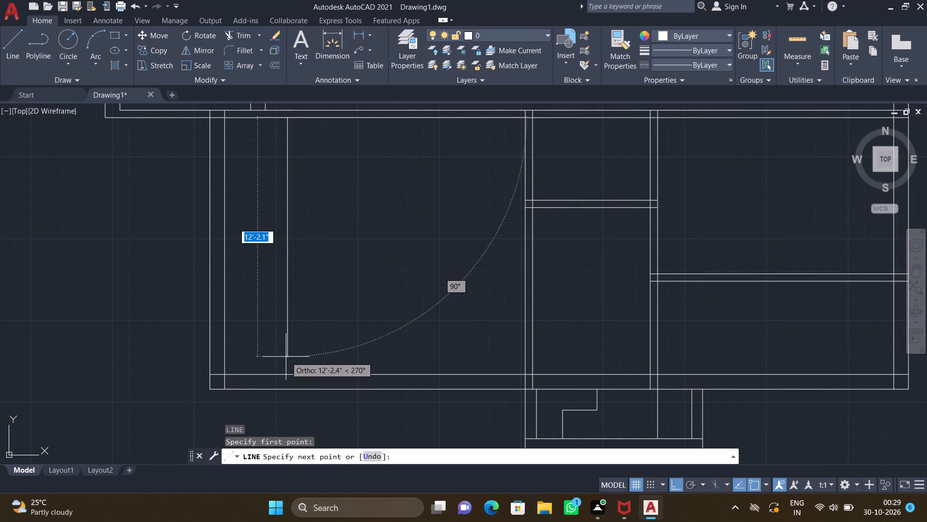
scroll(286, 357, "up", 3)
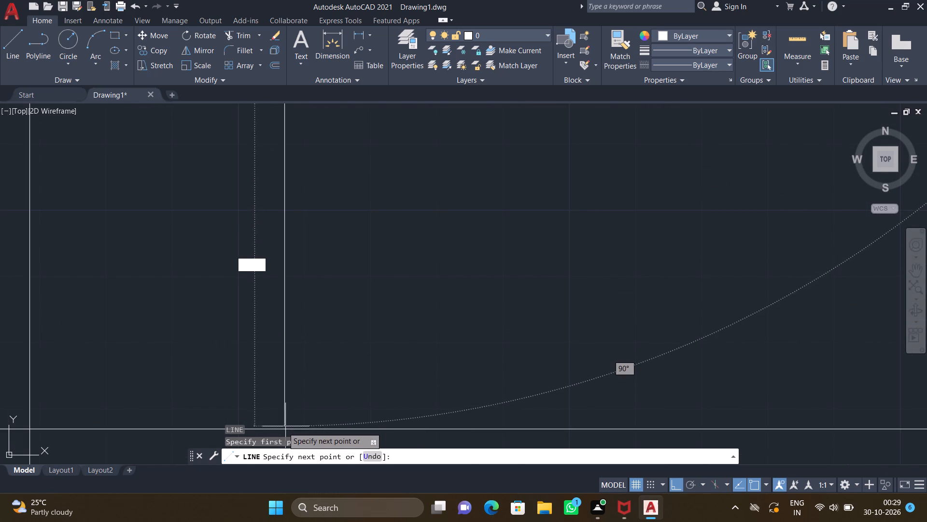
left_click(282, 427)
key("Return")
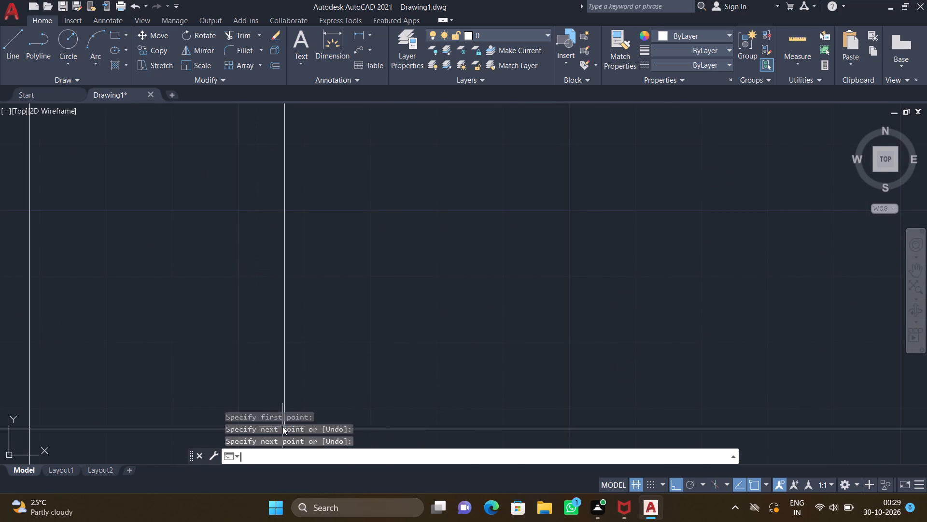
Draw a horizontal line in the southwest room from the west wall's inner face to the vertical line, about a third of the way down.
scroll(294, 417, "down", 2)
middle_click_drag(357, 356, 323, 348)
scroll(323, 348, "down", 3)
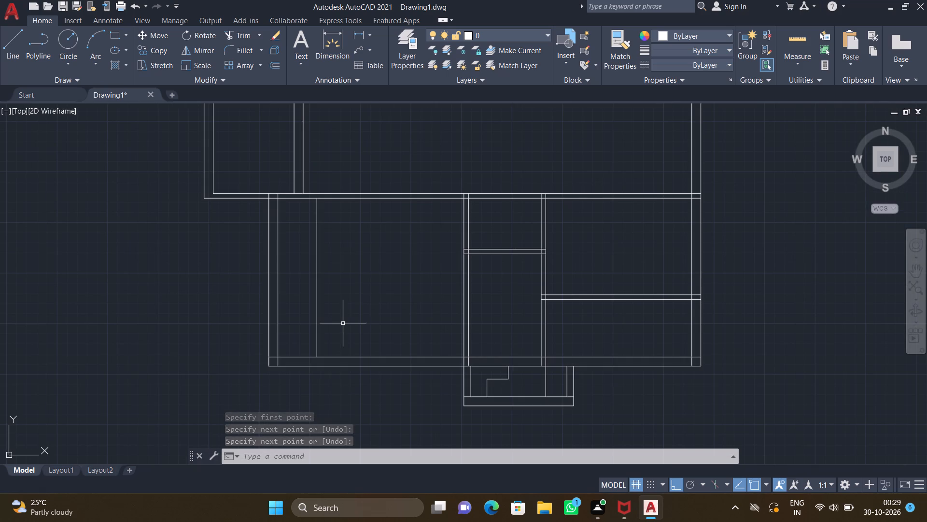
middle_click_drag(367, 290, 310, 276)
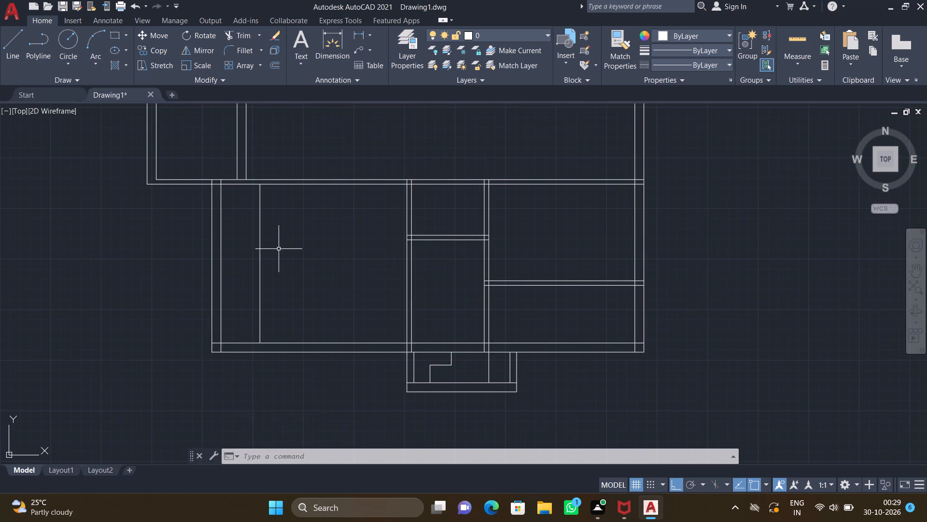
scroll(227, 246, "up", 1)
key("l")
key("Return")
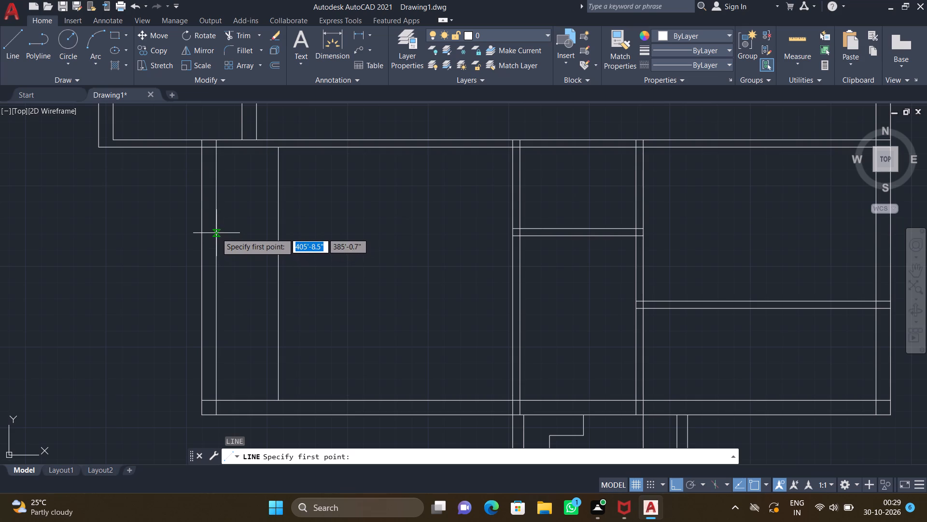
left_click(216, 233)
left_click(281, 232)
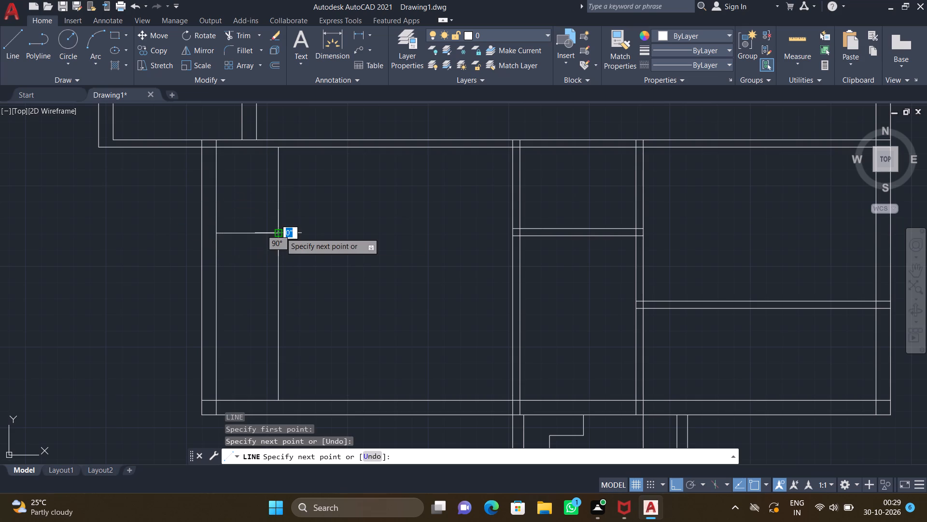
key("Return")
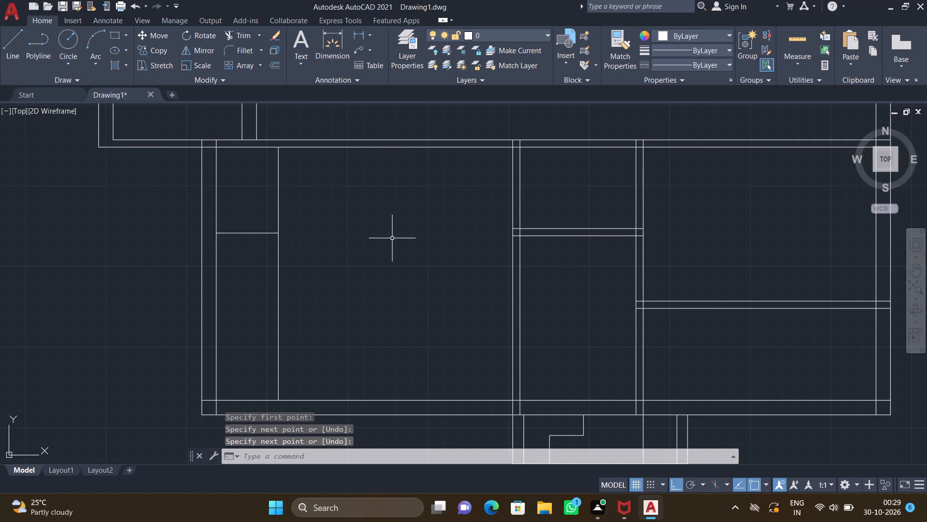
Draw a horizontal line across the south-middle room between its west and east partitions, a short distance south of its north partition.
scroll(389, 237, "down", 2)
middle_click_drag(408, 233, 270, 214)
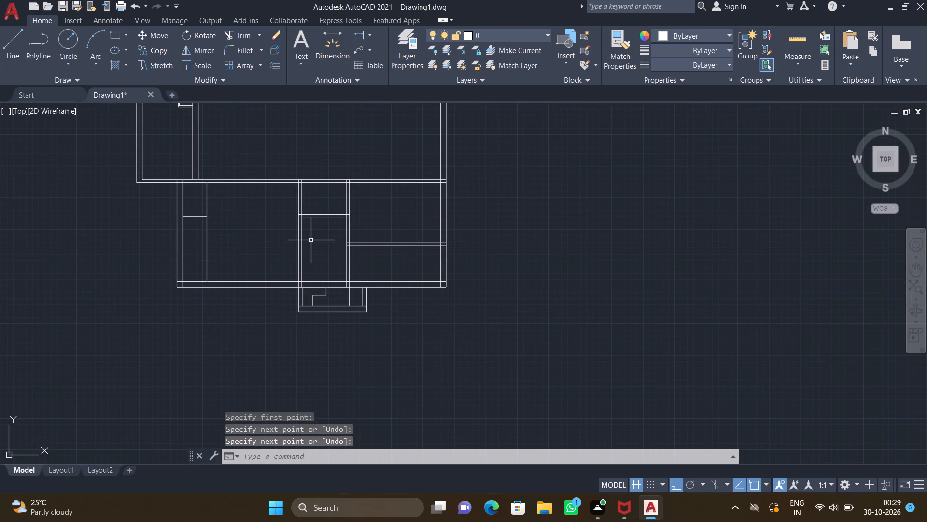
key("l")
key("Return")
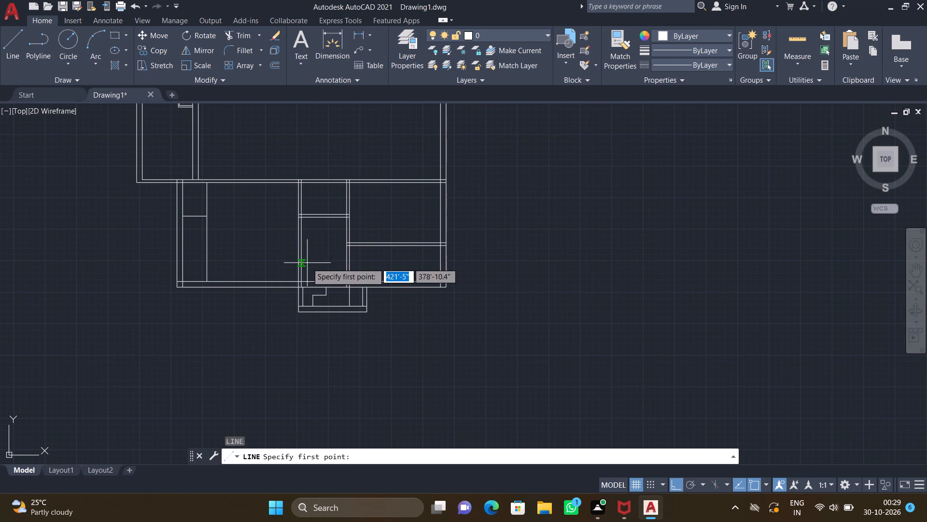
scroll(309, 247, "up", 2)
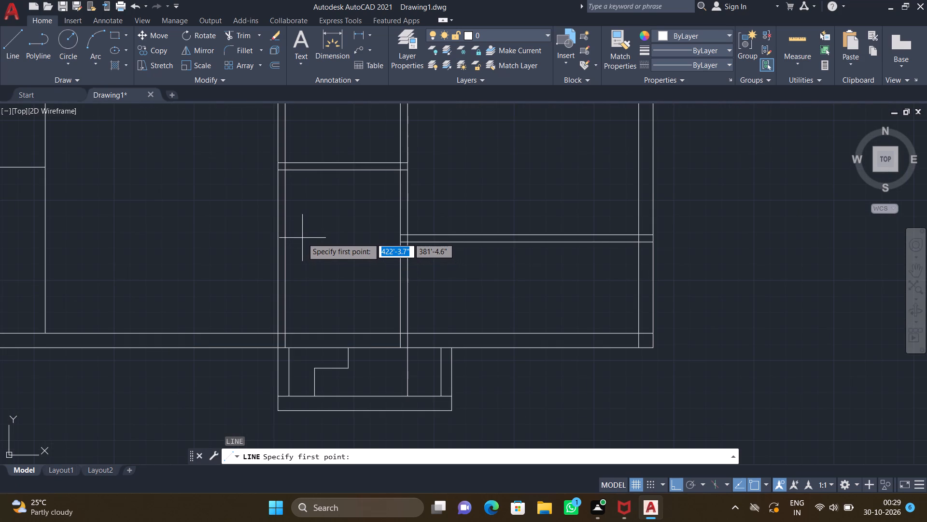
scroll(288, 220, "up", 2)
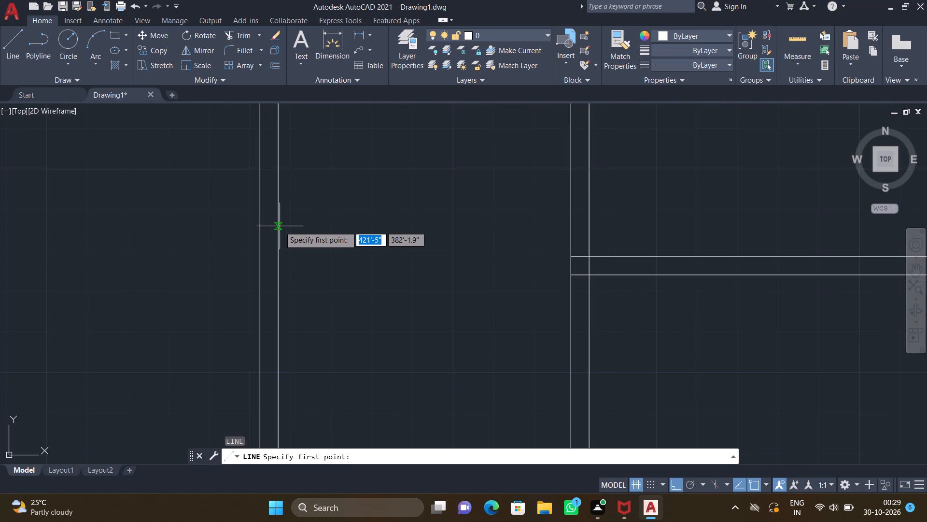
left_click_drag(278, 227, 294, 228)
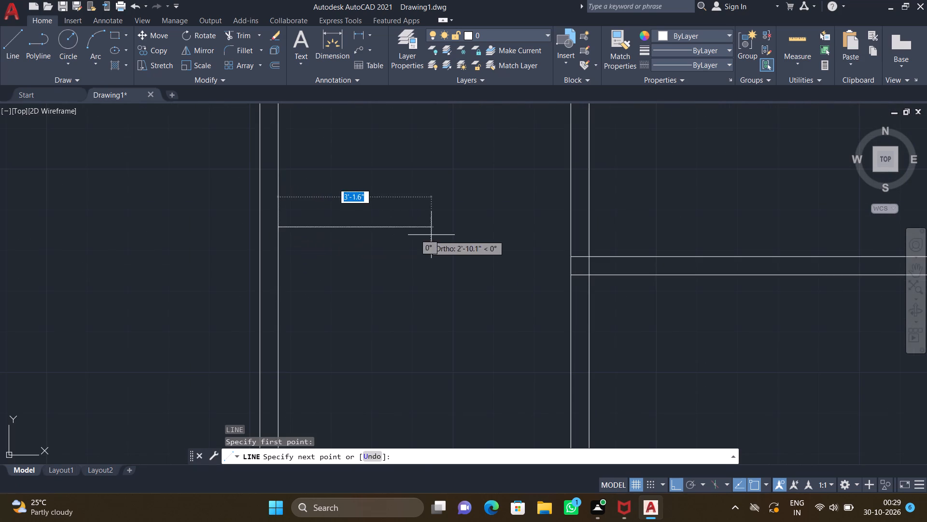
left_click(570, 225)
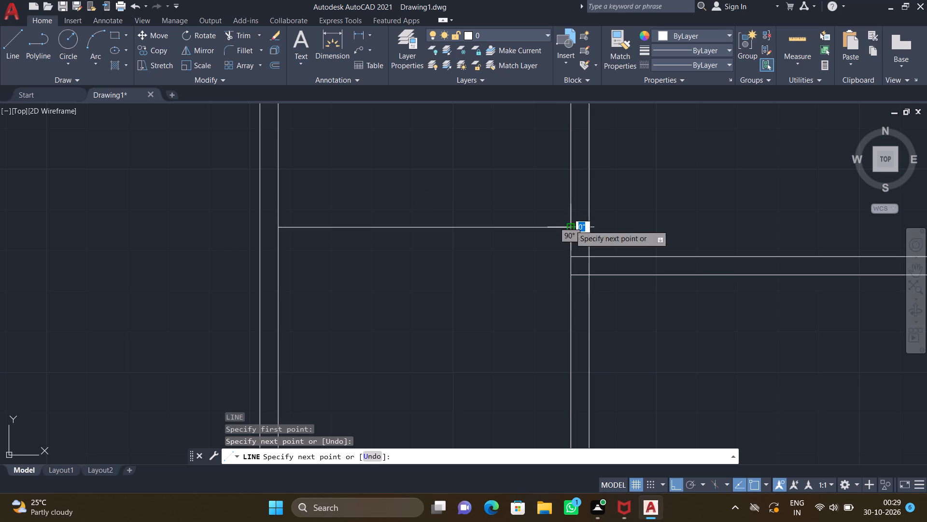
key("Return")
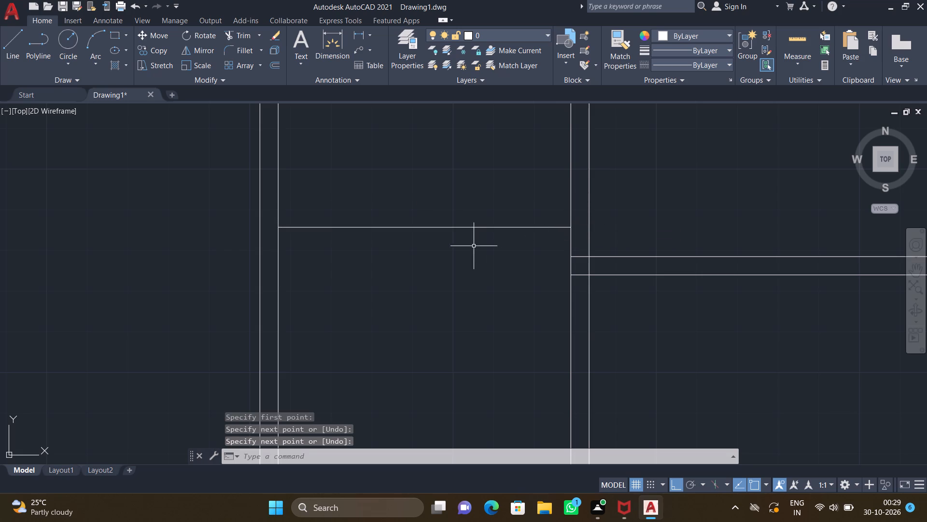
Draw a vertical line in the southeast room from the north partition's upper line to the south wall's inner face, about 2'-8" east of the west partition.
scroll(463, 243, "down", 3)
middle_click_drag(439, 214, 324, 187)
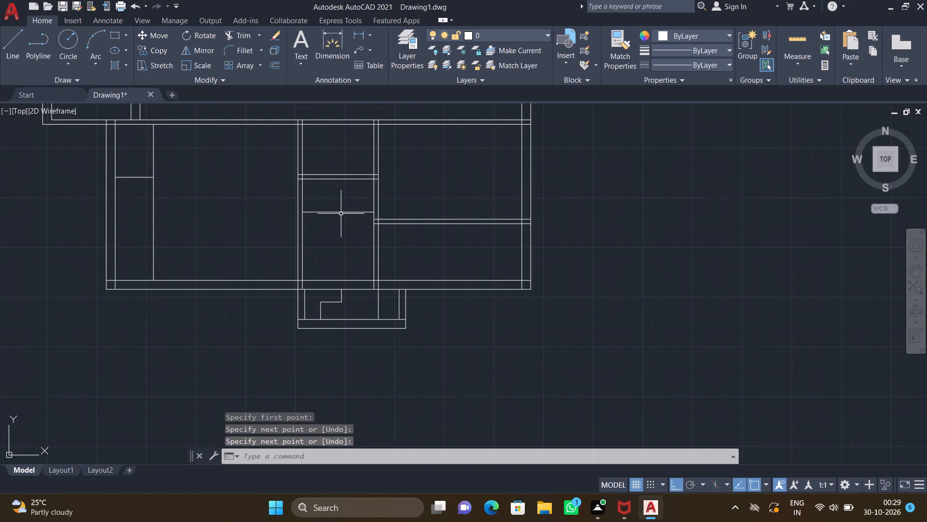
key("l")
key("Return")
middle_click_drag(434, 230, 390, 228)
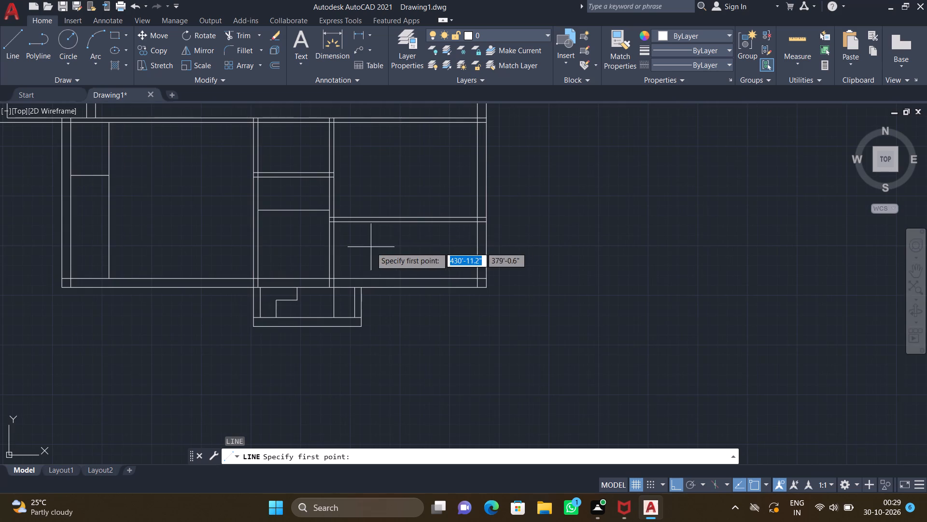
scroll(368, 232, "up", 2)
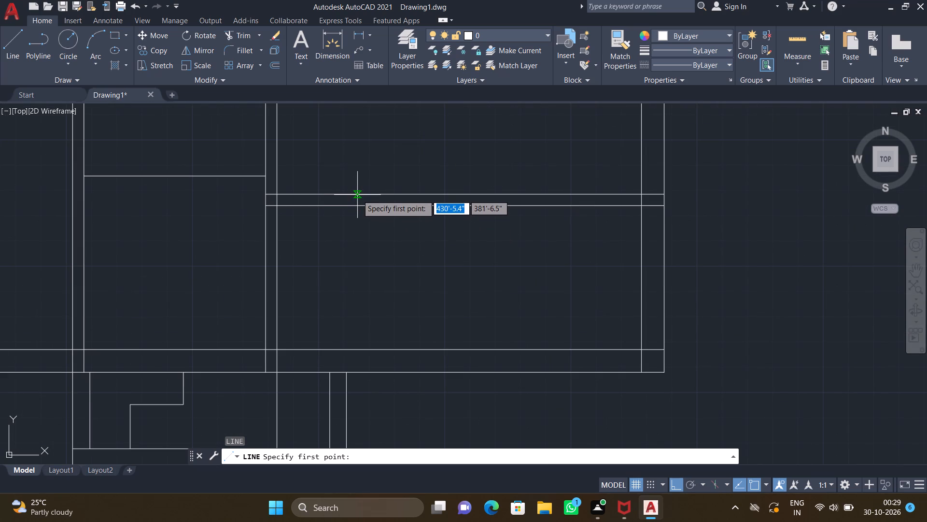
left_click(357, 194)
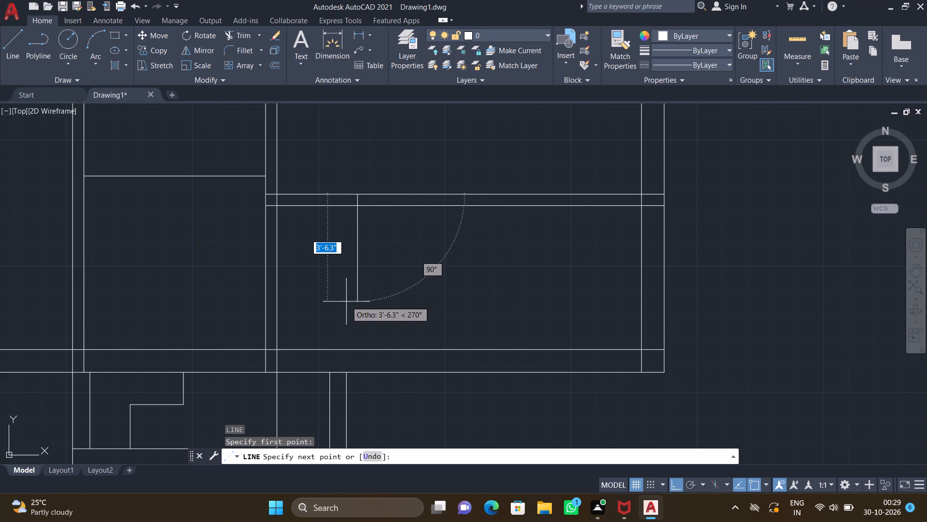
left_click(359, 346)
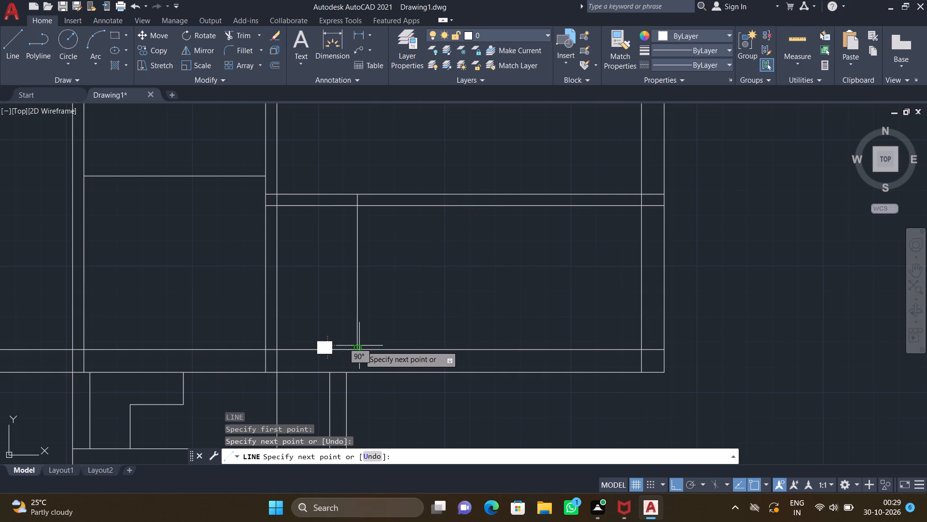
key("Return")
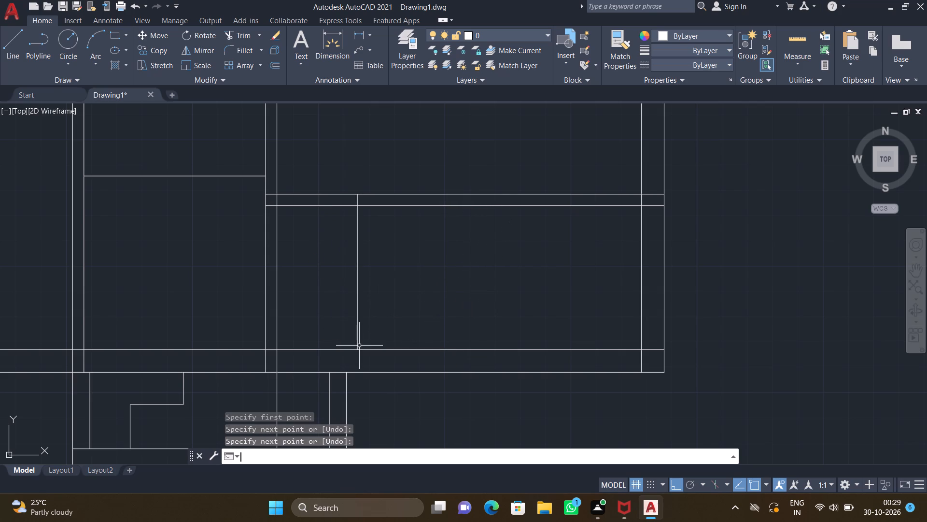
Draw a horizontal line about 2'-8" long from near the middle of the southeast room's vertical line west to the partition.
key("l")
key("Return")
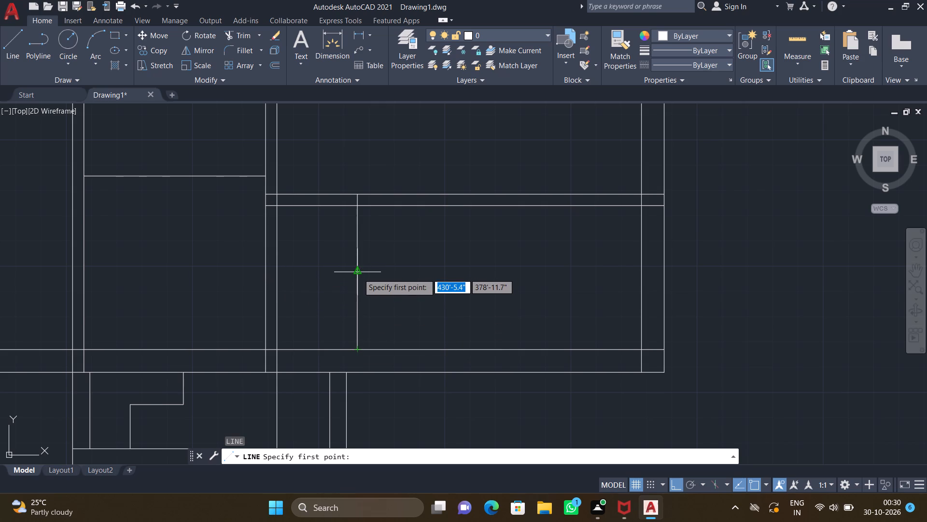
left_click_drag(358, 274, 345, 276)
scroll(278, 283, "up", 2)
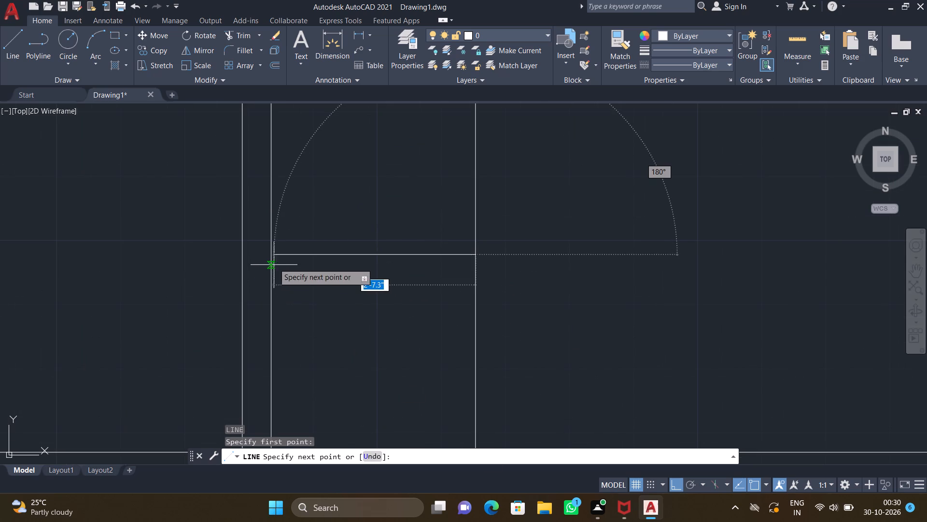
left_click(273, 253)
key("Return")
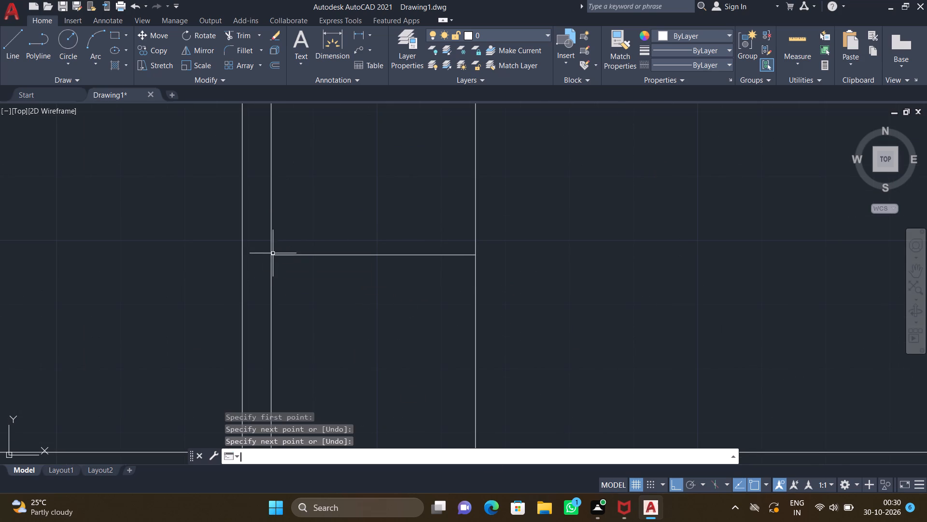
Draw an L-shaped line in the east room's southwest corner, about 1'-3.5" north from the south partition and about 2'-5" west to the west partition.
scroll(267, 256, "down", 3)
middle_click_drag(319, 221, 330, 290)
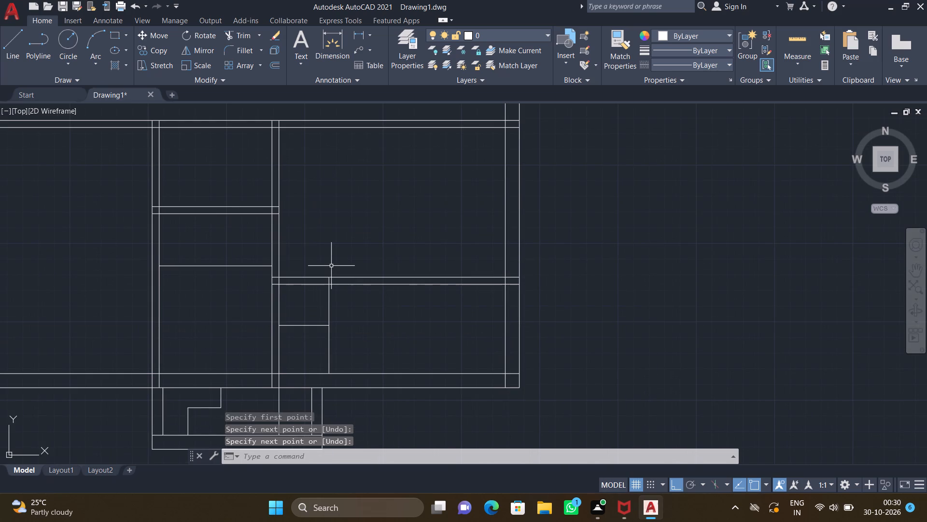
key("l")
key("Return")
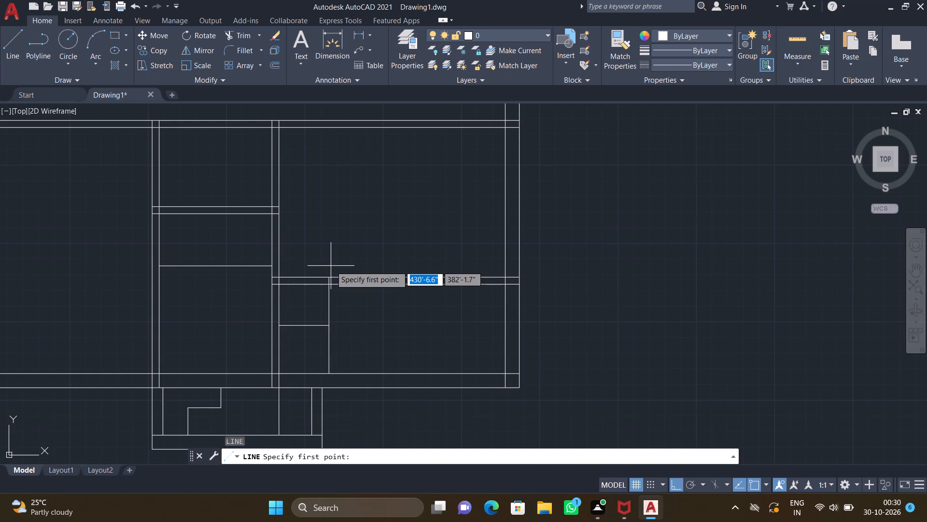
scroll(322, 275, "up", 2)
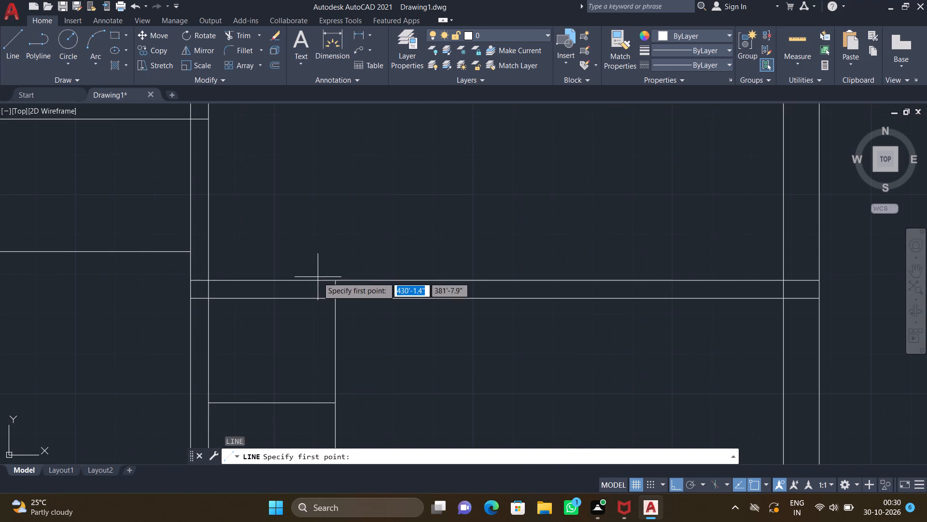
scroll(323, 281, "up", 1)
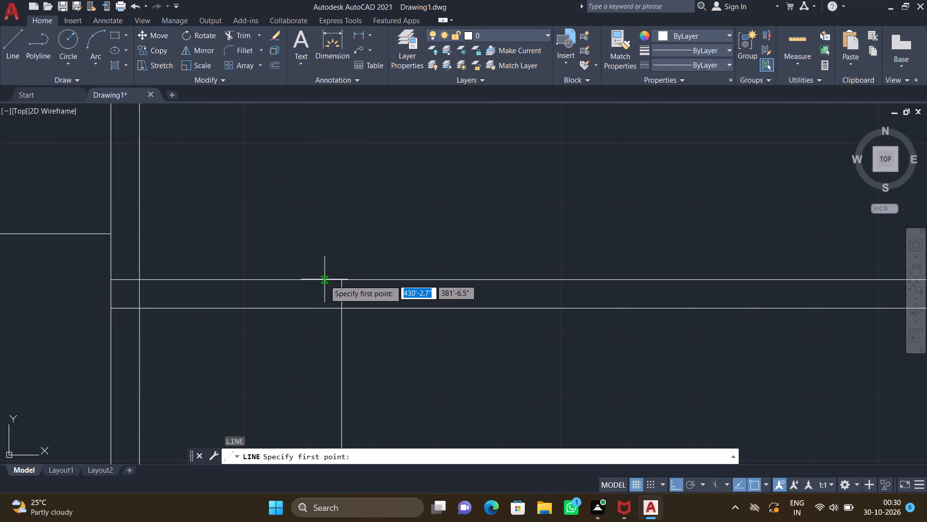
left_click(325, 280)
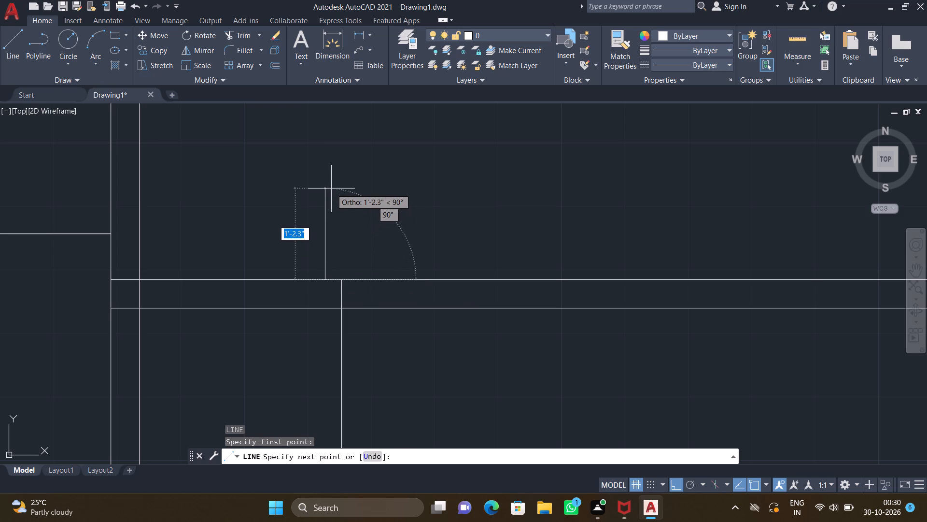
left_click(329, 181)
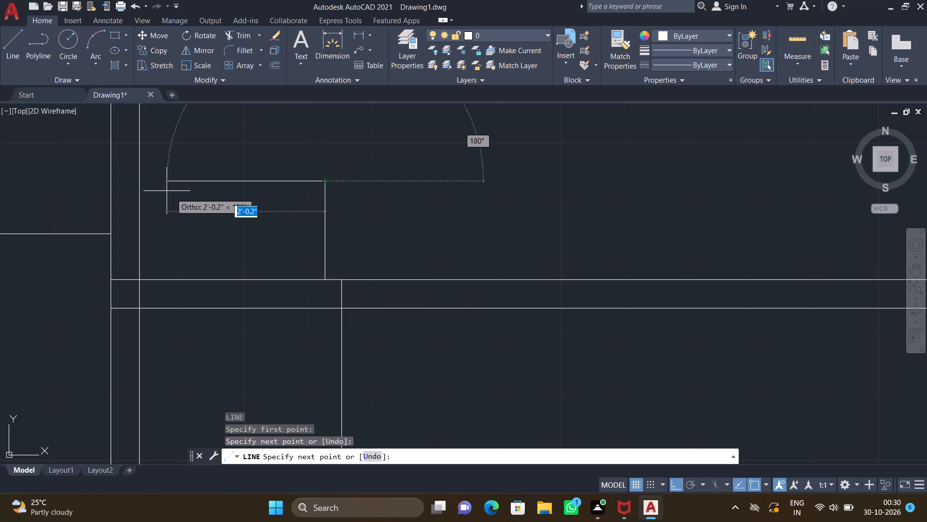
scroll(132, 191, "up", 2)
left_click(147, 169)
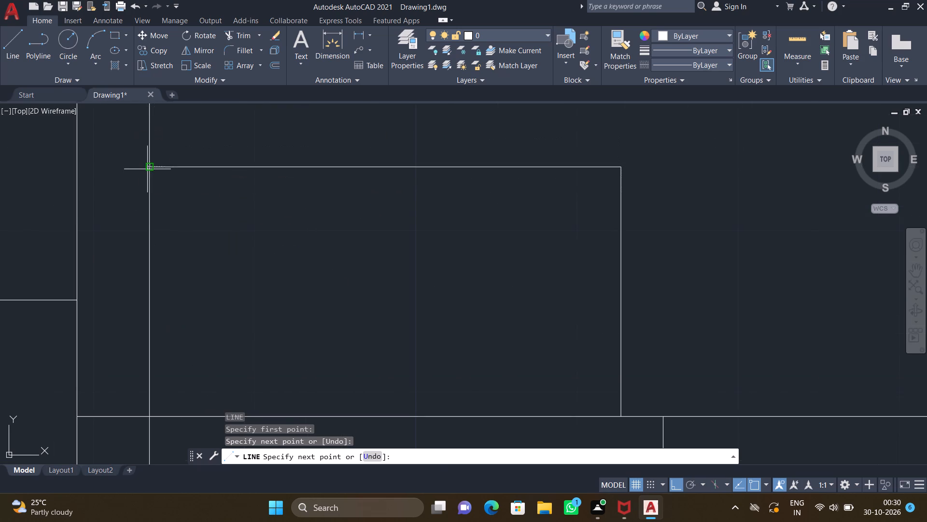
key("Return")
Draw an L-shaped line above the east room's southwest corner outline, about 2' north from its top edge and about 2'-2.4" west to the partition.
scroll(140, 178, "down", 4)
middle_click_drag(259, 184, 277, 205)
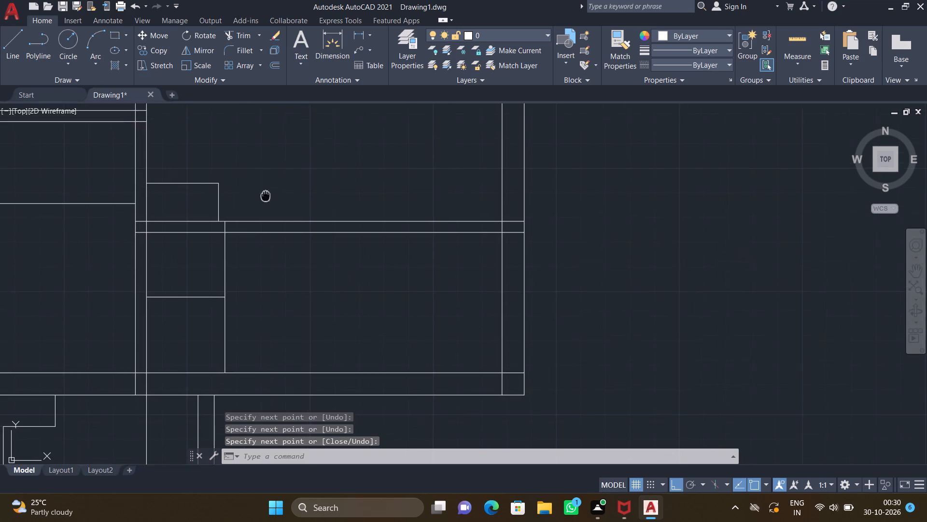
middle_click_drag(277, 205, 339, 250)
key("l")
key("Return")
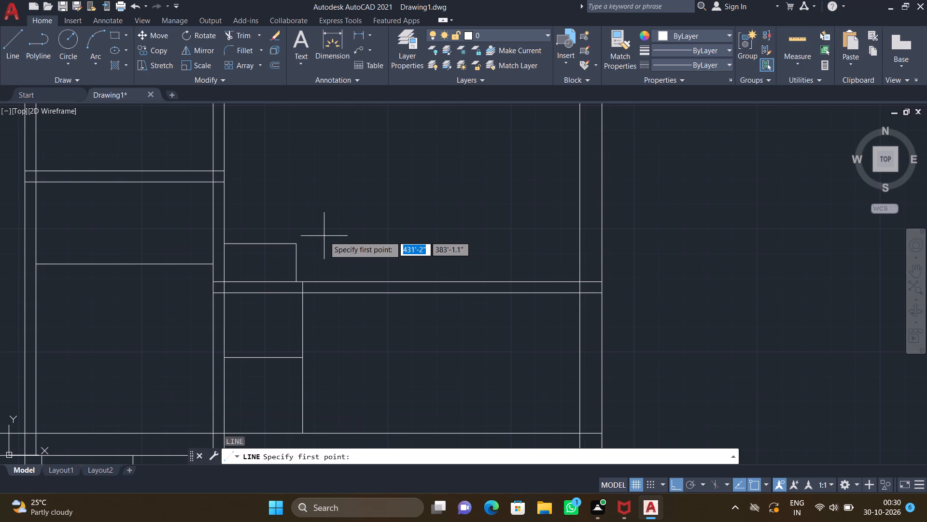
scroll(308, 247, "up", 2)
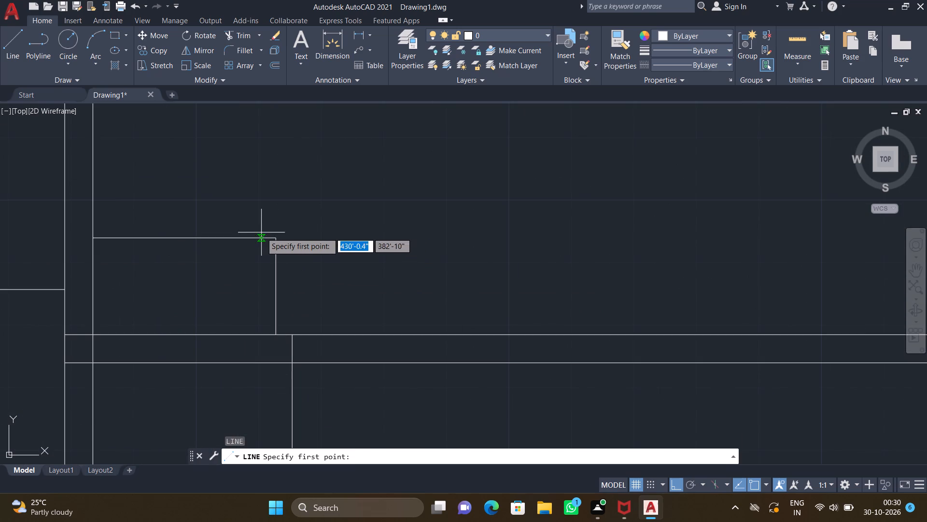
left_click_drag(258, 238, 258, 233)
middle_click_drag(278, 141, 354, 266)
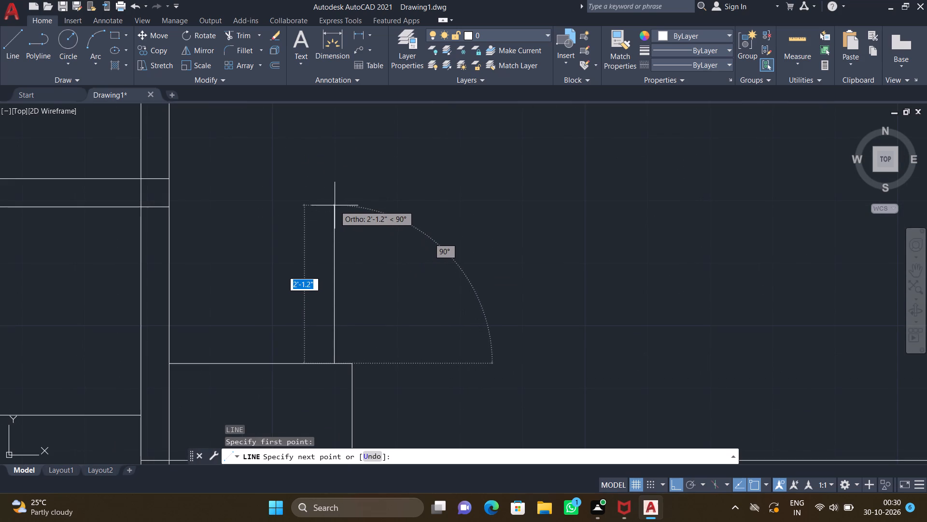
left_click(333, 215)
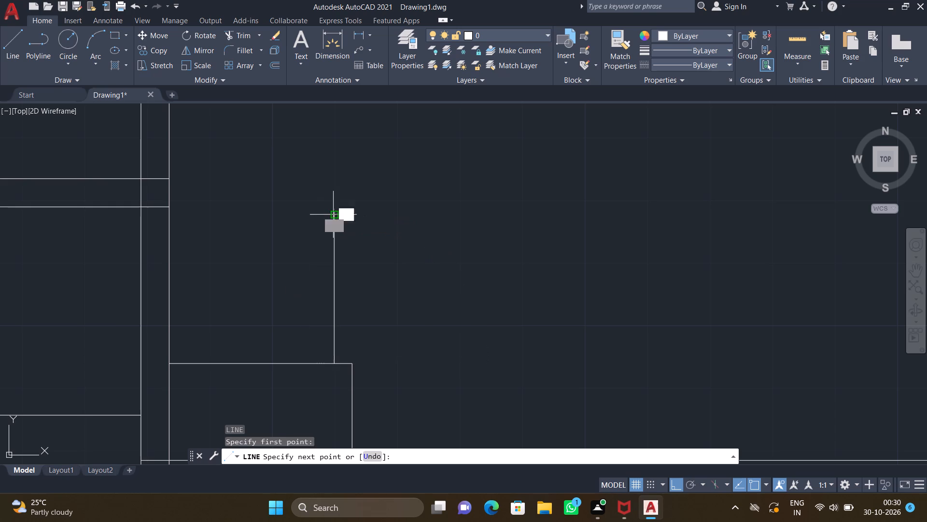
scroll(148, 203, "up", 2)
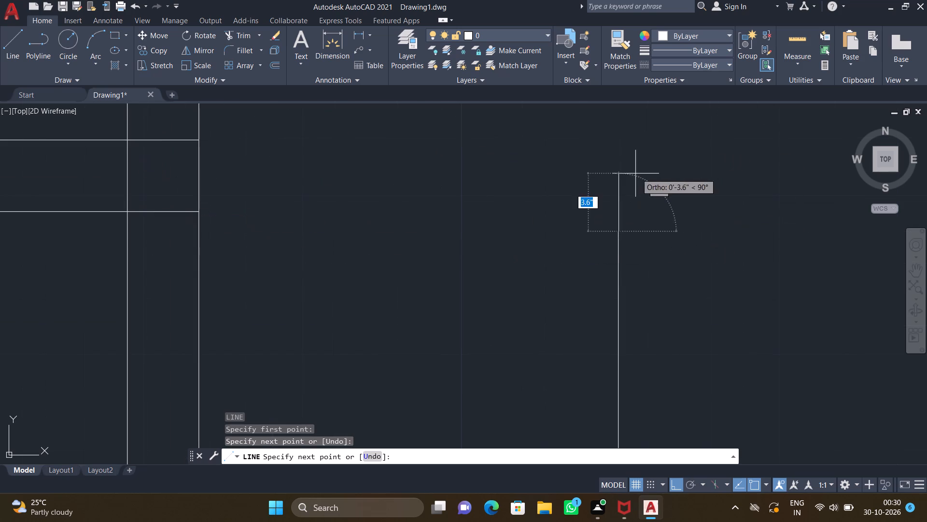
left_click(201, 231)
key("Return")
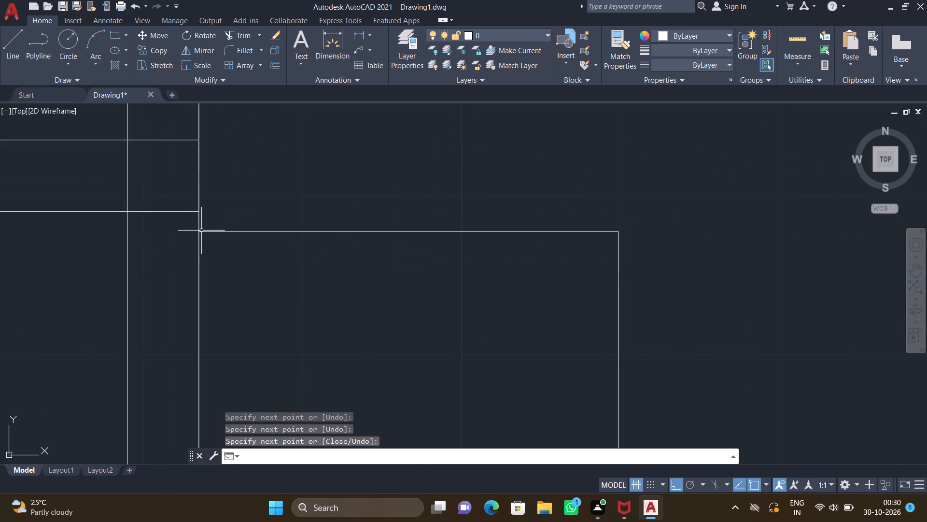
Draw a stepped line in the east room from the south partition about 2'-9" north, about 2'-8" east, and north to the room's north wall.
scroll(205, 234, "down", 4)
middle_click_drag(276, 261, 333, 246)
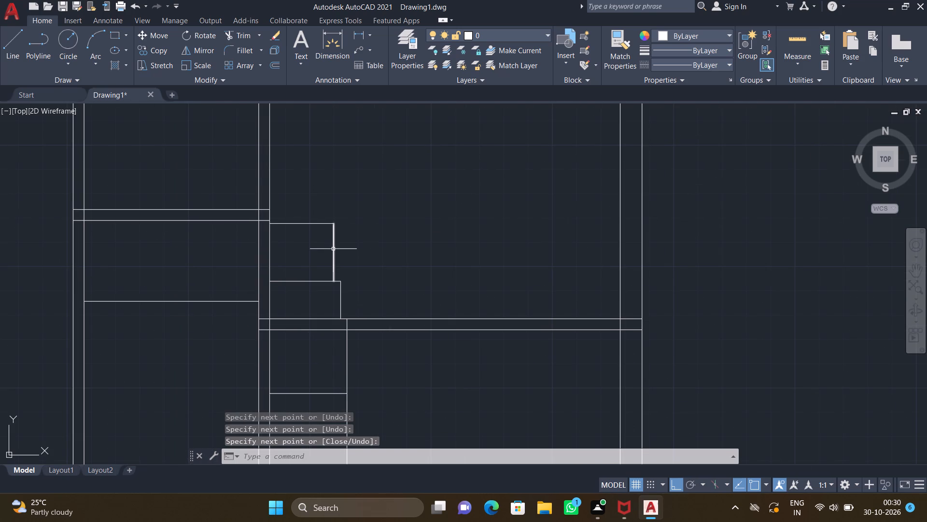
scroll(373, 256, "down", 2)
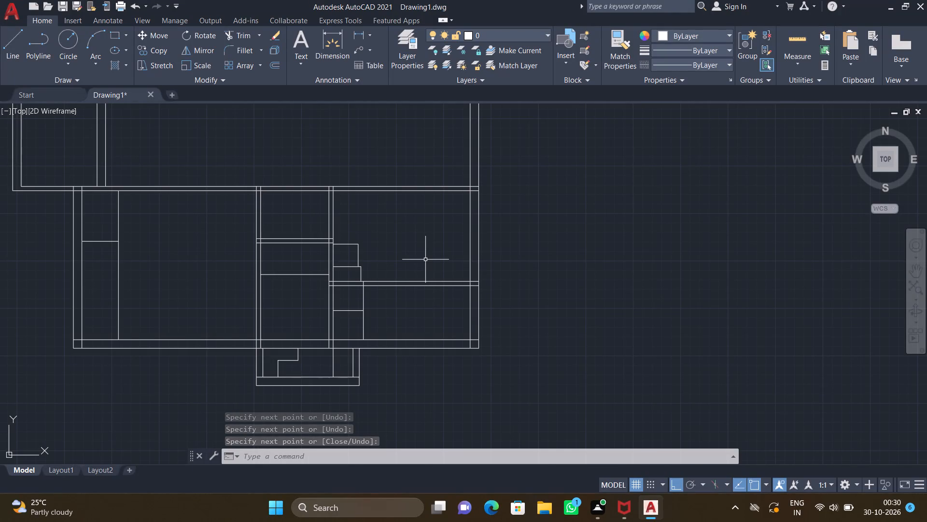
key("l")
key("Return")
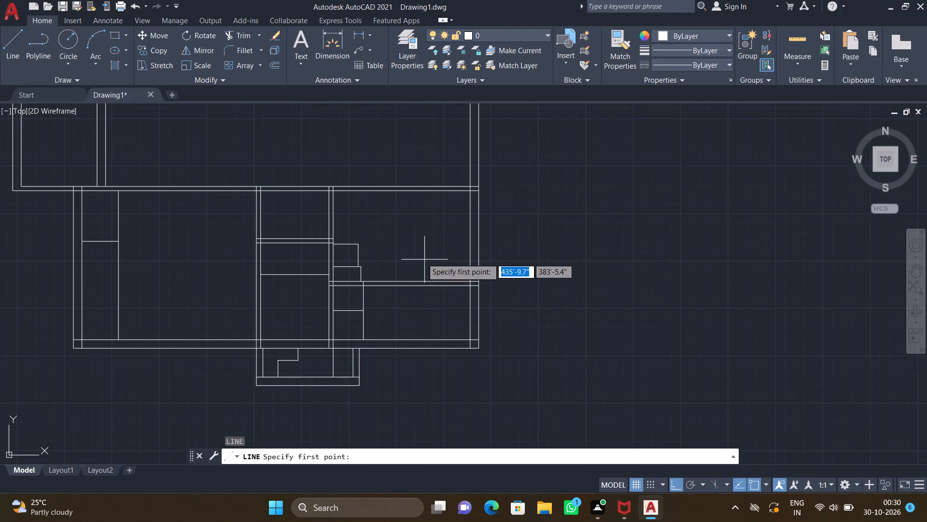
scroll(402, 289, "up", 3)
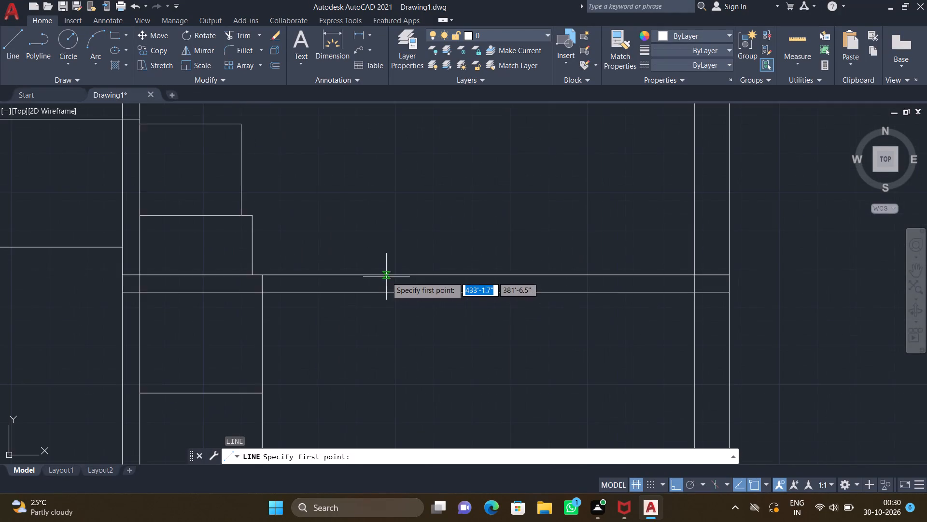
middle_click_drag(383, 275, 291, 279)
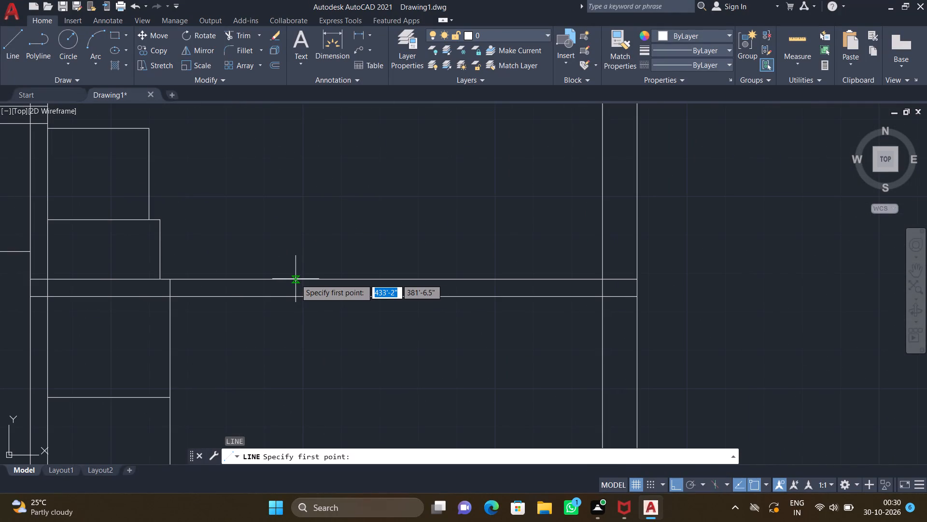
left_click(331, 278)
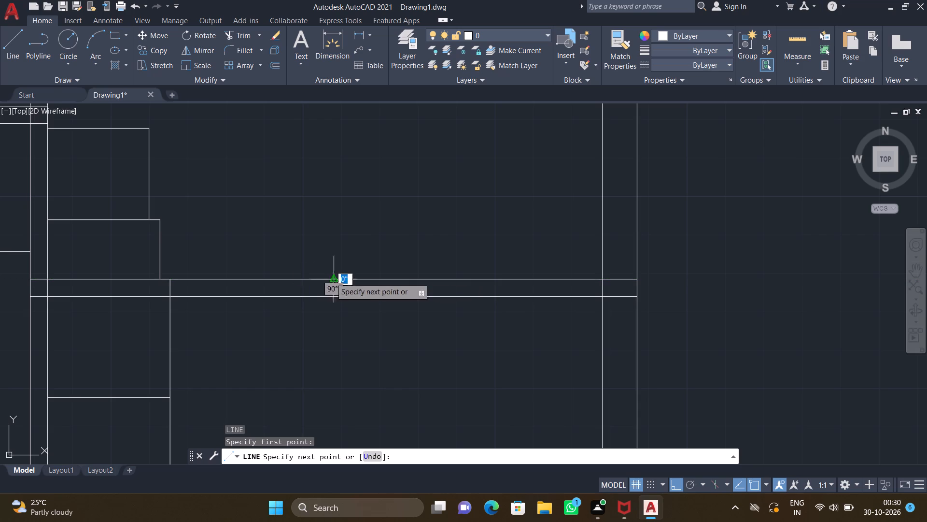
middle_click_drag(352, 204, 333, 282)
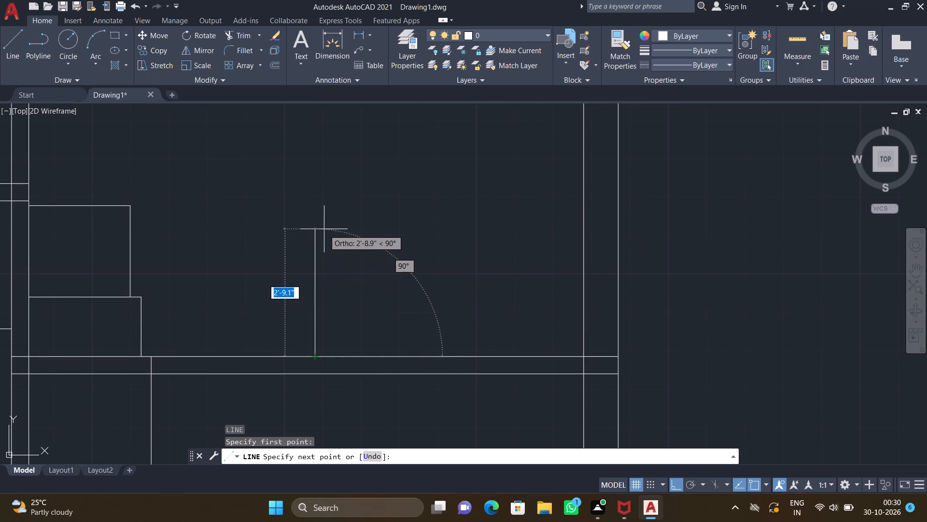
left_click_drag(319, 229, 324, 230)
scroll(437, 246, "down", 2)
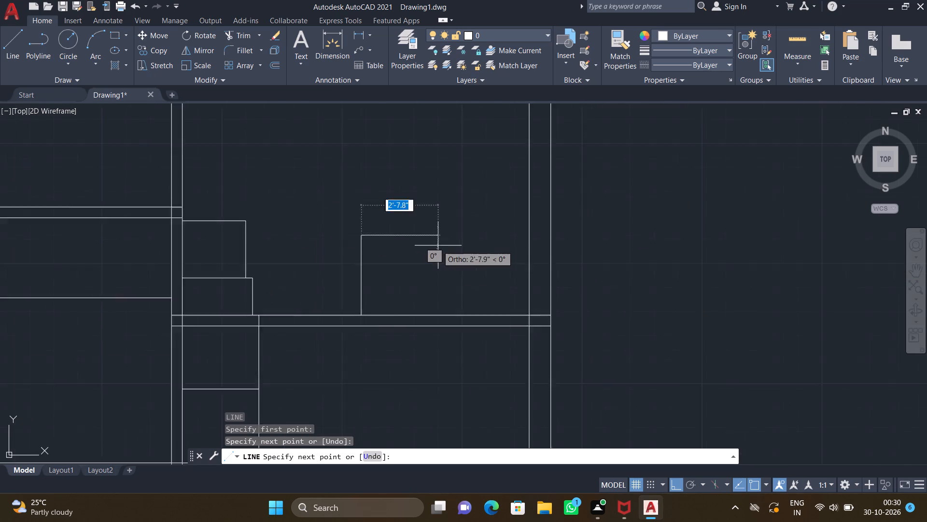
left_click(441, 239)
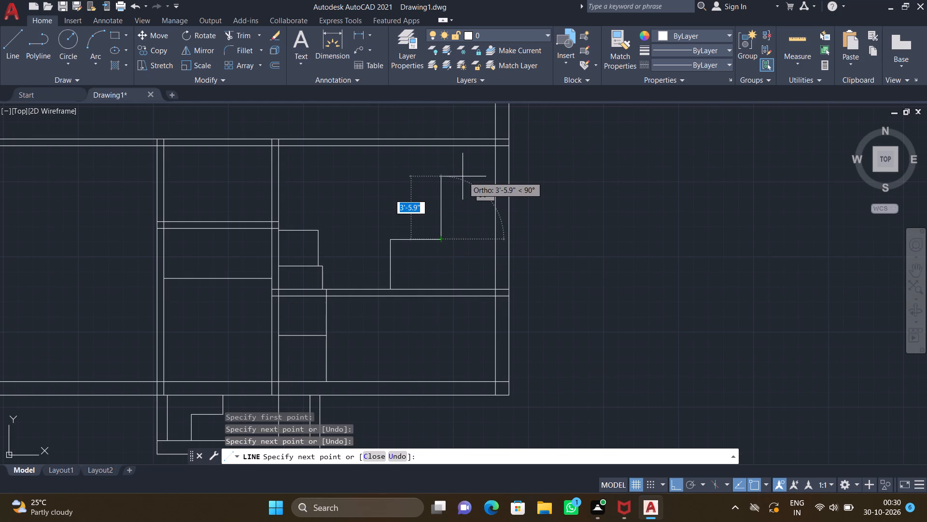
scroll(449, 164, "up", 1)
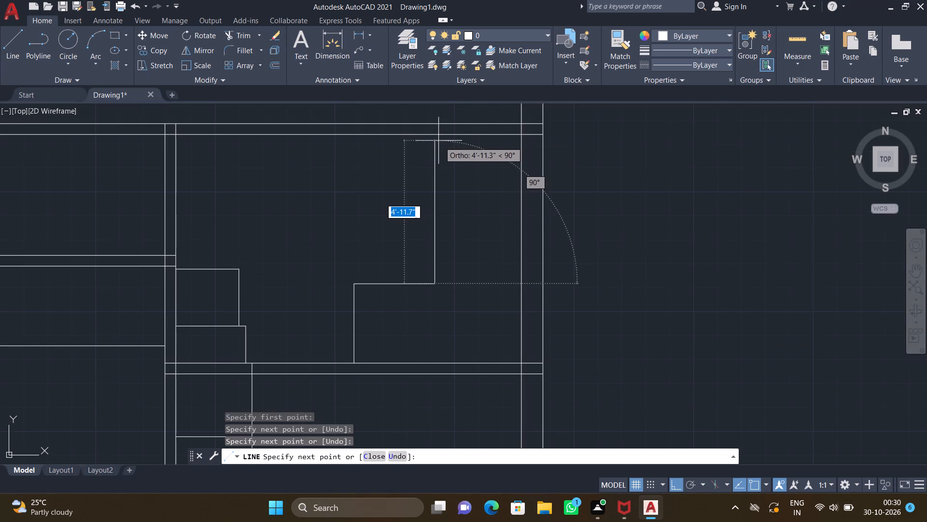
left_click(435, 134)
key("Return")
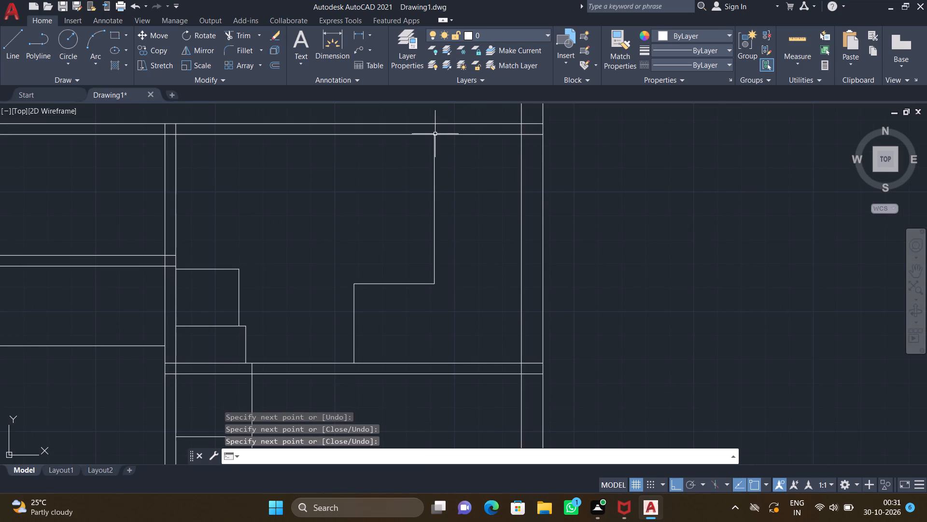
Draw a 4' by 9" rectangle from lines in the empty area west of the floor plan.
scroll(396, 154, "down", 2)
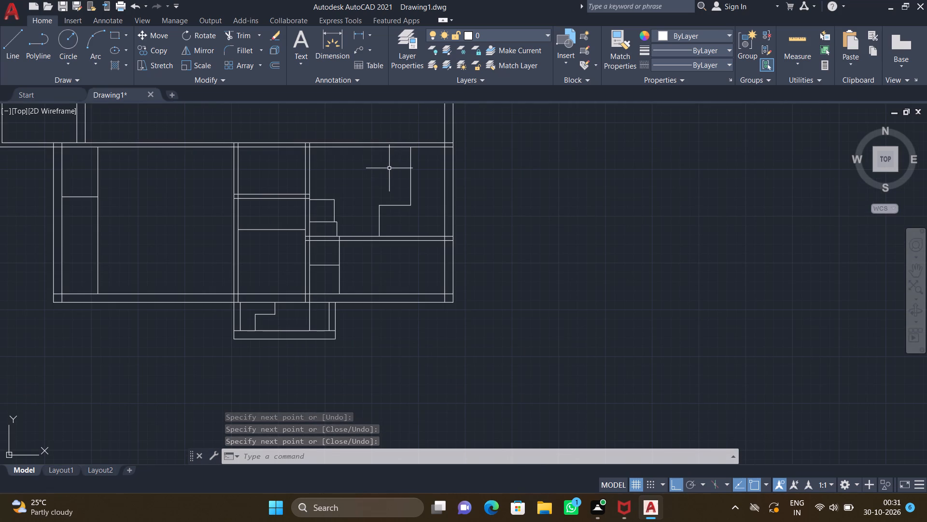
scroll(350, 178, "down", 3)
middle_click_drag(301, 198, 374, 257)
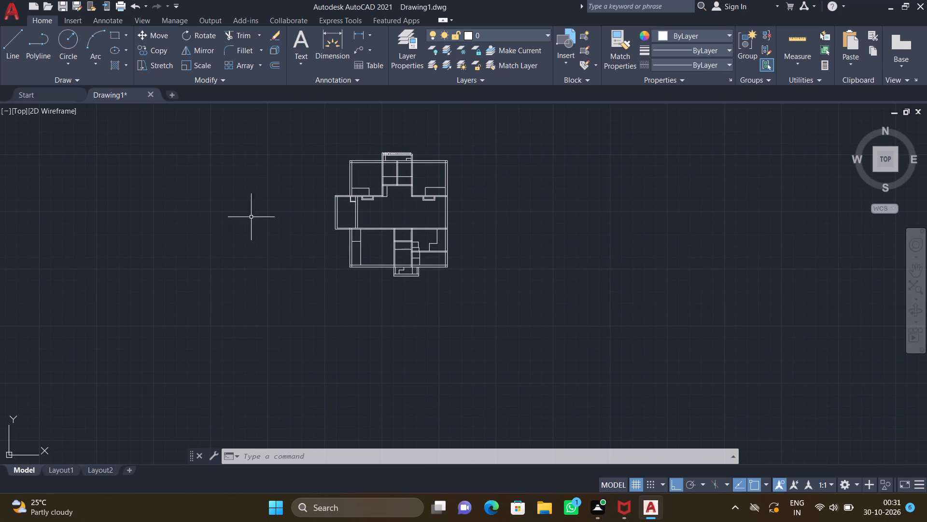
middle_click_drag(256, 220, 355, 234)
scroll(331, 212, "up", 2)
key("l")
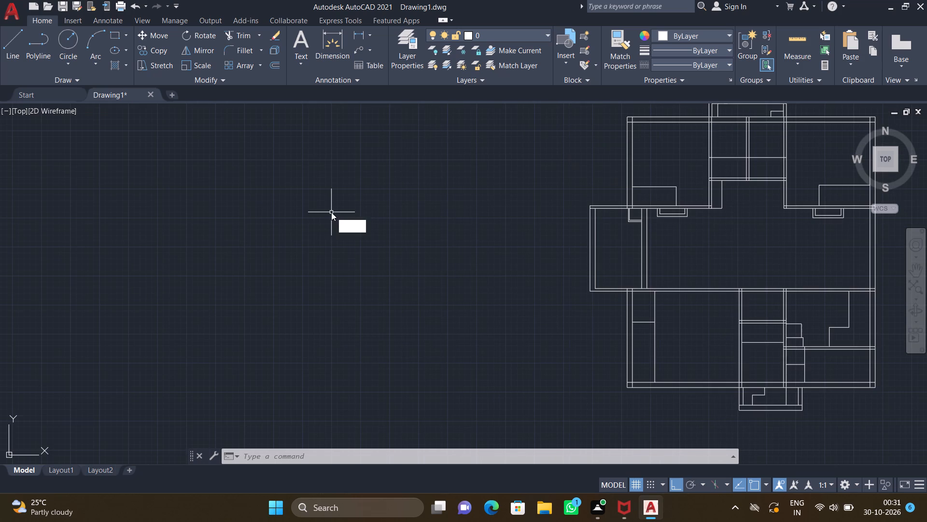
key("Return")
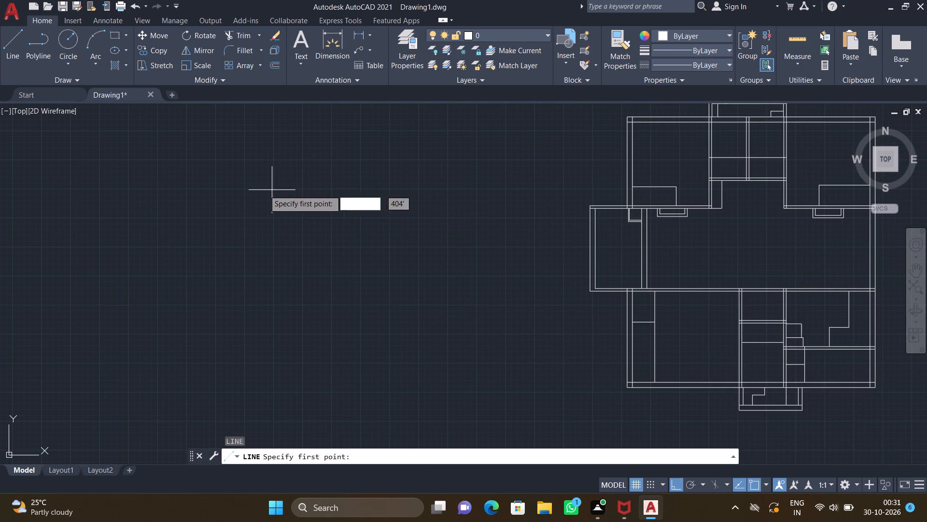
left_click(258, 188)
type("4'")
key("Return")
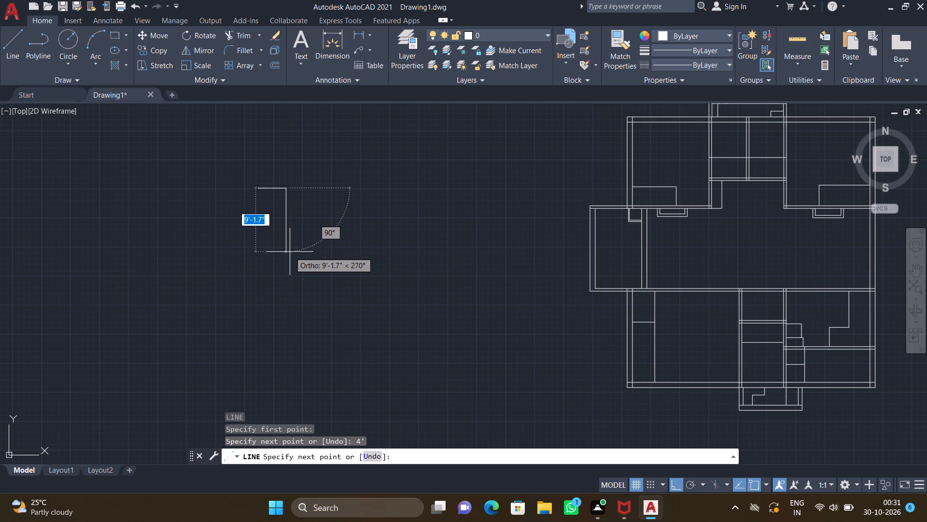
key("9")
key("shift+quotedbl")
key("Return")
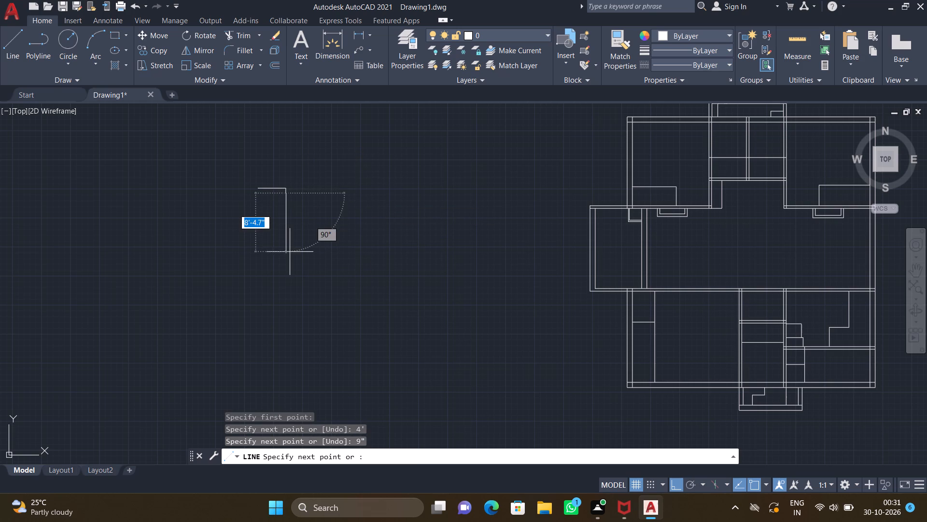
type("4'")
key("Return")
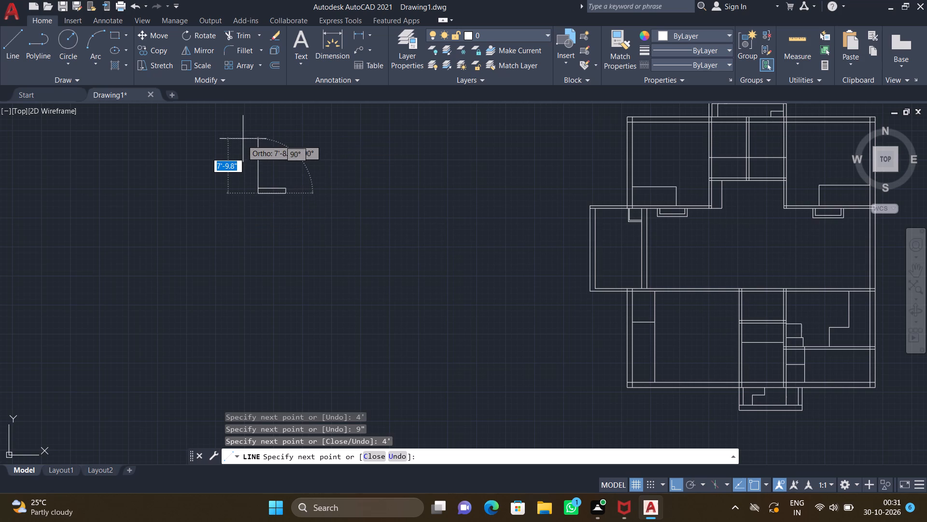
type("9\"")
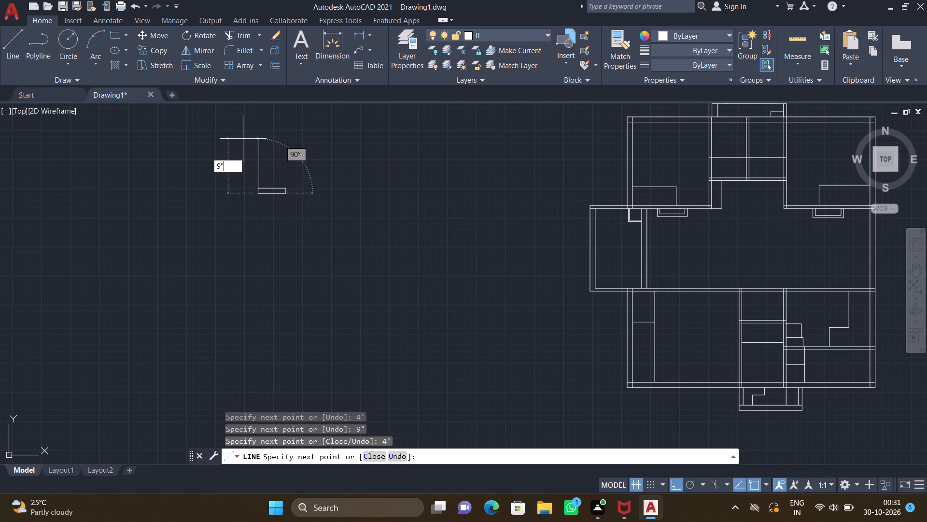
key("Return")
key("Return")
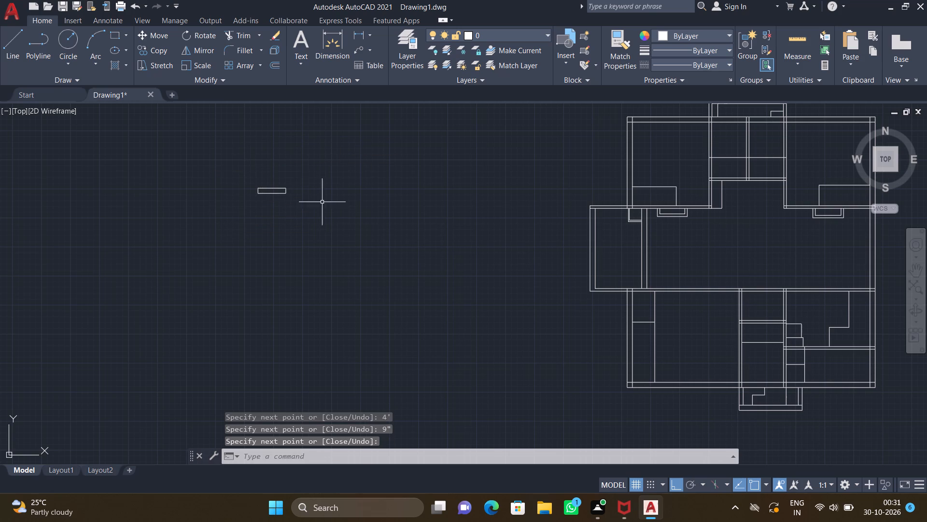
Offset both long edges of the 4' by 9" rectangle 3" inward.
scroll(287, 196, "up", 3)
key("o")
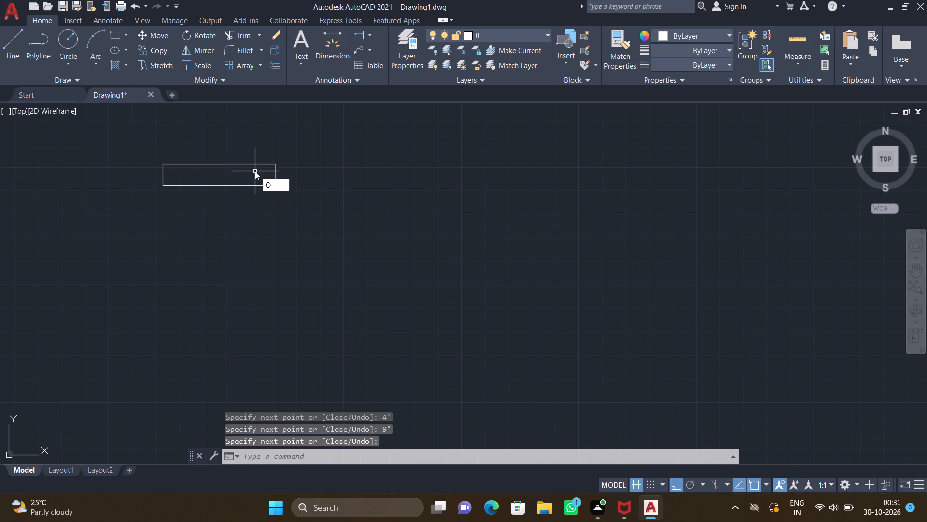
key("Return")
type("3\"")
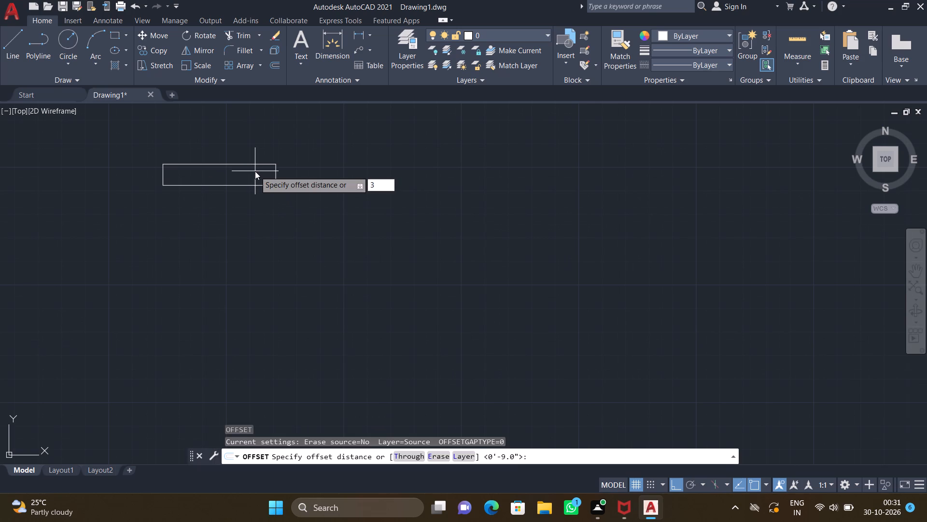
key("Return")
left_click_drag(255, 163, 256, 169)
left_click(253, 182)
left_click_drag(253, 186, 254, 177)
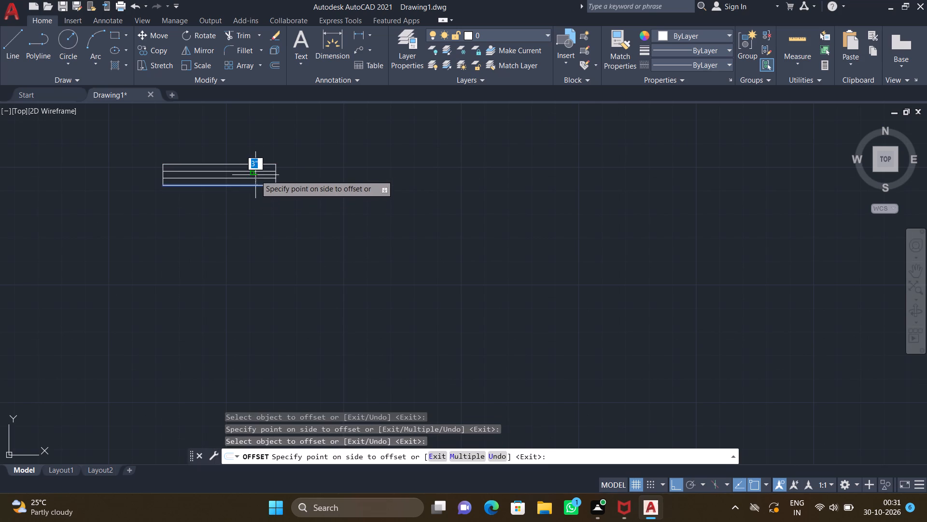
left_click(255, 175)
key("Return")
Draw a 6' by 9" rectangle from lines, east of the 4' window symbol.
key("l")
key("Return")
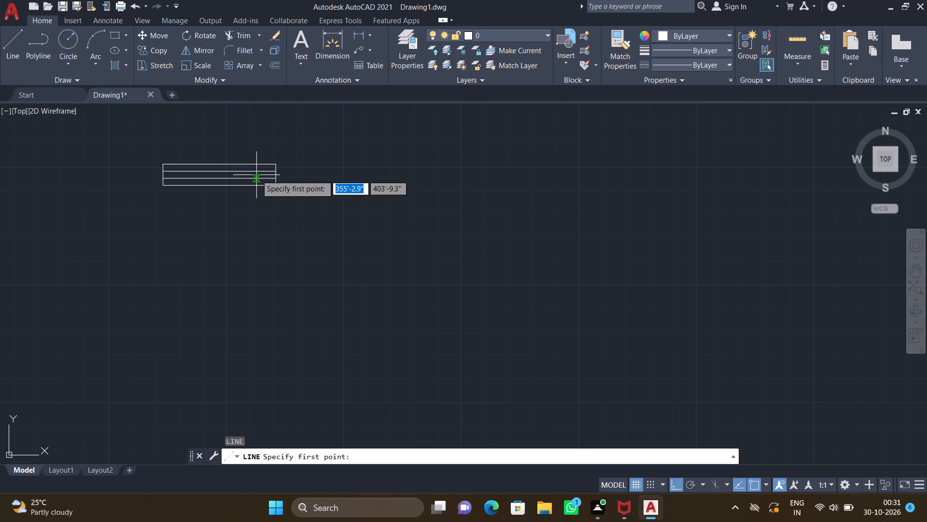
middle_click_drag(364, 214, 266, 239)
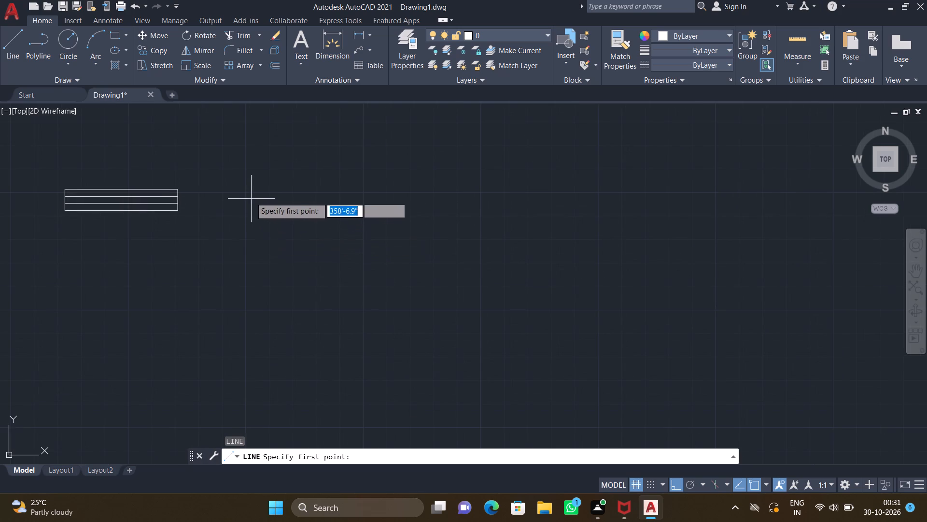
left_click_drag(249, 188, 260, 189)
type("6'")
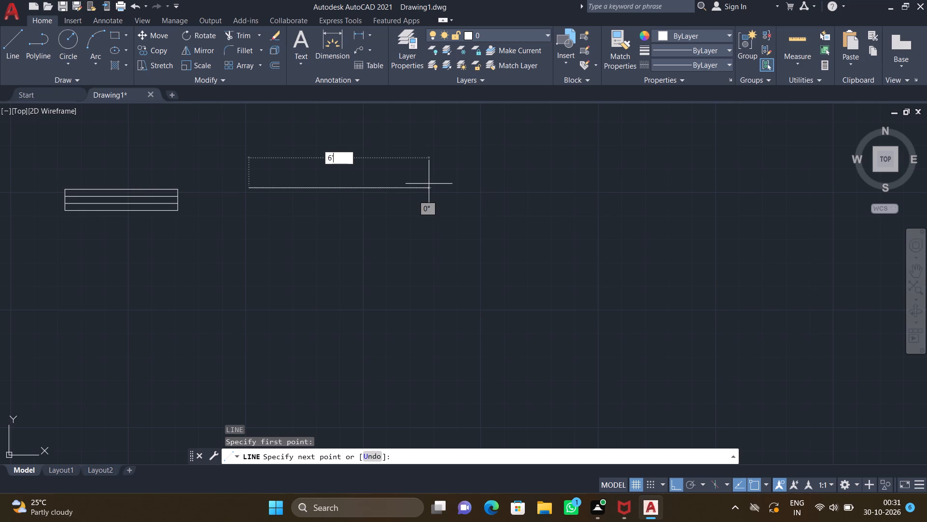
key("Return")
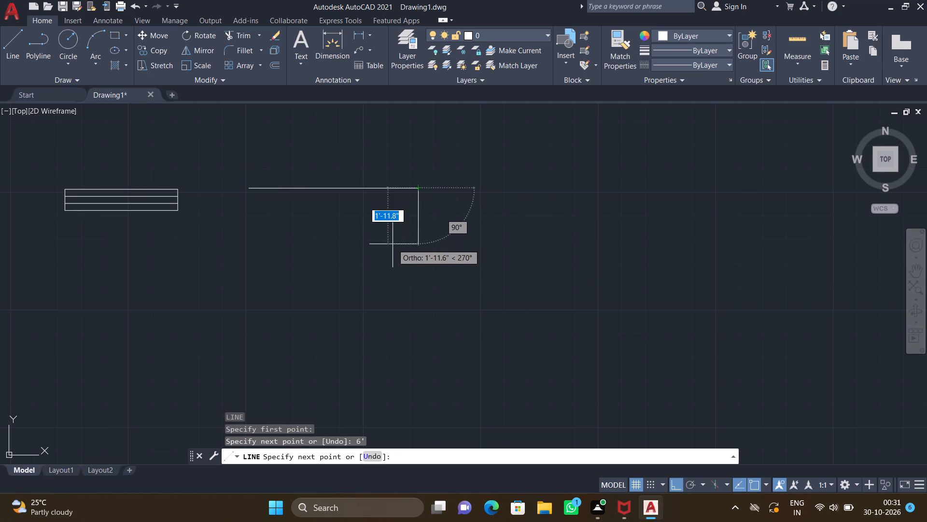
key("9")
key("shift+quotedbl")
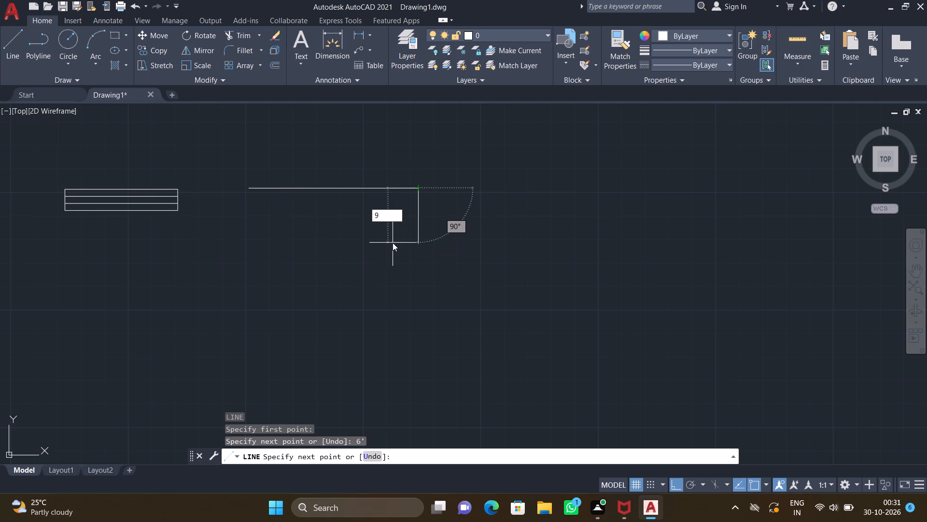
key("Return")
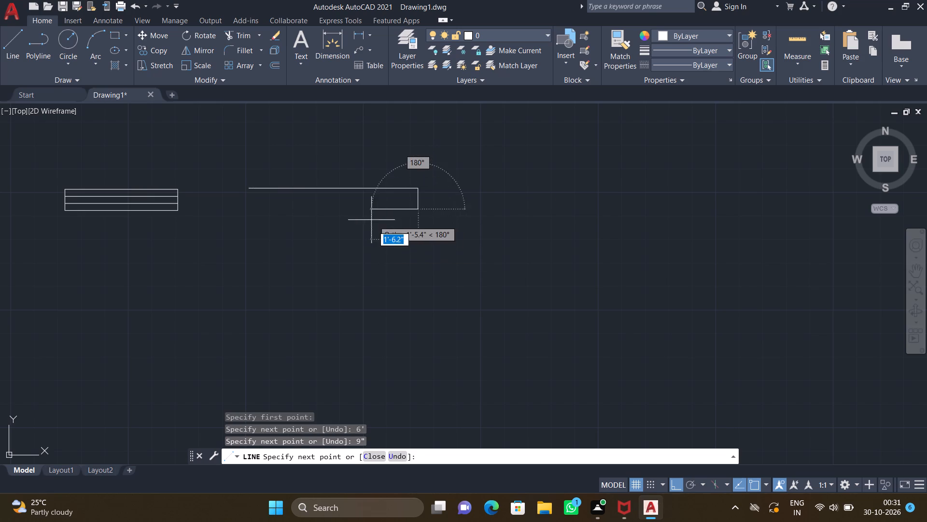
type("6'")
key("Return")
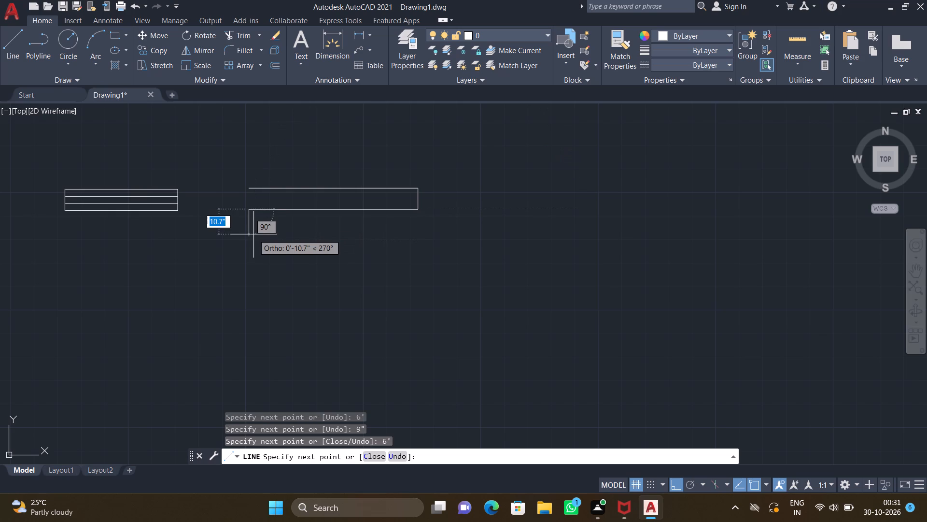
key("9")
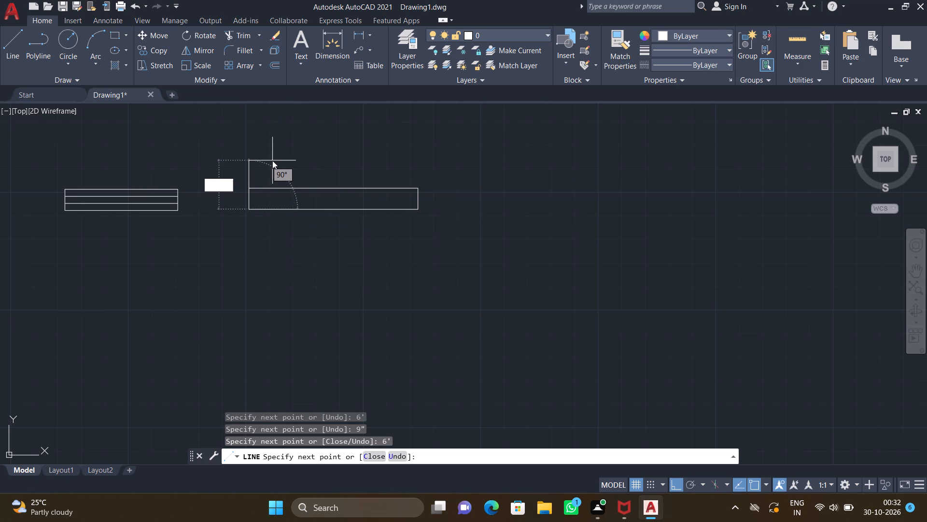
key("shift+quotedbl")
key("Return")
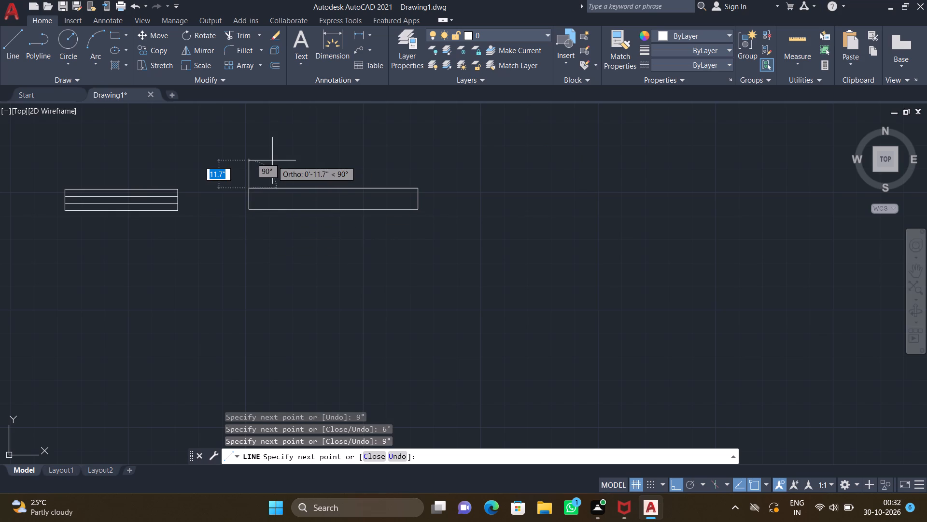
key("Return")
Offset both long edges of the 6' by 9" rectangle 3" inward.
key("o")
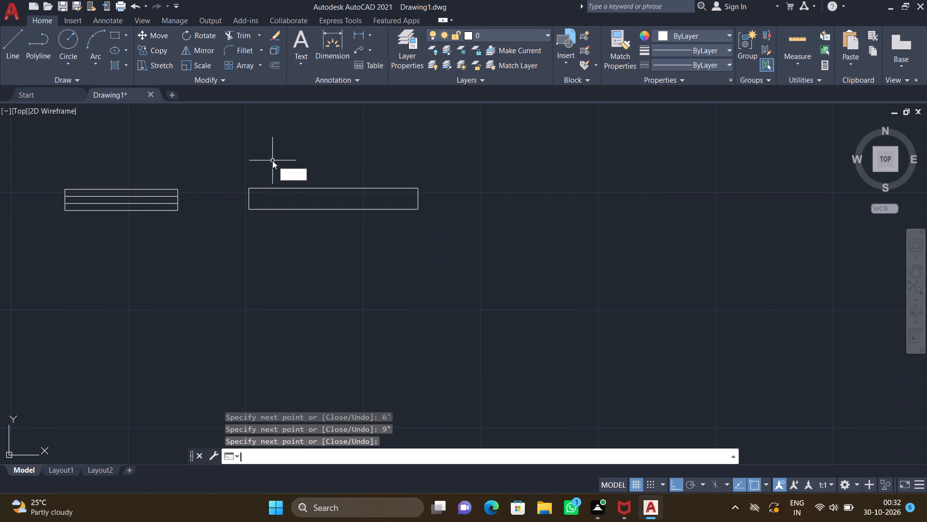
key("Return")
type("3\"")
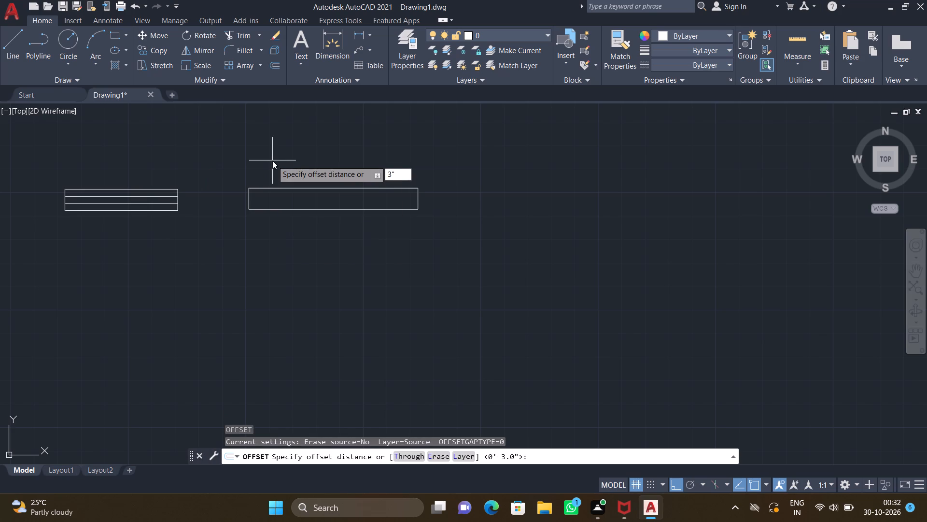
key("Return")
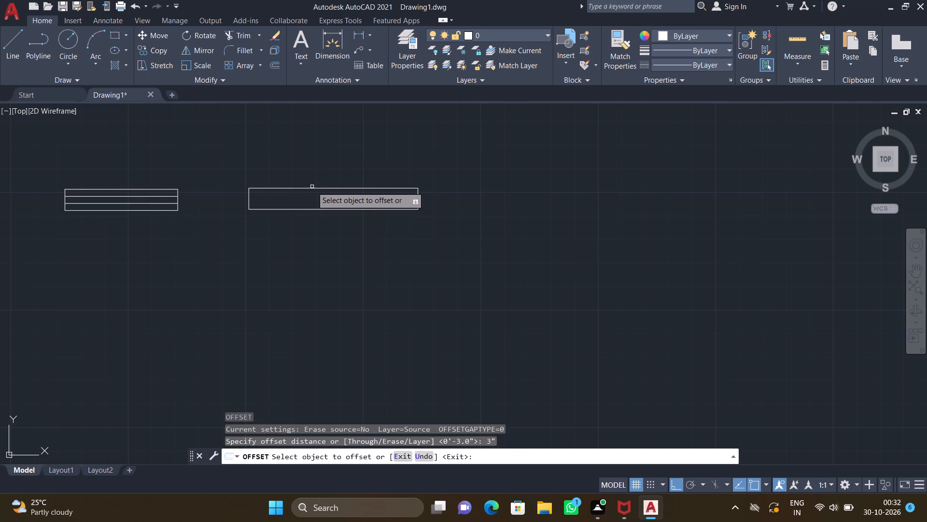
left_click(312, 188)
left_click(312, 207)
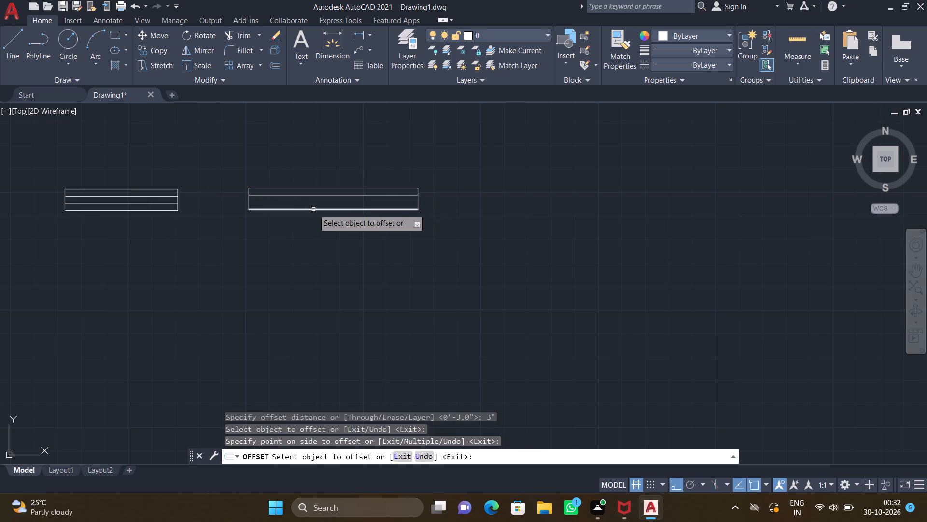
left_click(313, 209)
left_click(317, 195)
key("Return")
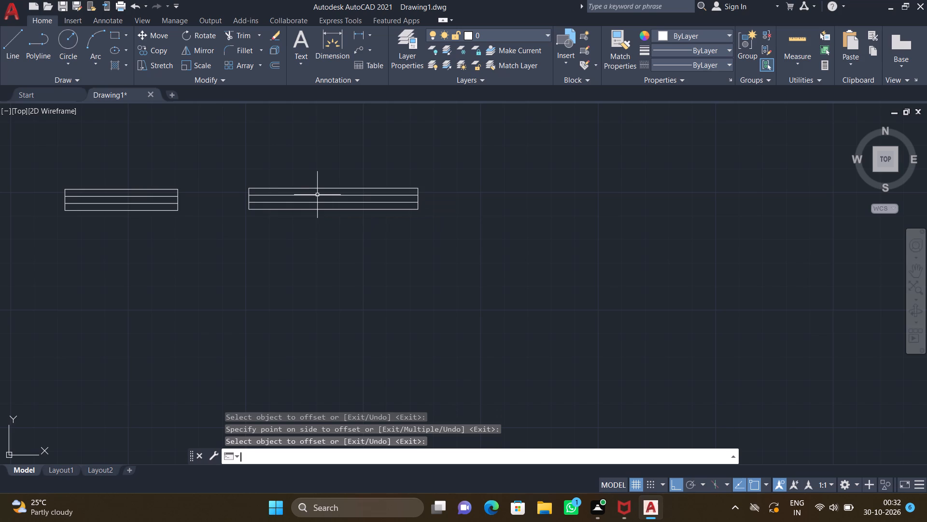
Draw a 2' by 9" rectangle from lines in the empty area south of the two window symbols.
middle_click_drag(324, 252, 374, 241)
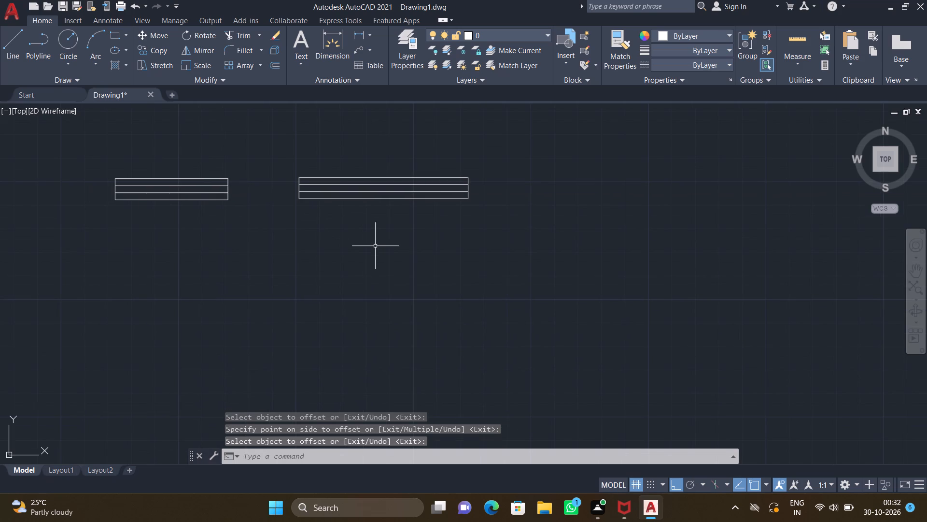
key("l")
key("Return")
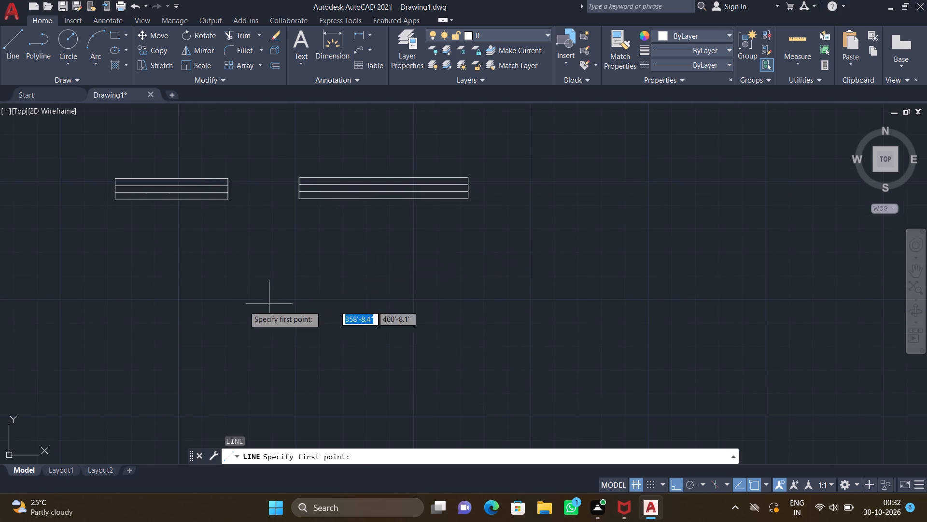
left_click(189, 301)
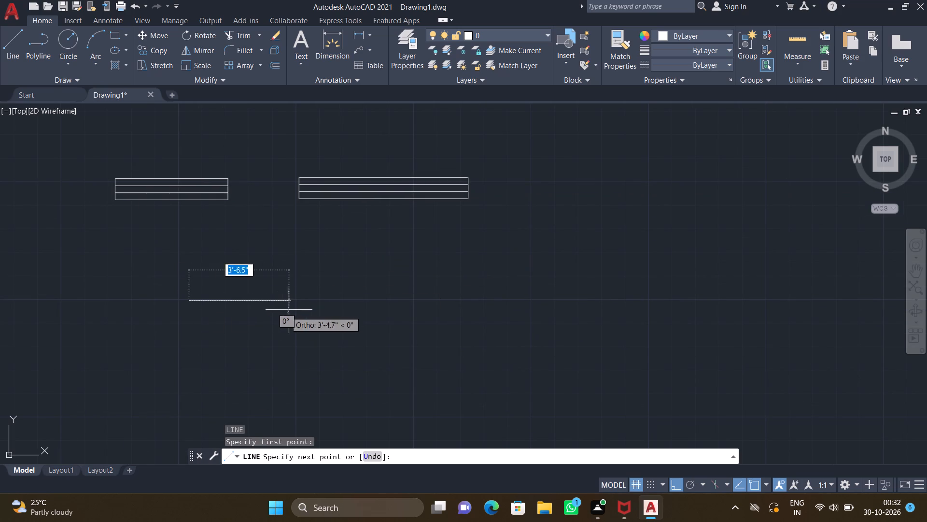
type("2'")
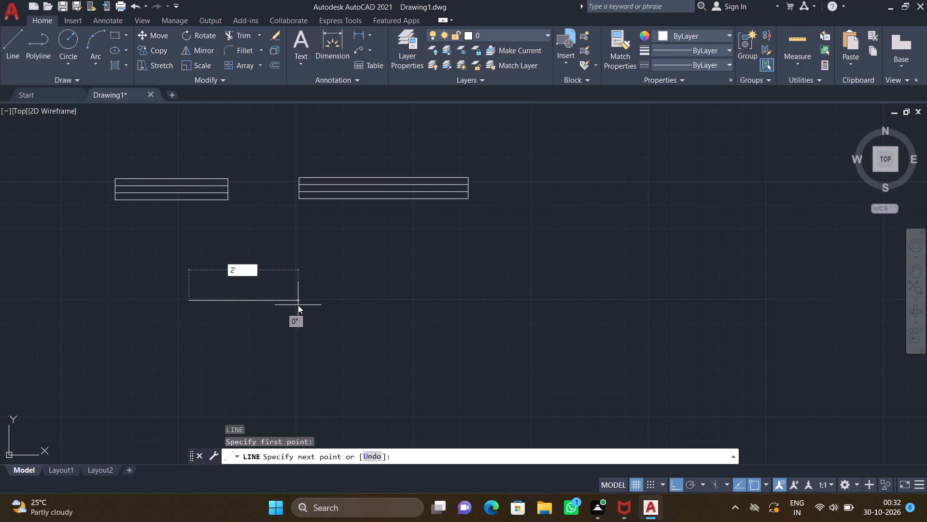
key("Return")
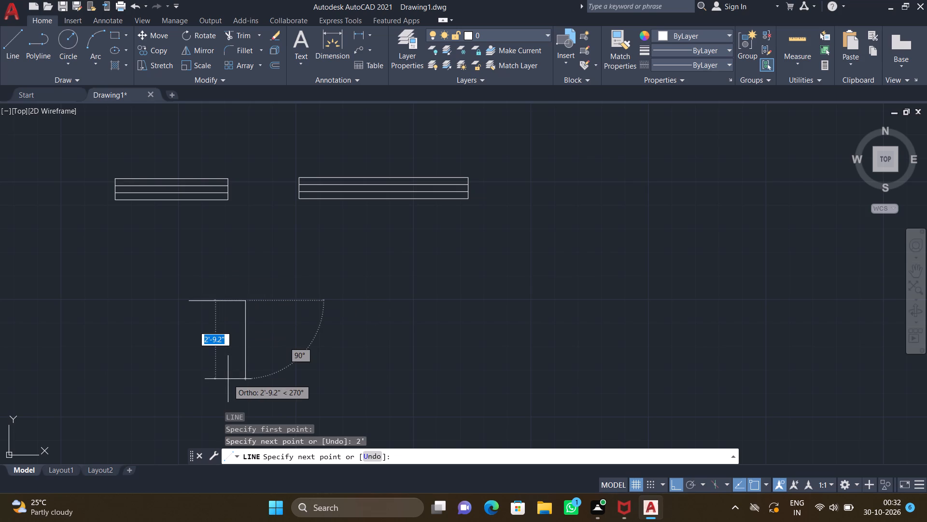
key("9")
key("shift+quotedbl")
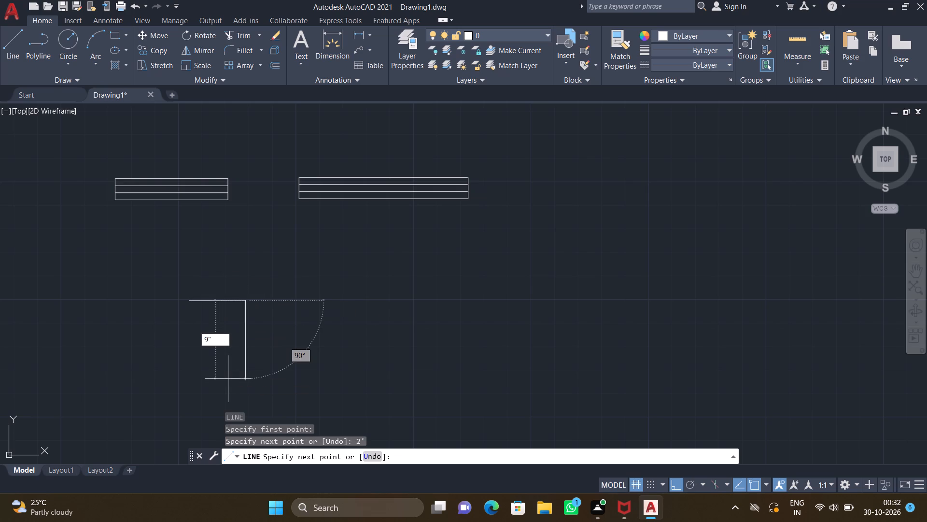
key("Return")
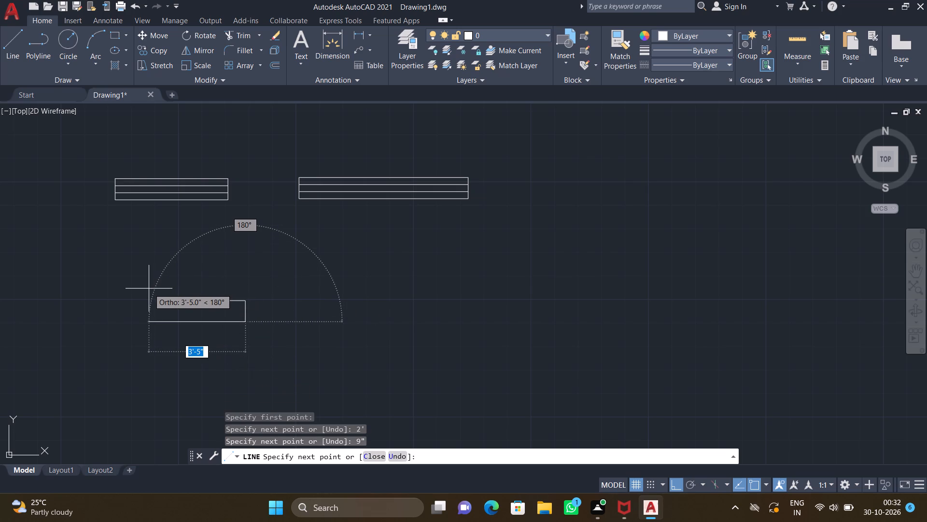
type("2'")
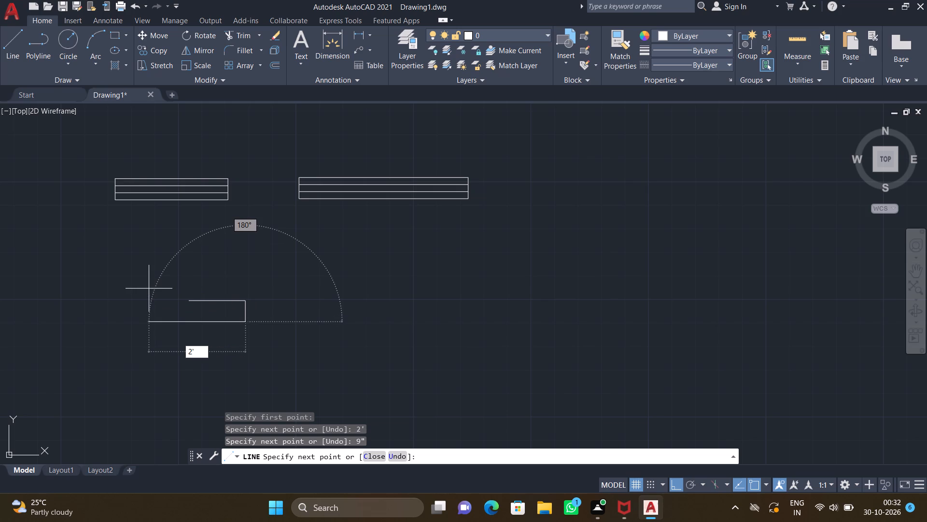
key("Return")
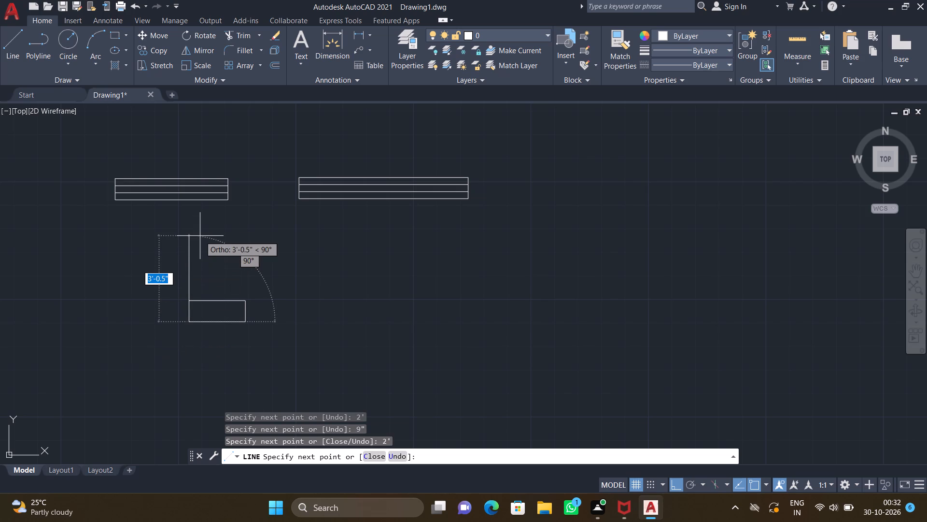
type("9\"")
key("Return")
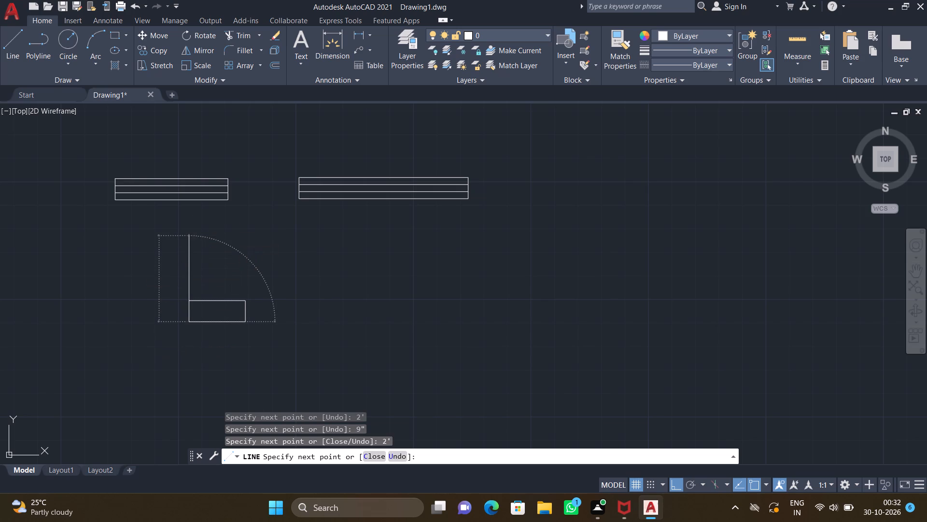
key("Return")
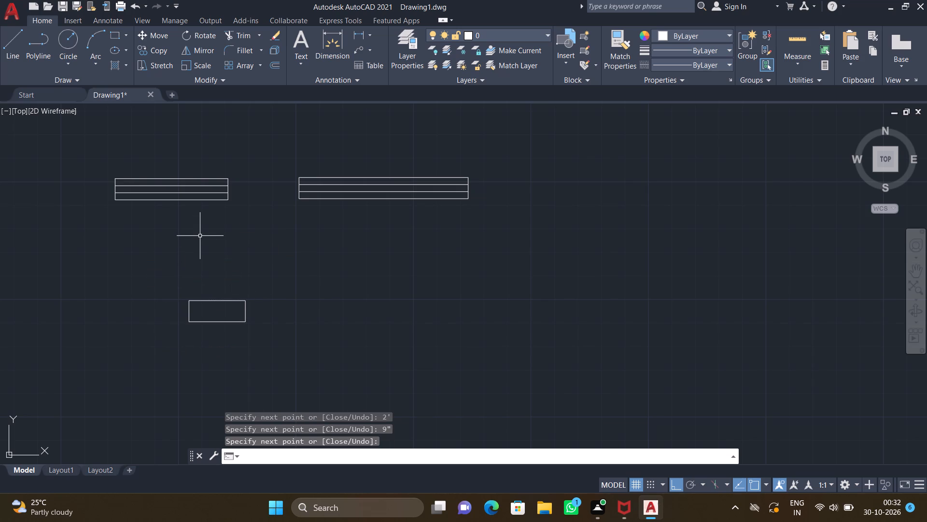
Offset both long edges of the 2' by 9" rectangle 3" inward.
key("o")
key("Return")
type("3\"")
key("Return")
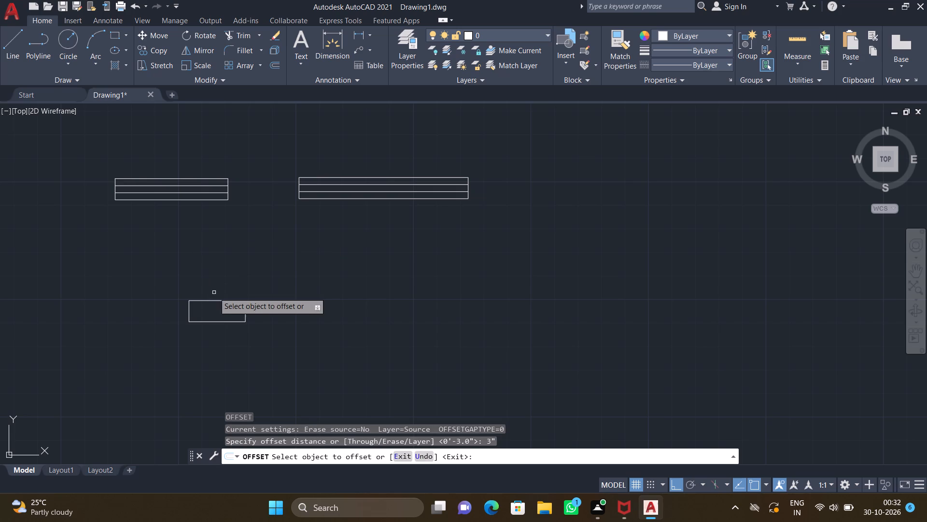
left_click_drag(213, 299, 214, 309)
left_click(214, 322)
left_click(214, 322)
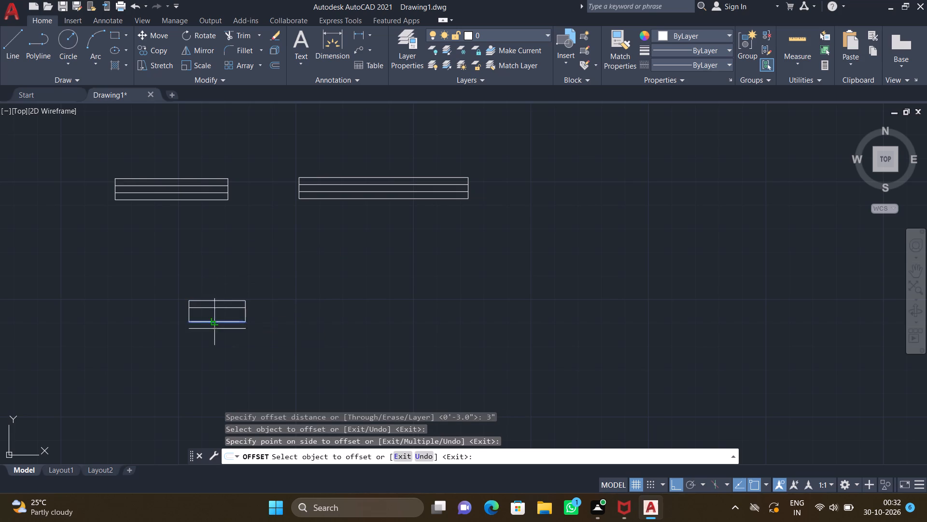
left_click(218, 314)
key("Return")
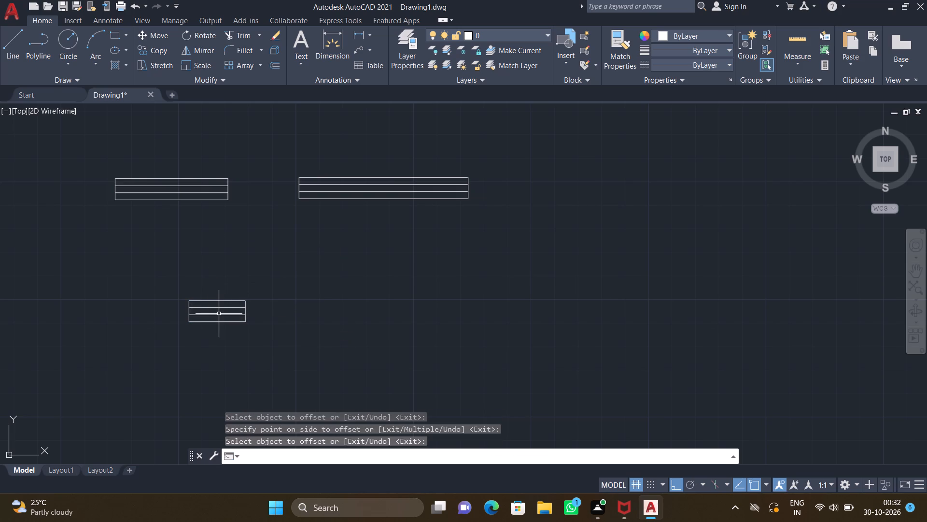
Insert the Door - Imperial block from the architectural tool palette between the window symbols and the floor plan.
scroll(219, 313, "down", 3)
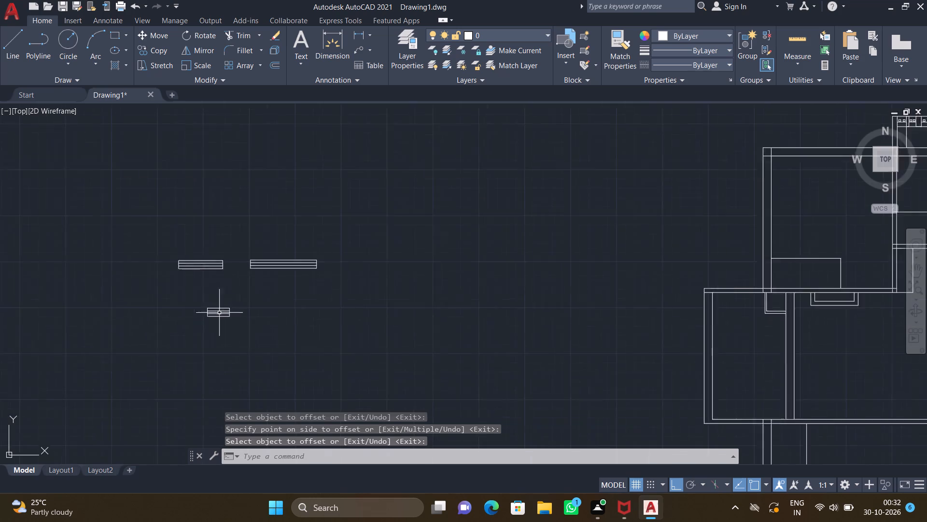
scroll(222, 312, "down", 1)
middle_click_drag(282, 313, 316, 274)
type("TP")
key("Return")
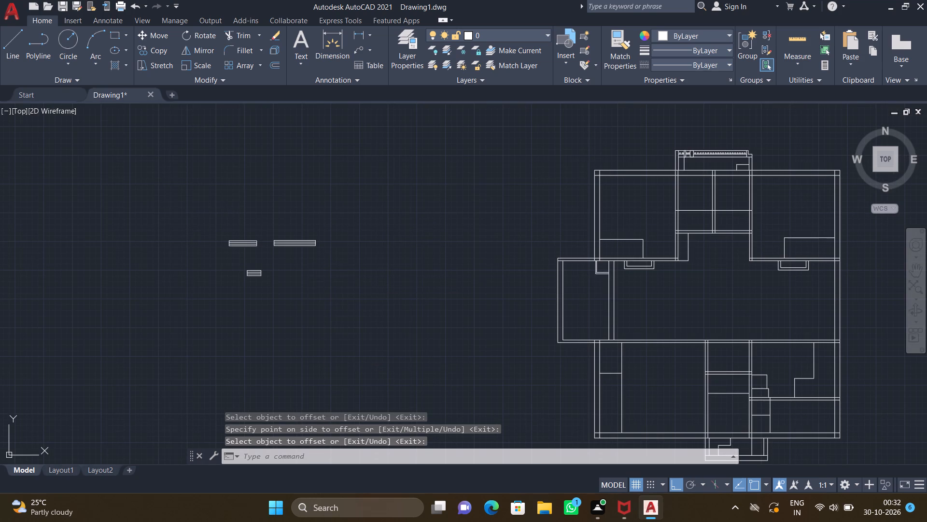
left_click_drag(520, 96, 508, 104)
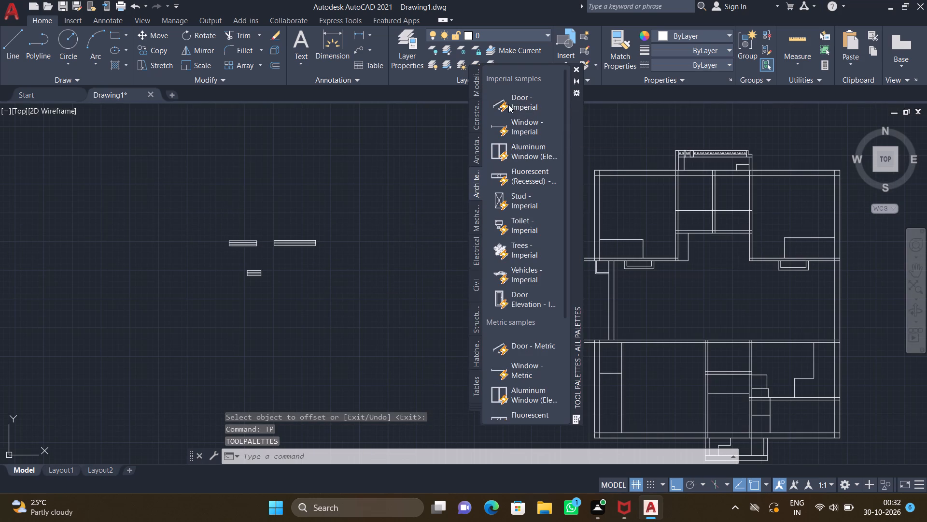
left_click_drag(508, 104, 387, 245)
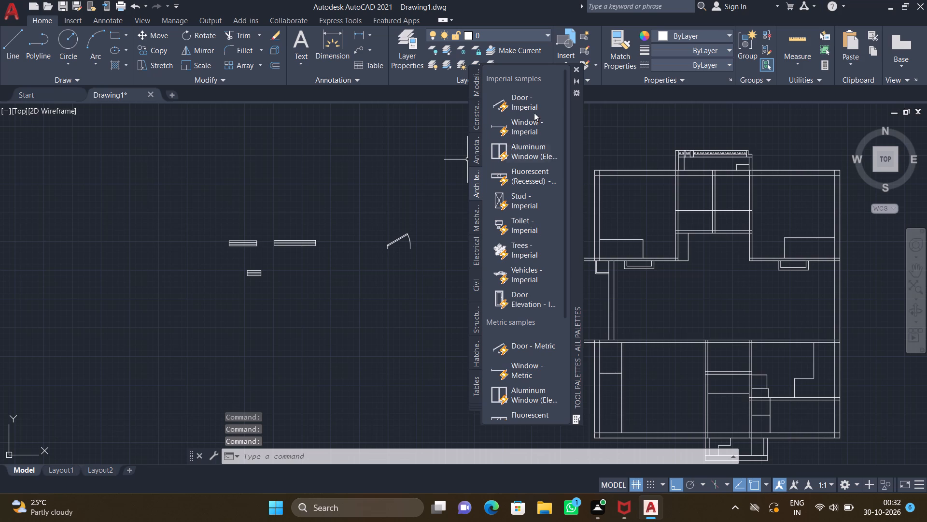
left_click(573, 68)
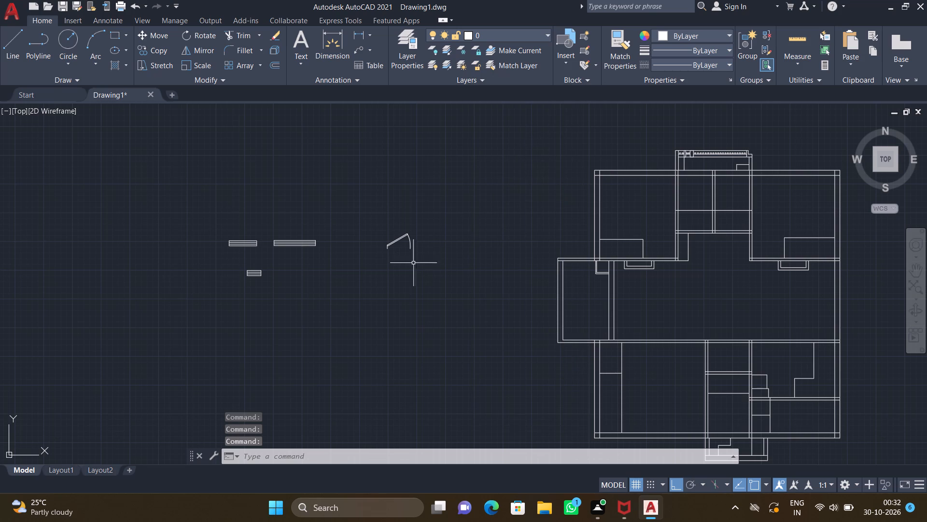
Set the inserted door block's opening angle to Open 90º.
middle_click_drag(397, 266, 374, 244)
scroll(383, 220, "up", 2)
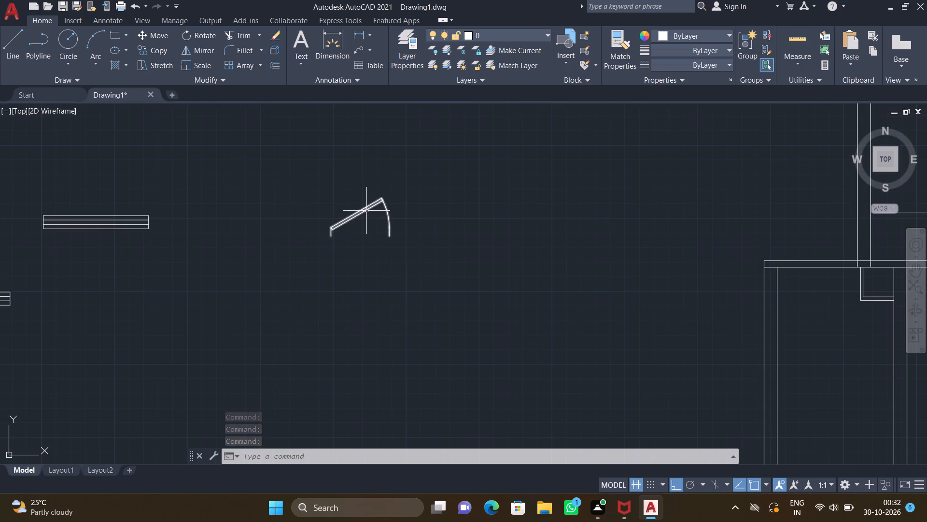
left_click(366, 210)
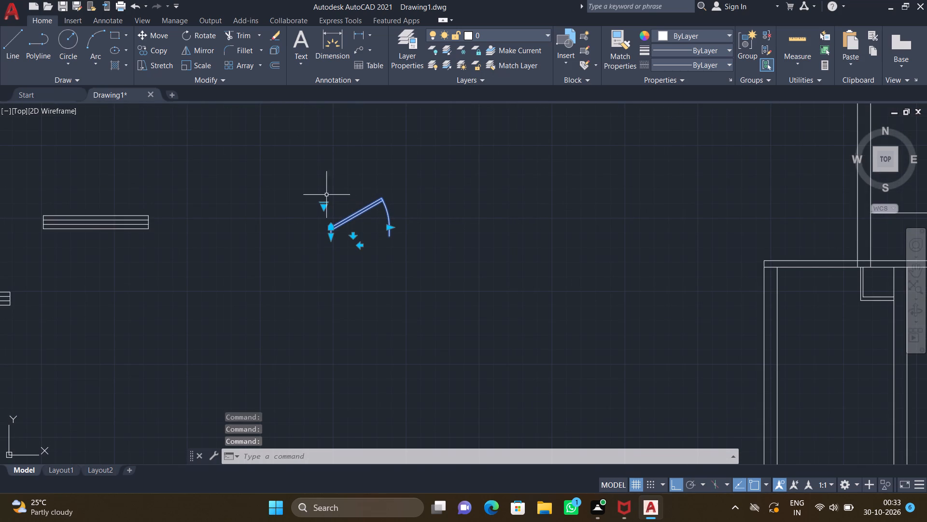
left_click(326, 204)
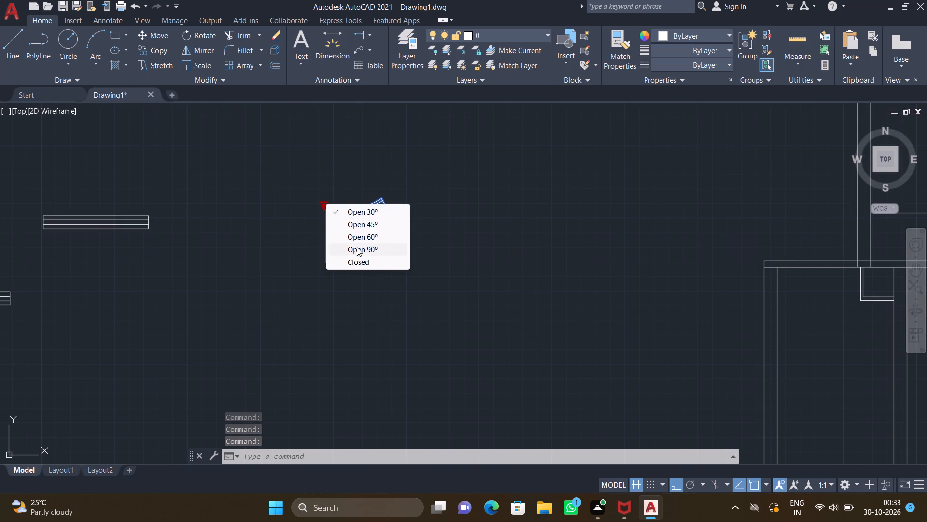
left_click(357, 248)
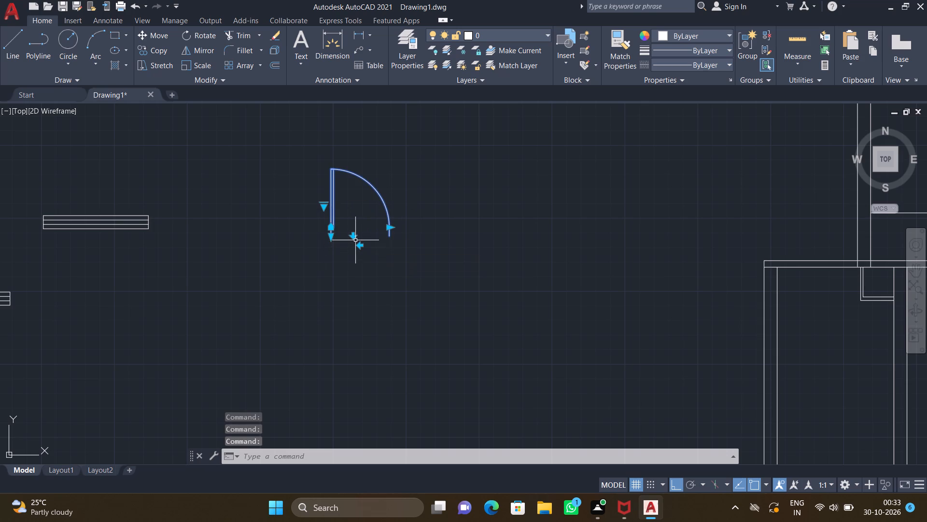
key("Escape")
Scale the door block by reference from its hinge-side base endpoint, making the opening width 3'.
type("SC")
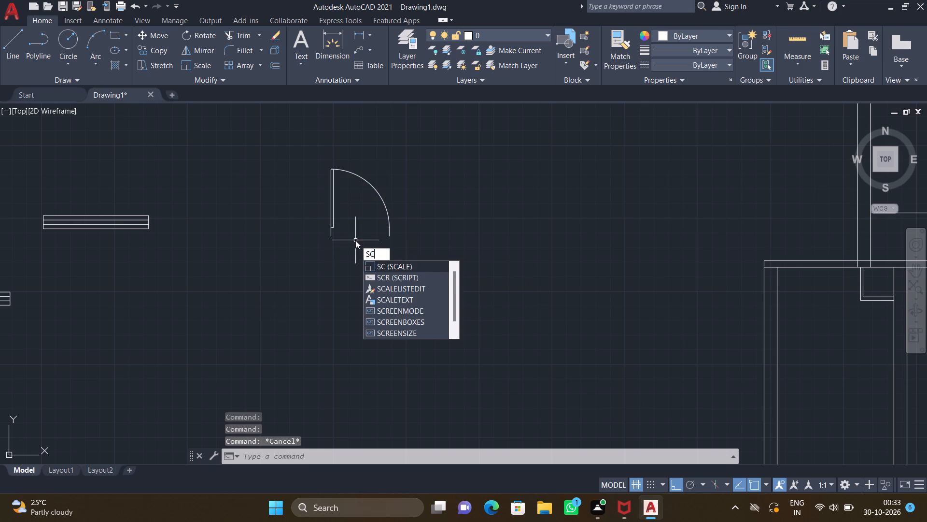
key("Return")
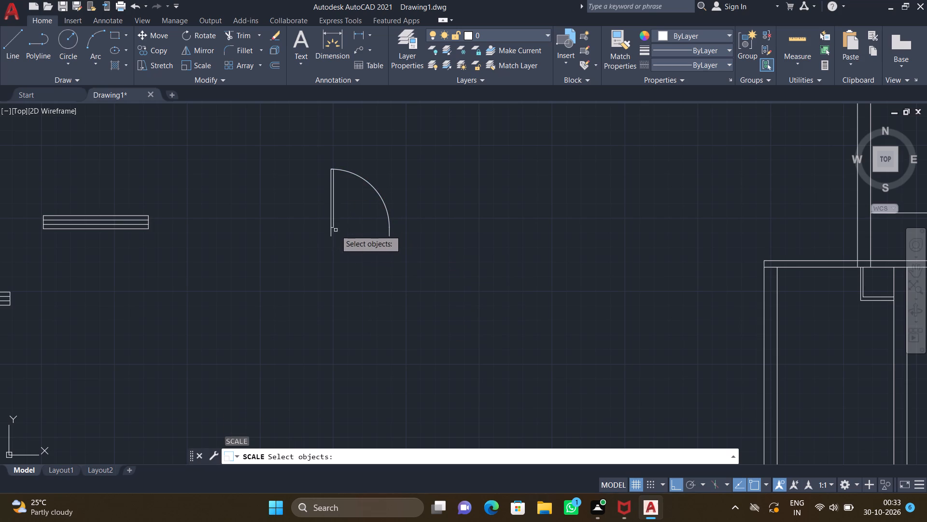
left_click(331, 230)
key("Return")
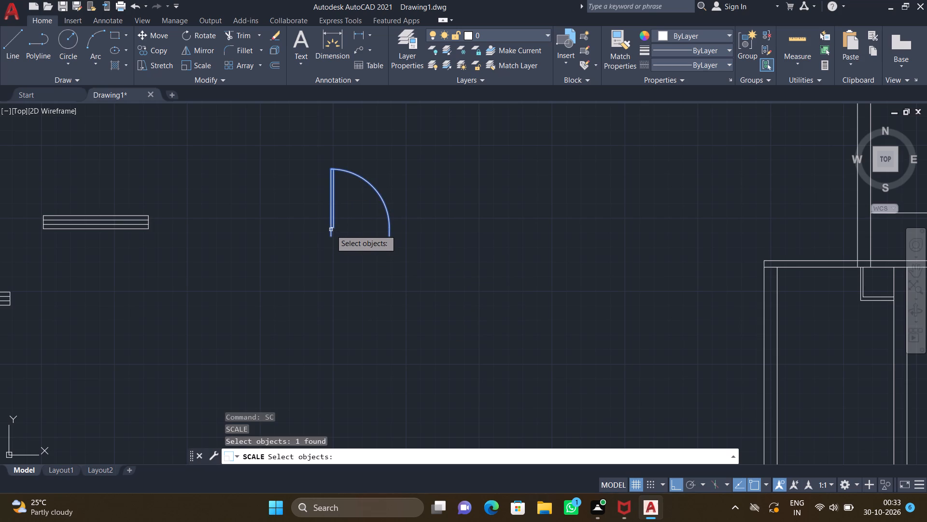
scroll(323, 249, "up", 2)
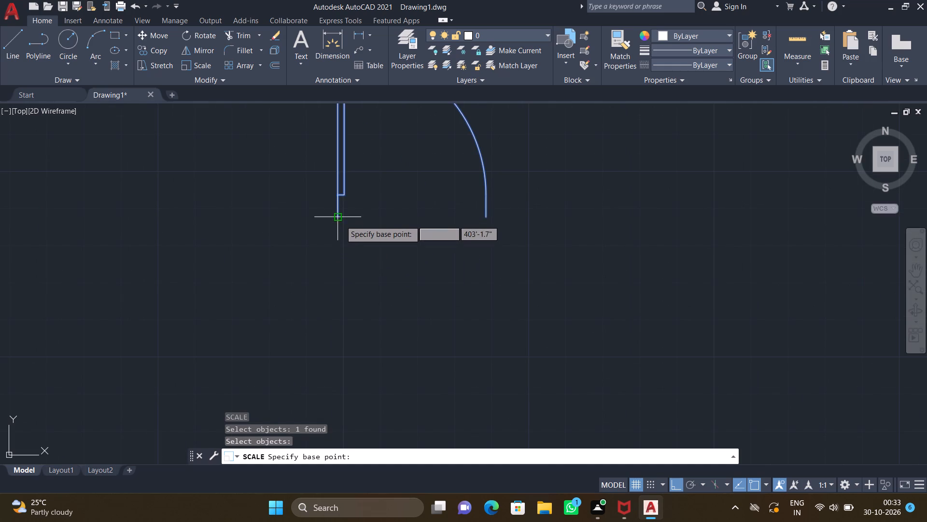
left_click(340, 217)
middle_click_drag(398, 250, 350, 295)
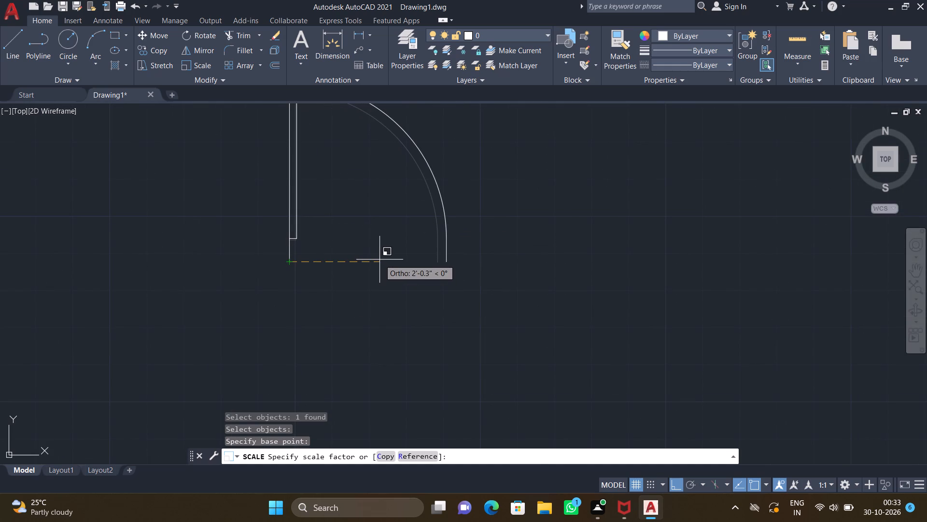
key("r")
key("Return")
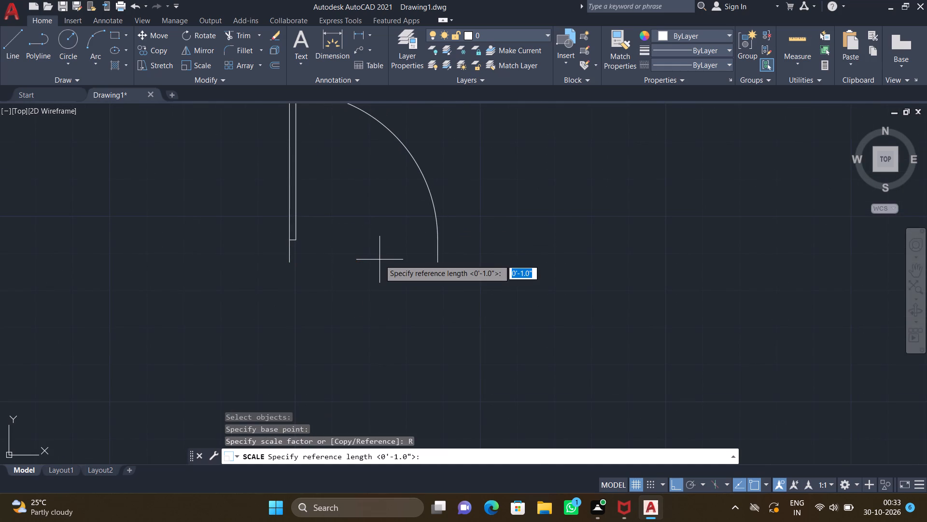
left_click_drag(289, 263, 306, 268)
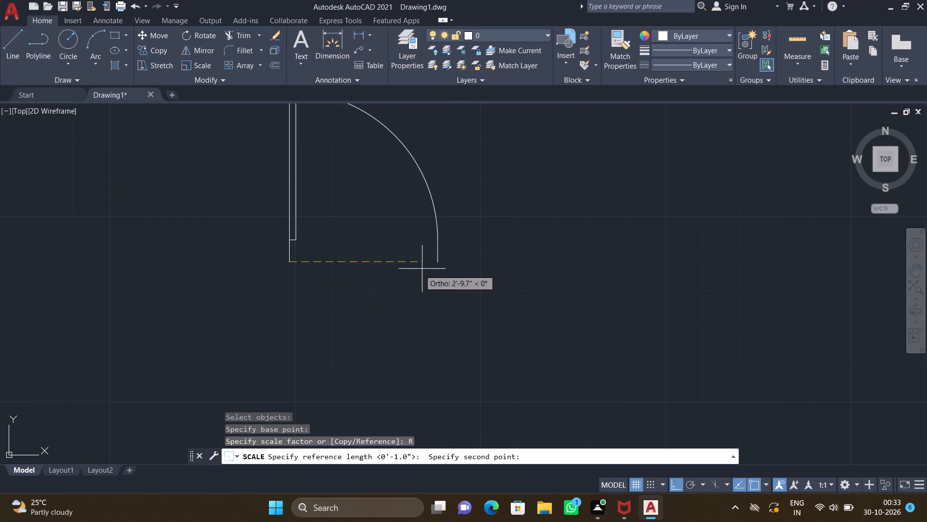
left_click(435, 259)
type("3'")
key("Return")
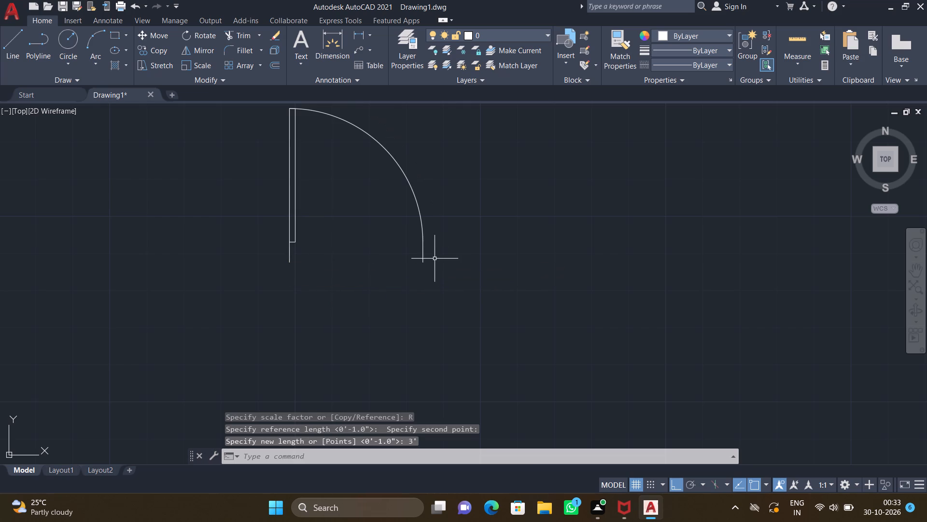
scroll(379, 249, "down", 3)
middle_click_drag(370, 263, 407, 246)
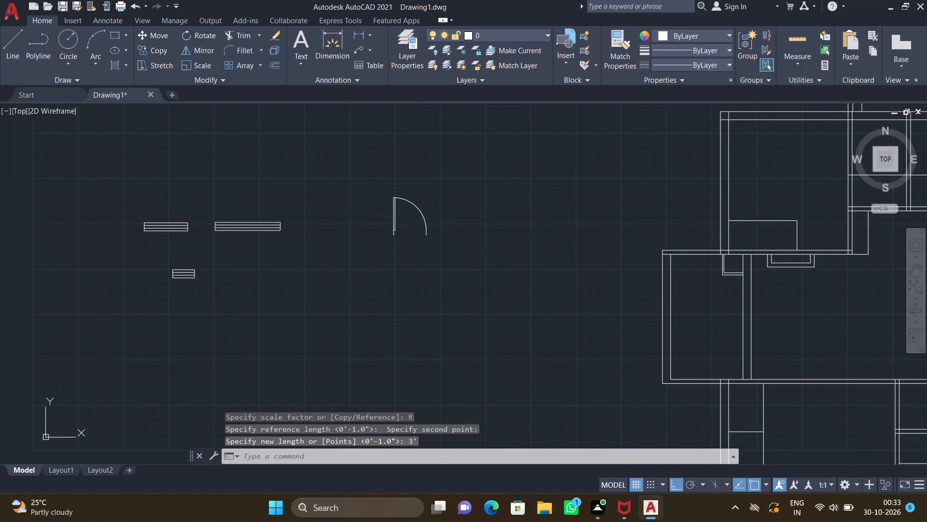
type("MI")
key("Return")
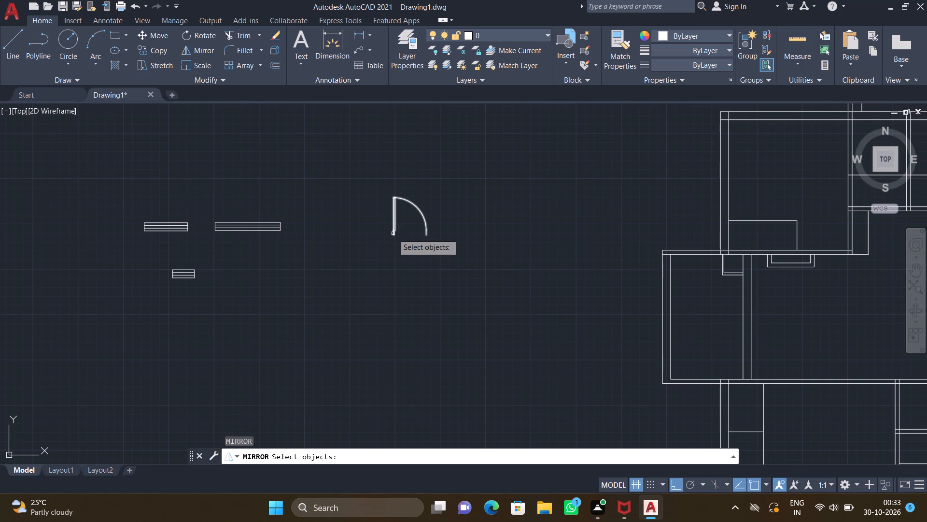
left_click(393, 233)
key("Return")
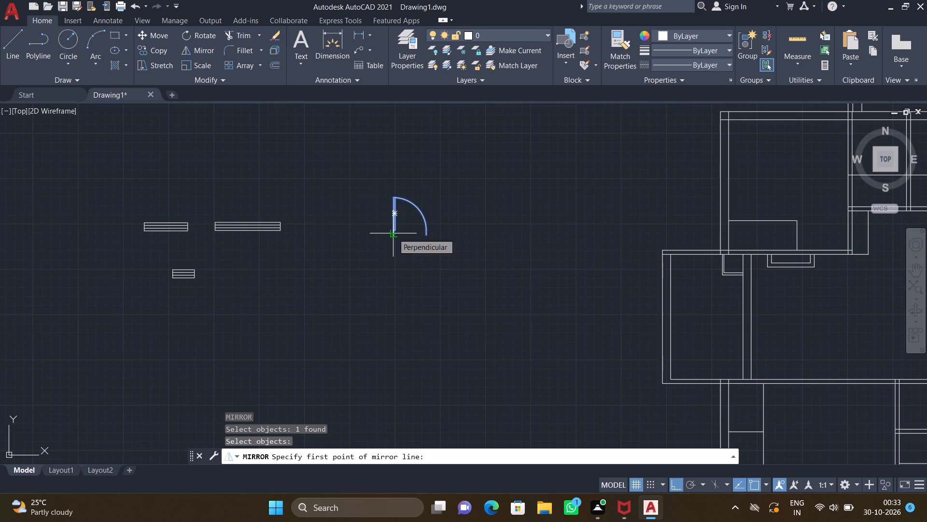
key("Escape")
Copy the 3' door about 14' east, into the empty area before the floor plan.
type("CO")
key("Return")
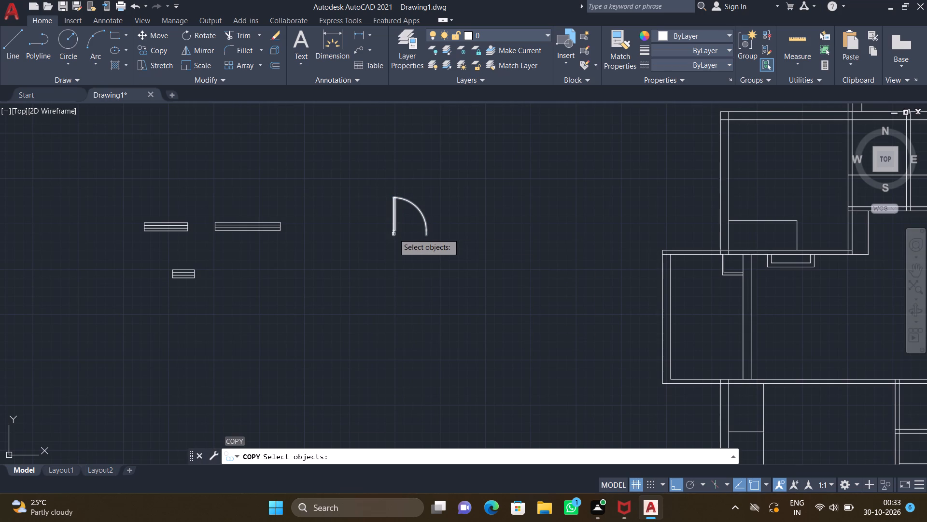
left_click(393, 227)
key("Return")
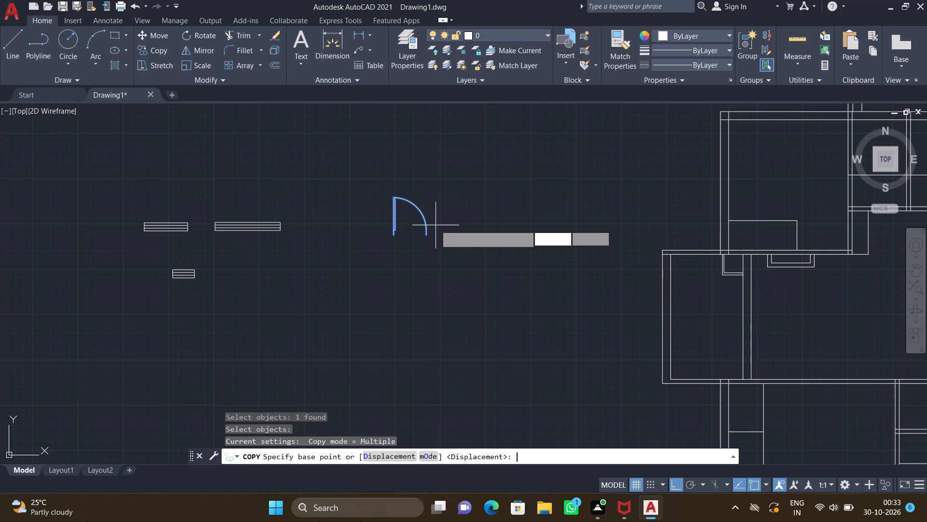
left_click(394, 234)
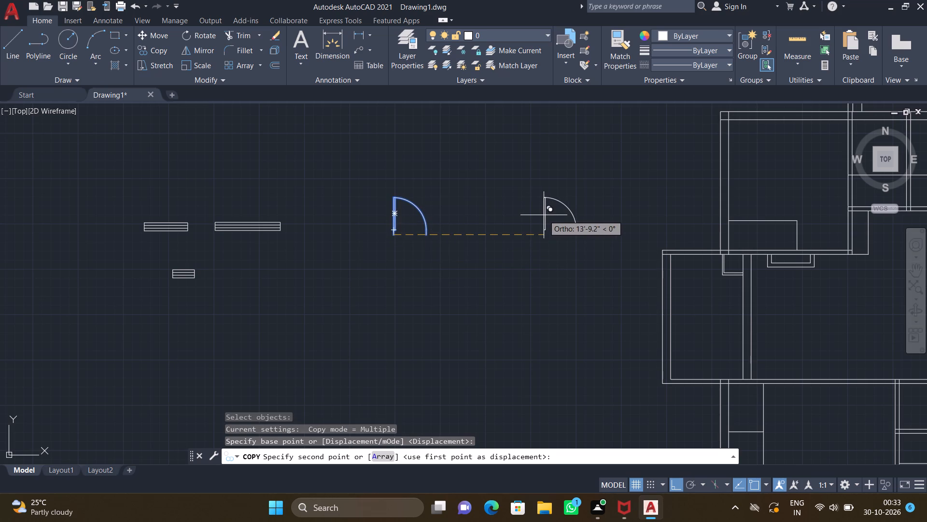
left_click(546, 216)
key("Return")
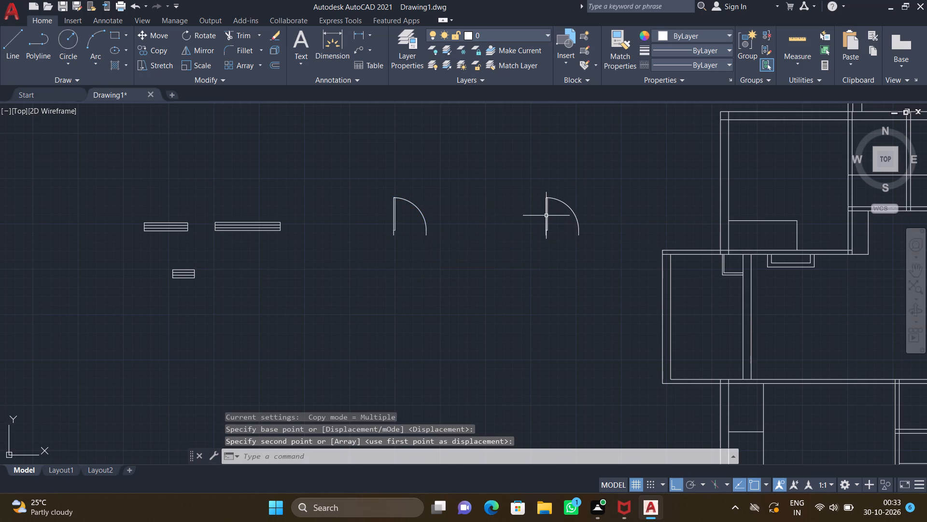
Scale the copied door by reference from its hinge-side base endpoint, making its opening width 2'.
type("SC")
key("Return")
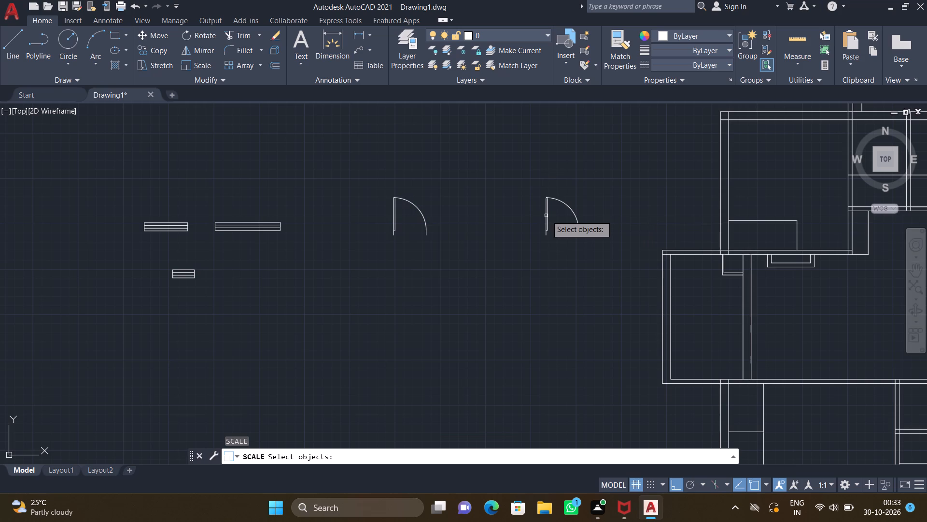
left_click(549, 218)
key("Return")
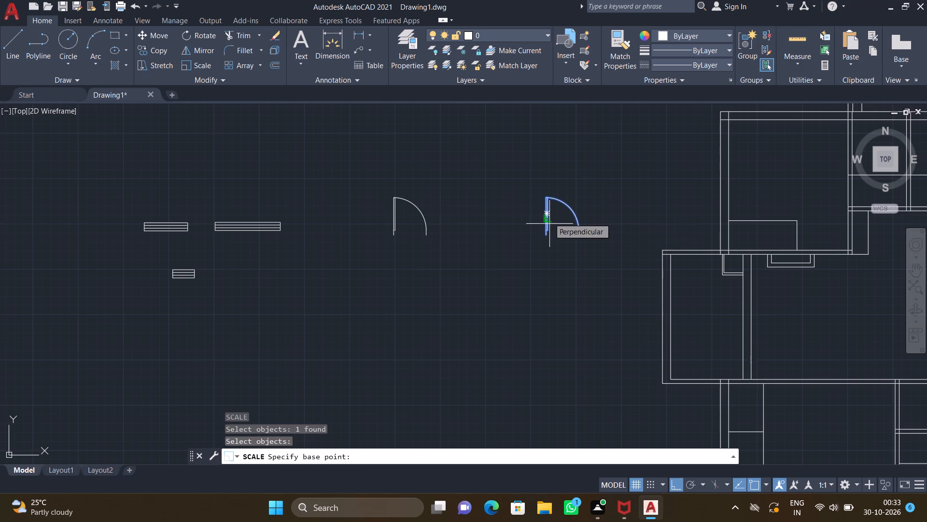
scroll(542, 245, "up", 3)
left_click(549, 203)
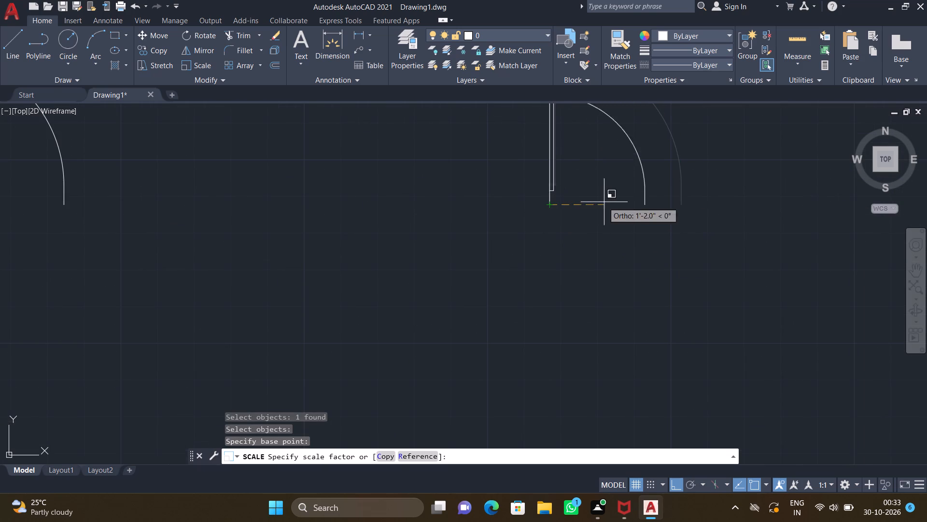
key("r")
key("Return")
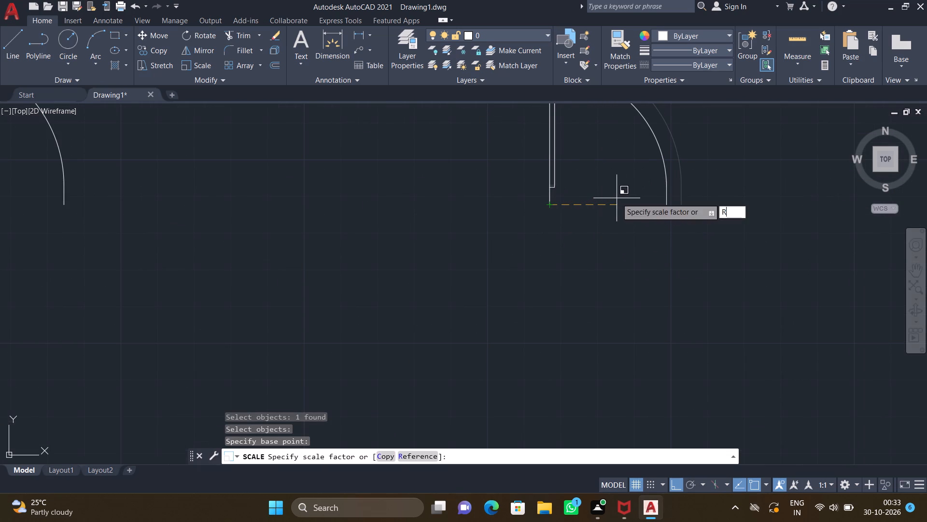
middle_click_drag(578, 218, 492, 257)
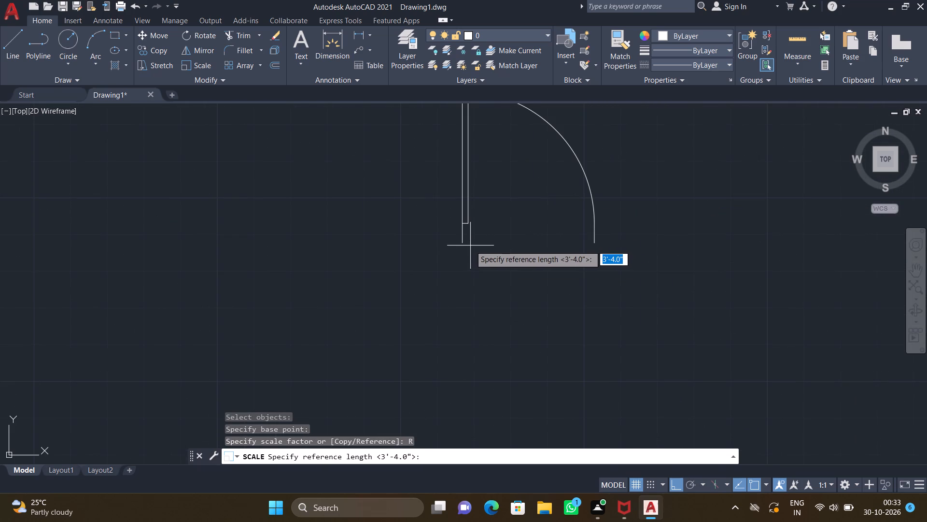
left_click(463, 241)
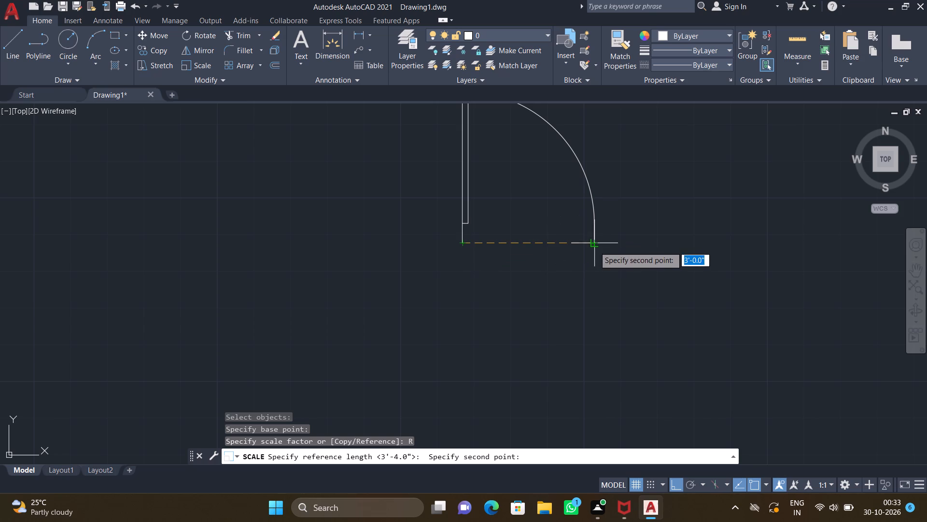
left_click(594, 244)
type("2'")
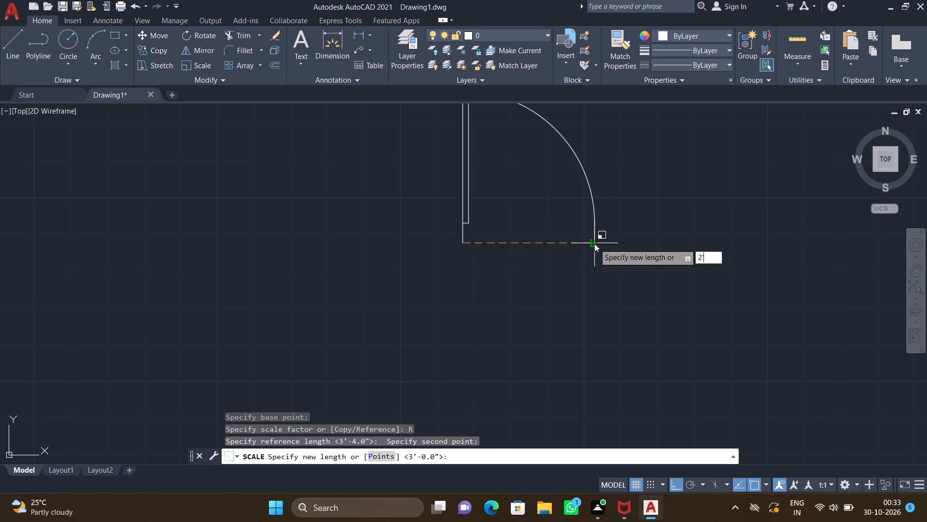
key("Return")
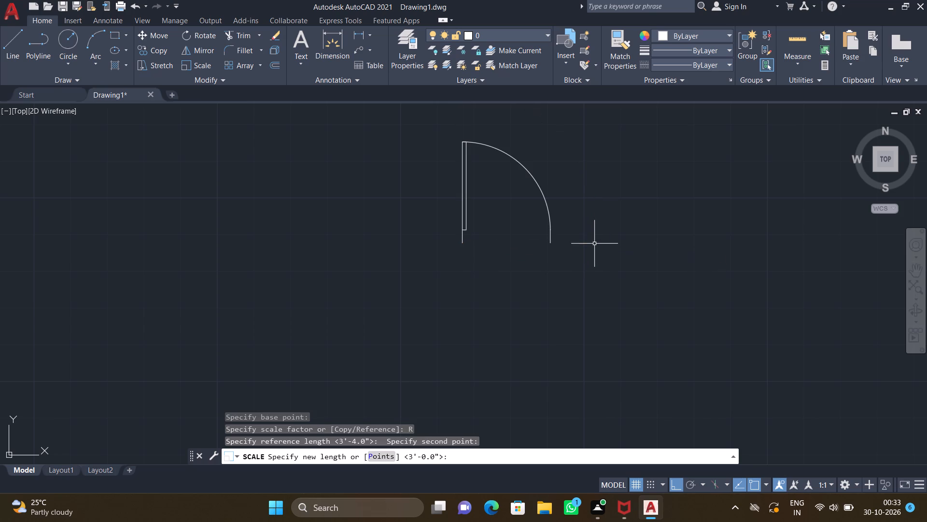
Mirror the 3' door downward about a horizontal line through its hinge-side base endpoint, keeping the original.
scroll(493, 182, "down", 4)
middle_click_drag(313, 214, 368, 237)
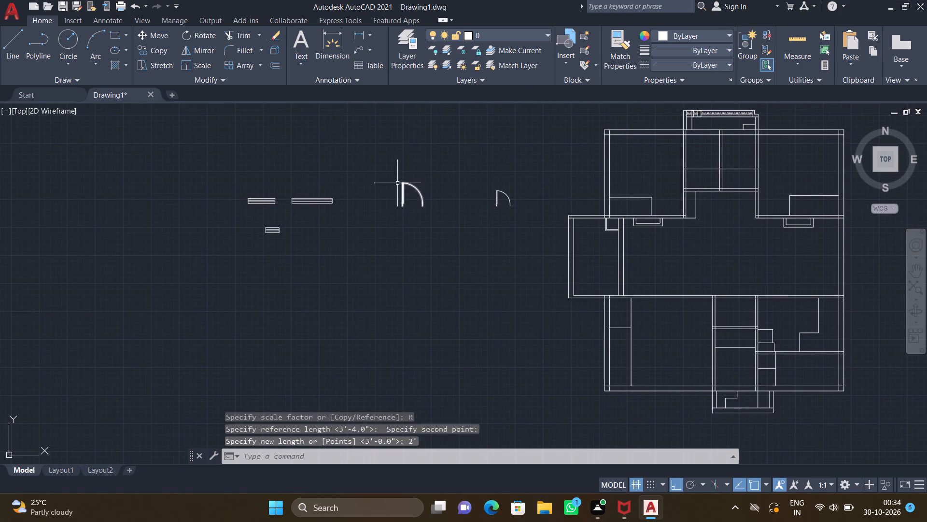
scroll(397, 183, "up", 2)
type("MI")
key("Return")
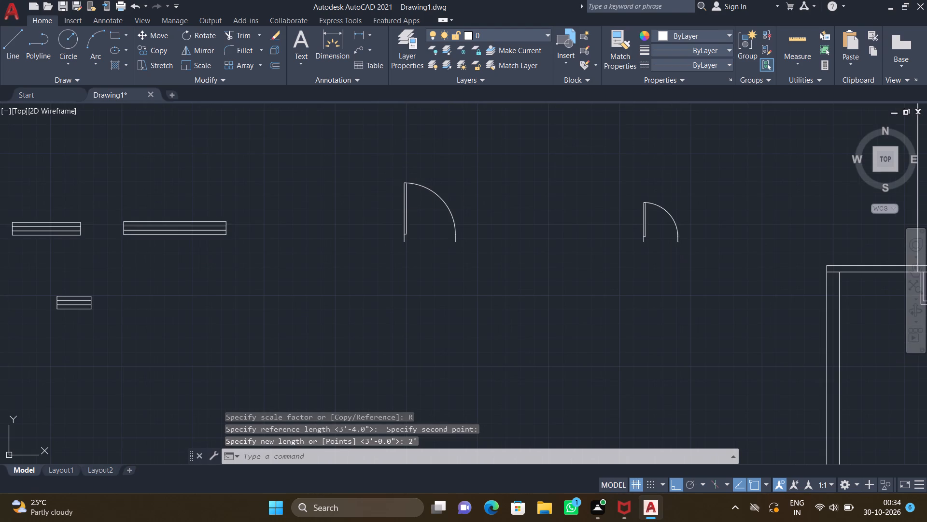
left_click(405, 232)
key("Return")
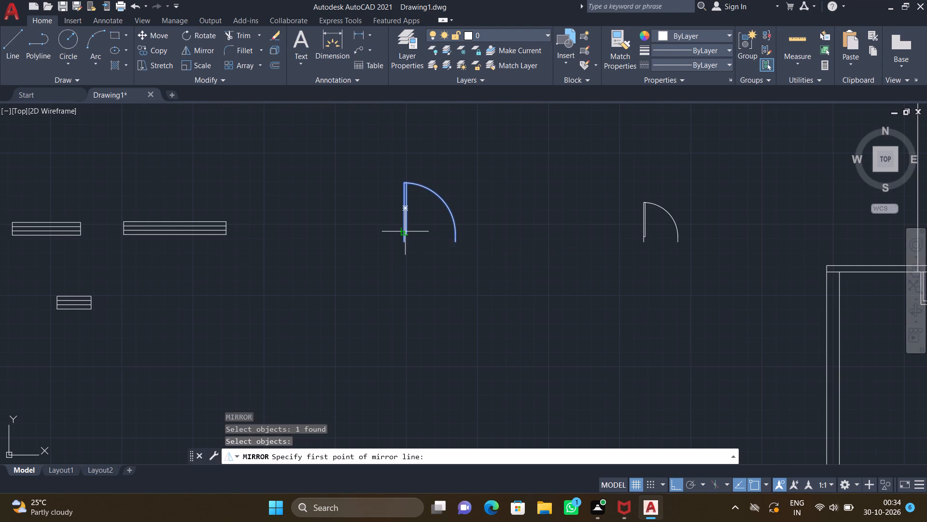
scroll(399, 249, "up", 1)
left_click(405, 237)
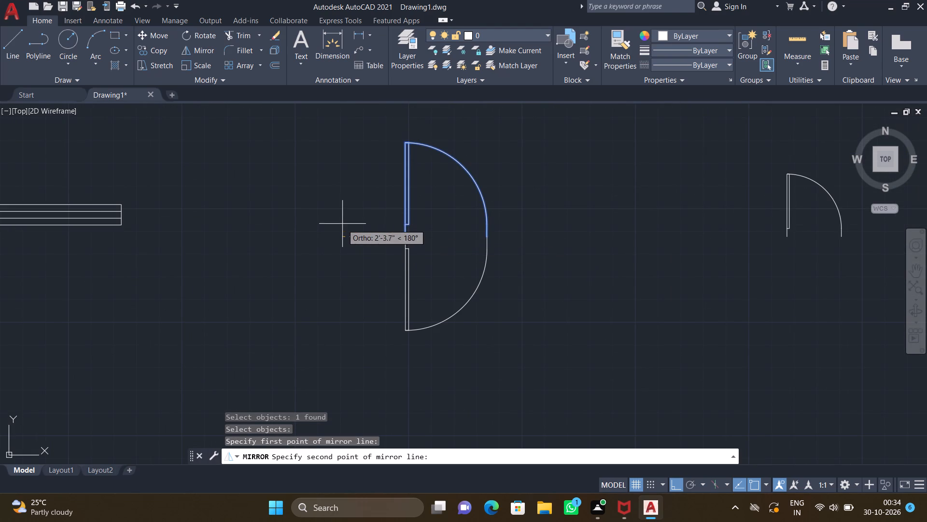
left_click(342, 223)
key("Return")
Mirror the original 3' door westward about a vertical line through its hinge-side base endpoint, keeping the original.
type("MI")
key("Return")
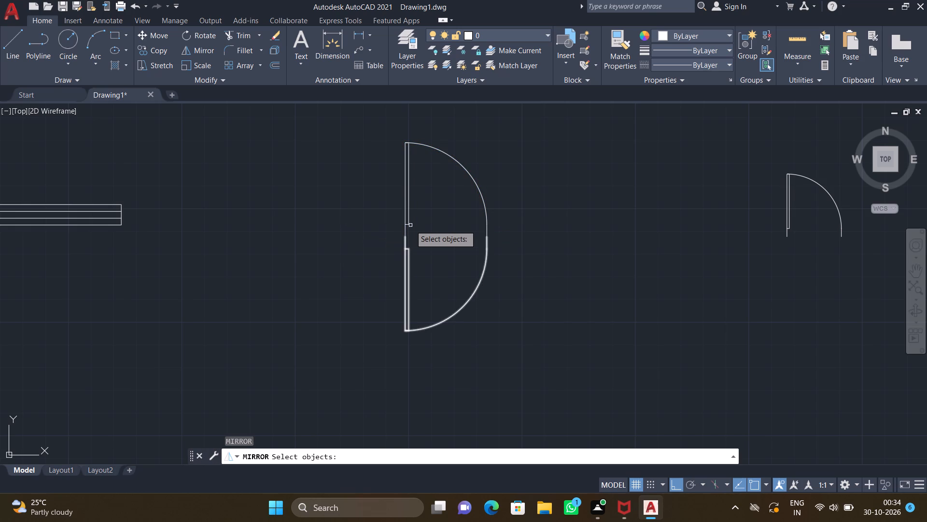
left_click(408, 217)
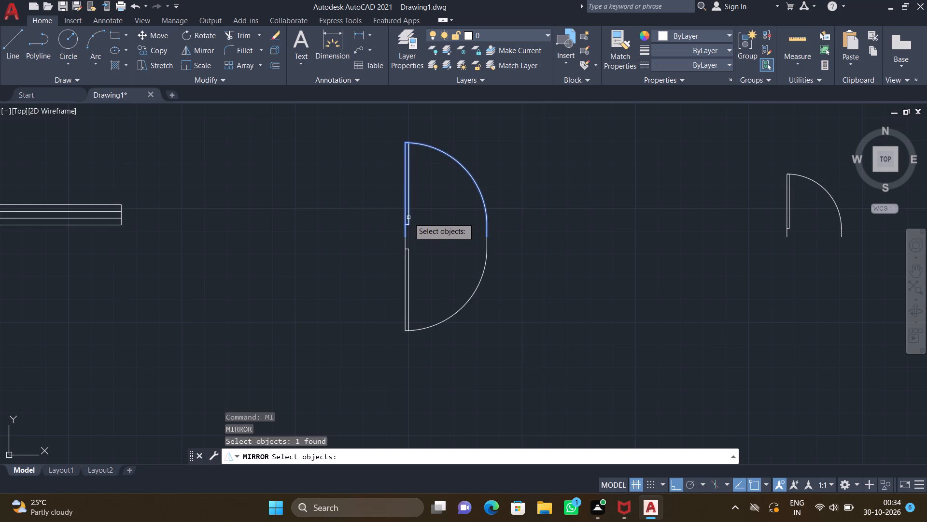
key("Return")
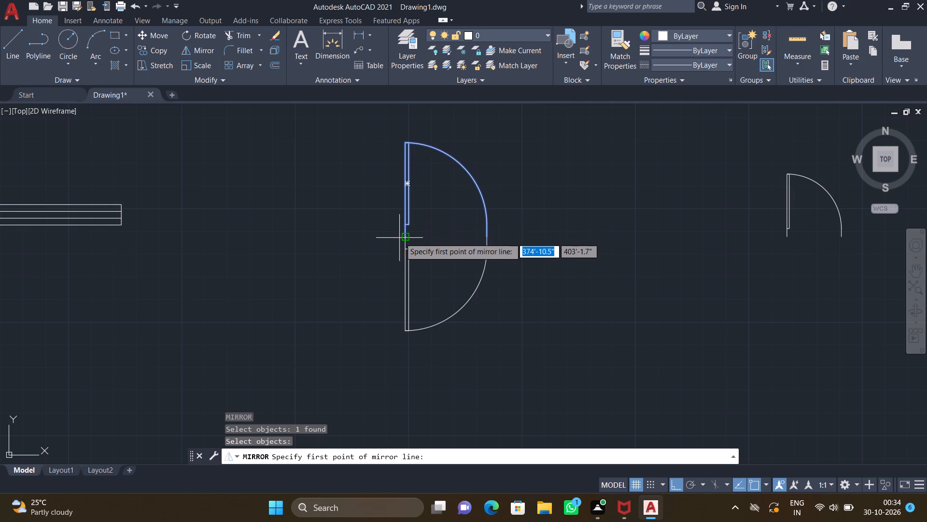
left_click(405, 237)
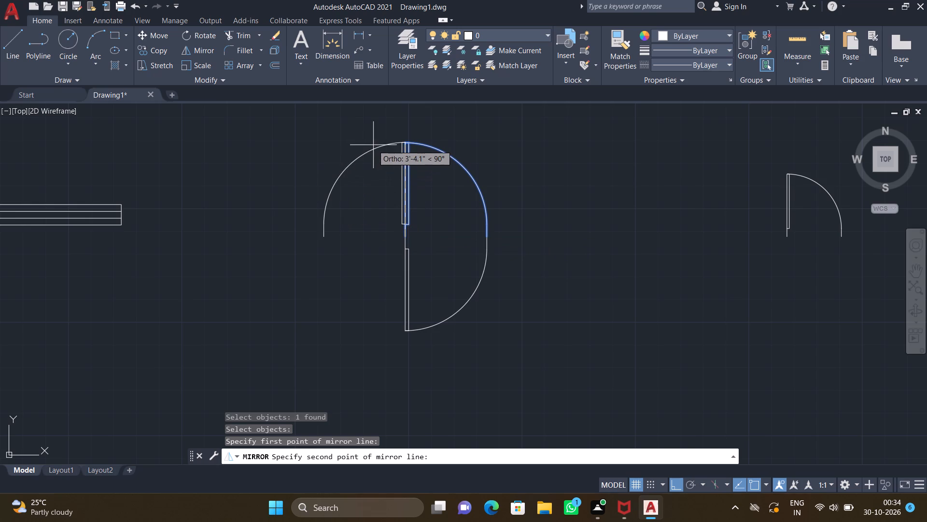
left_click(373, 145)
key("Return")
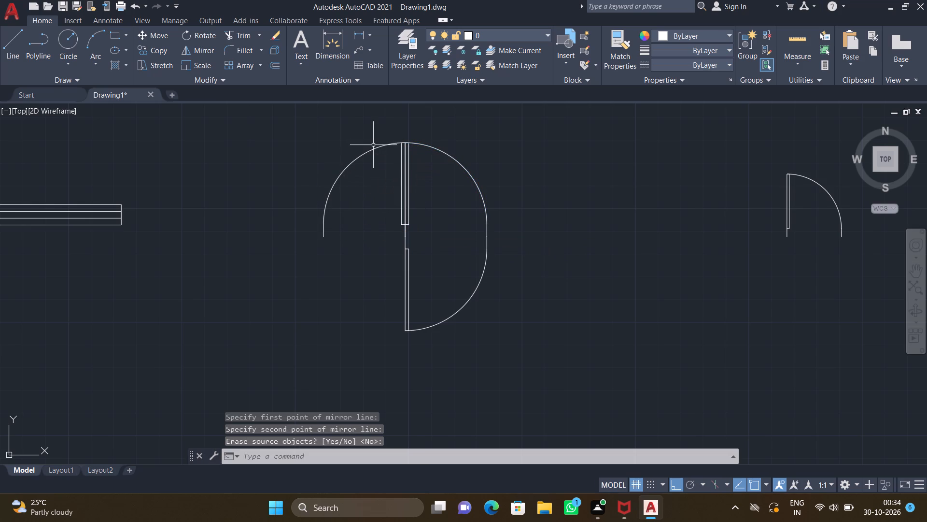
Mirror the downward-facing 3' door westward about a vertical line through the shared hinge-side endpoint, keeping the original.
type("MI")
key("Return")
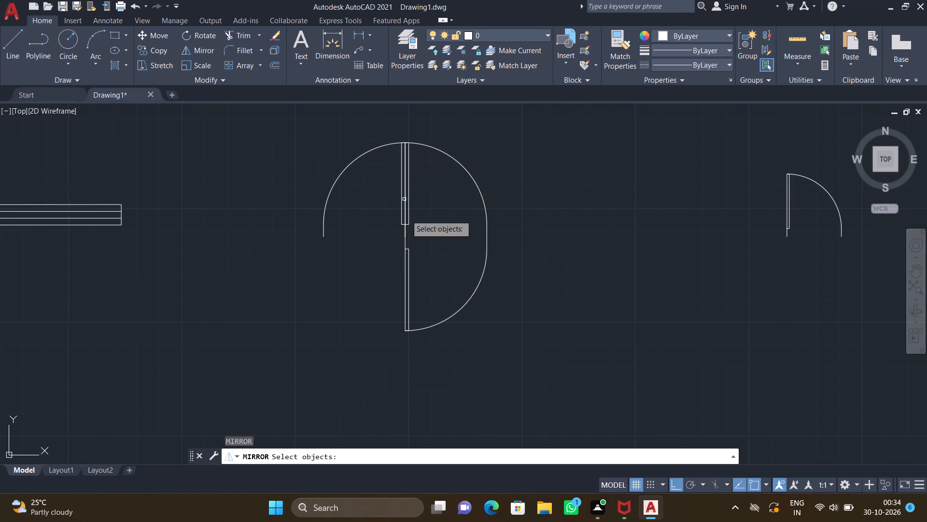
left_click(404, 248)
key("Return")
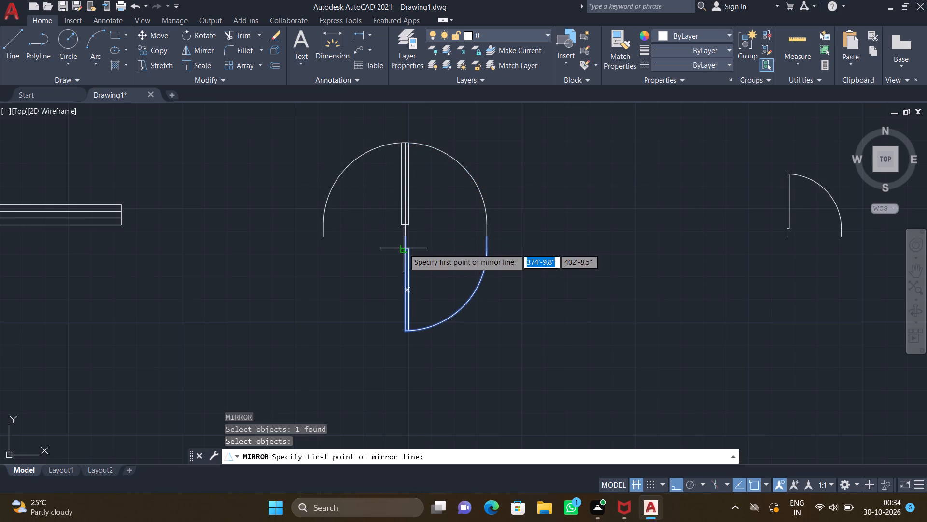
left_click(404, 238)
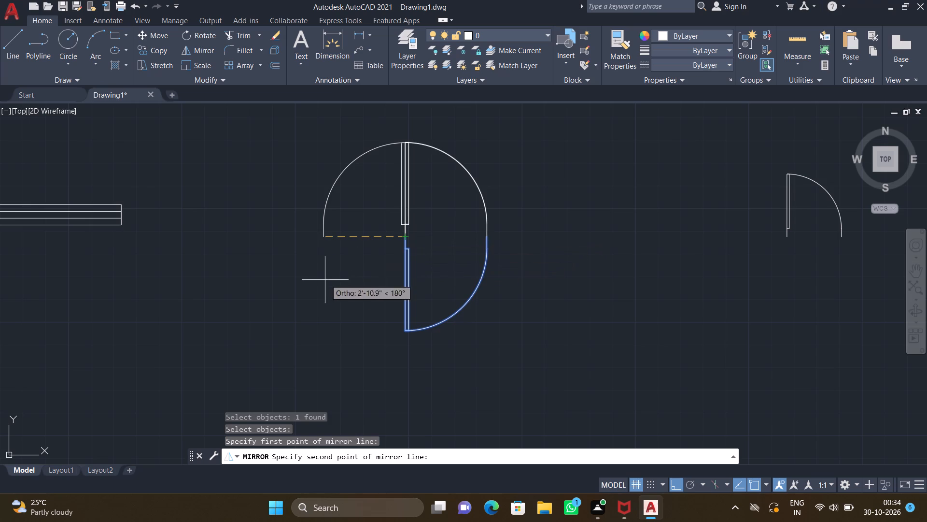
left_click(358, 361)
key("Return")
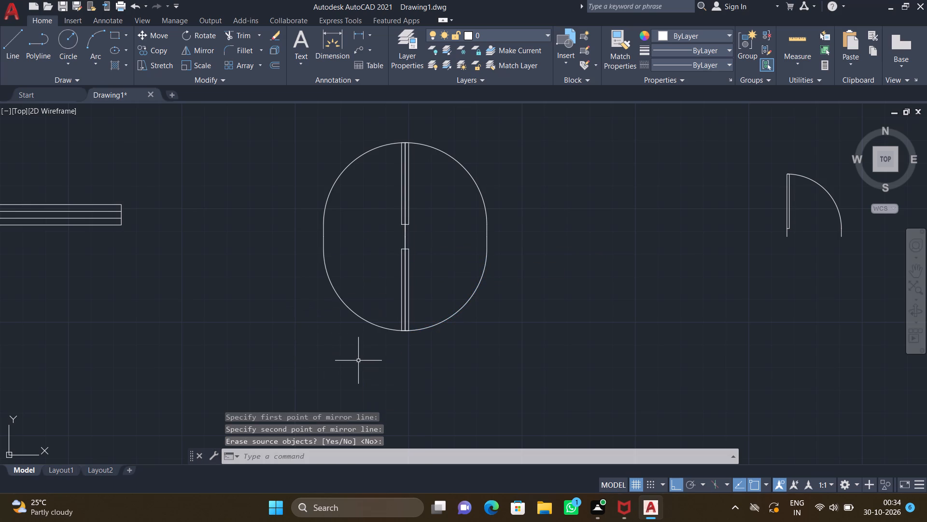
Copy the northeast 3' door of the mirrored group about 13'-7" south, into the empty area below the group.
scroll(356, 360, "down", 2)
middle_click_drag(363, 385, 378, 303)
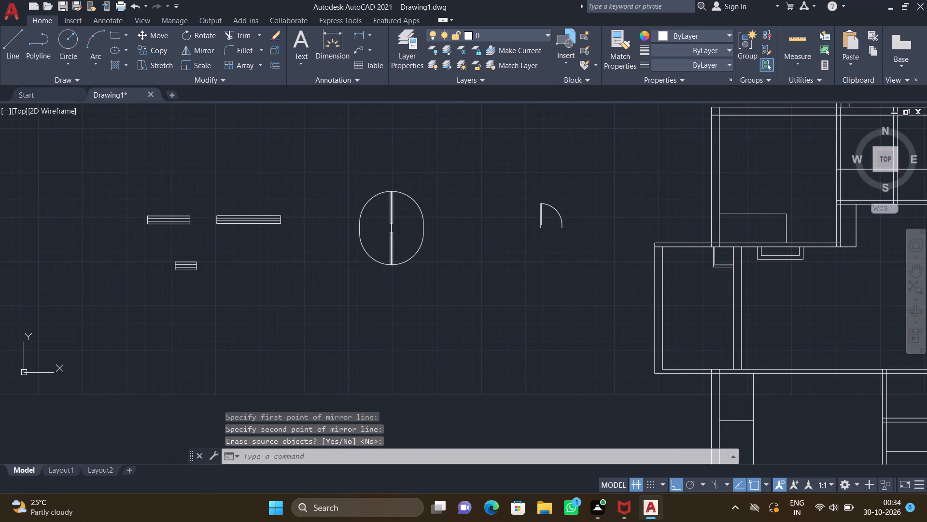
type("CO")
key("Return")
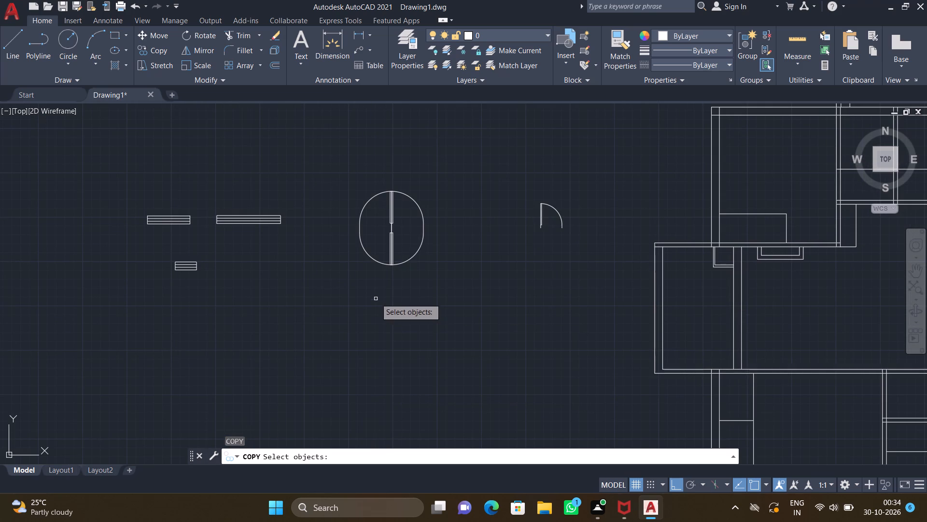
left_click(418, 206)
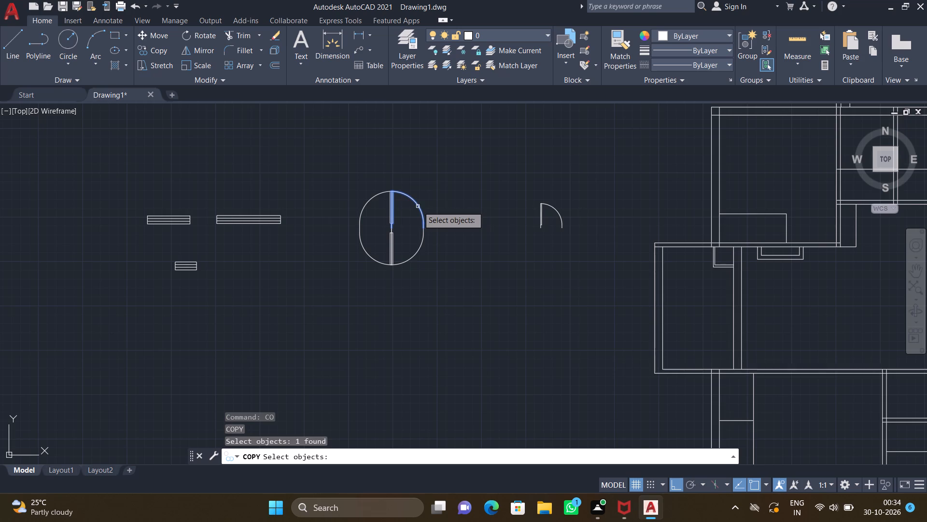
key("Return")
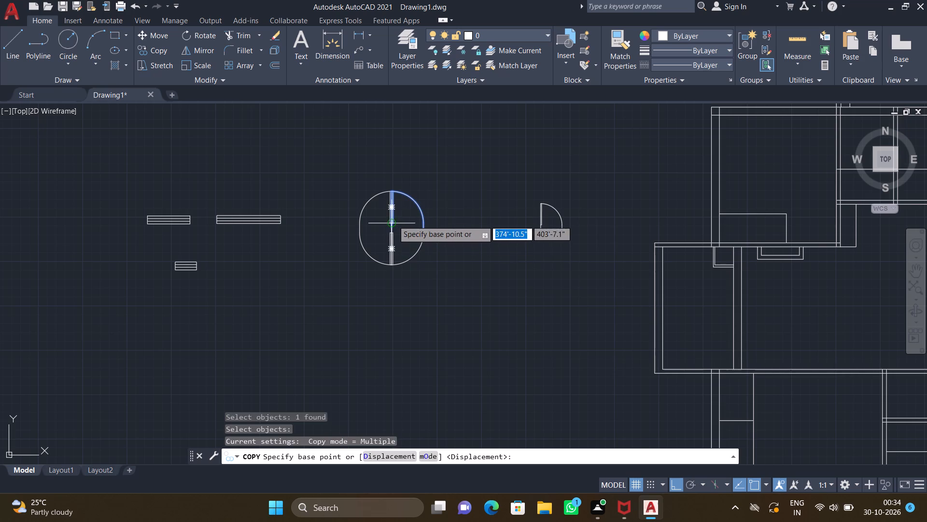
left_click(393, 220)
middle_click_drag(369, 338, 352, 286)
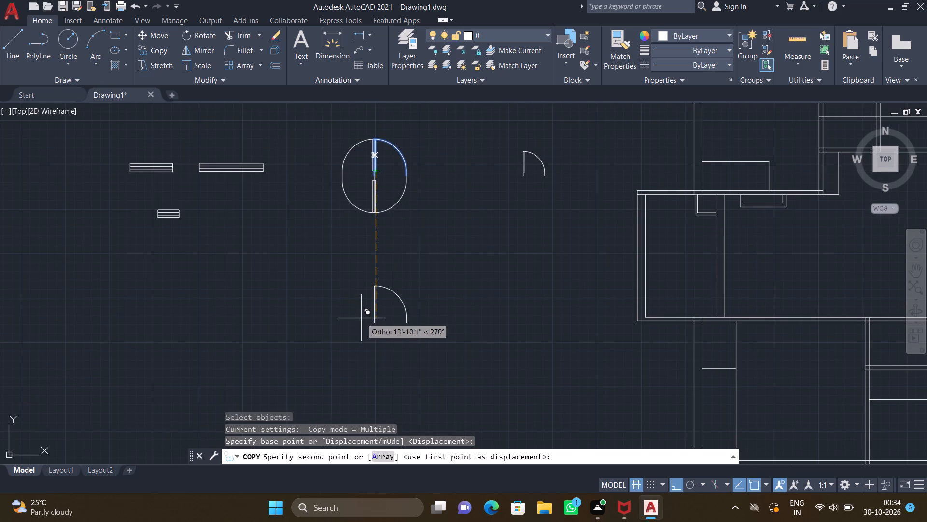
left_click(362, 316)
key("Return")
Rotate the copied 3' door 90° counterclockwise about its hinge-side base endpoint.
type("RO")
key("Return")
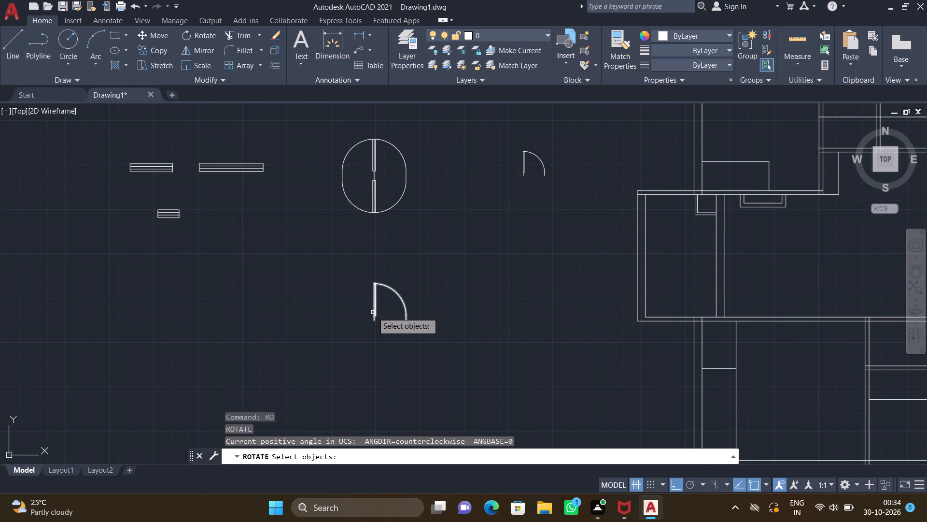
left_click(373, 312)
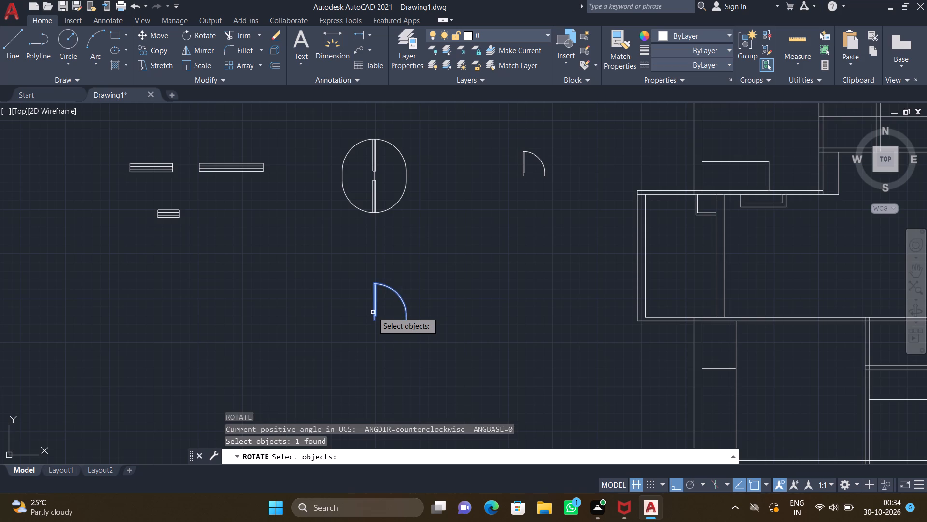
key("Return")
scroll(373, 327, "up", 2)
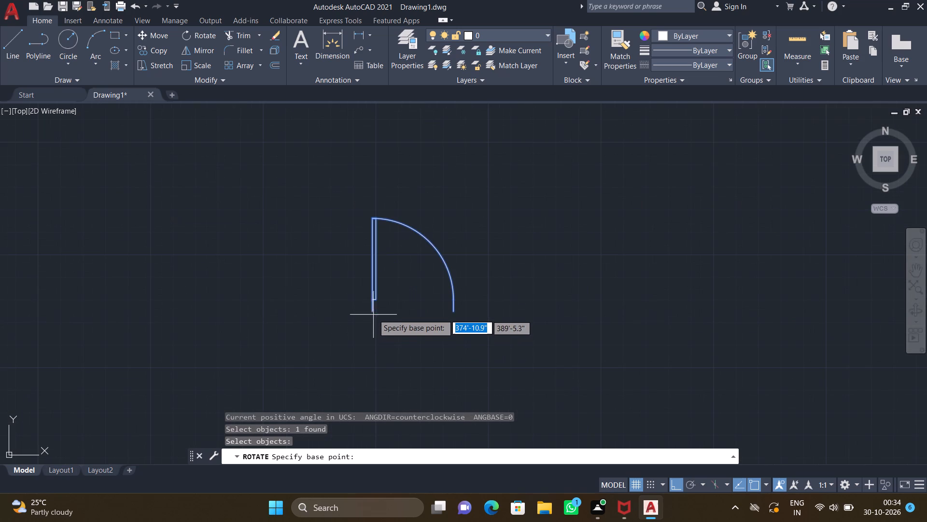
left_click(373, 312)
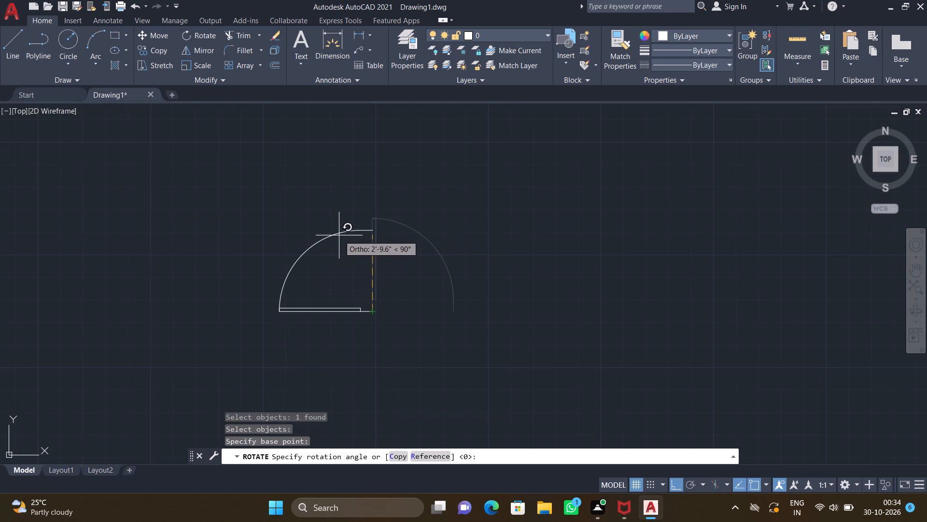
left_click(339, 235)
key("Return")
scroll(324, 244, "down", 1)
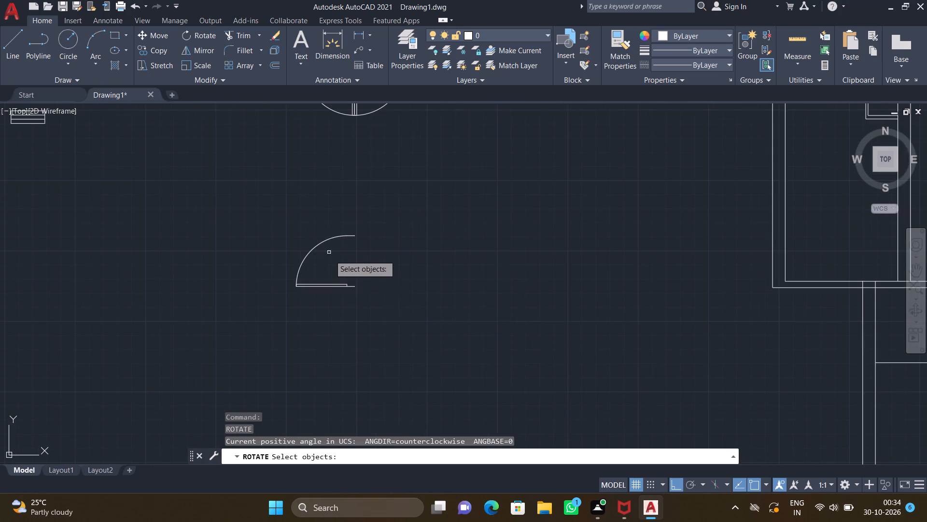
middle_click_drag(335, 266, 364, 246)
key("Escape")
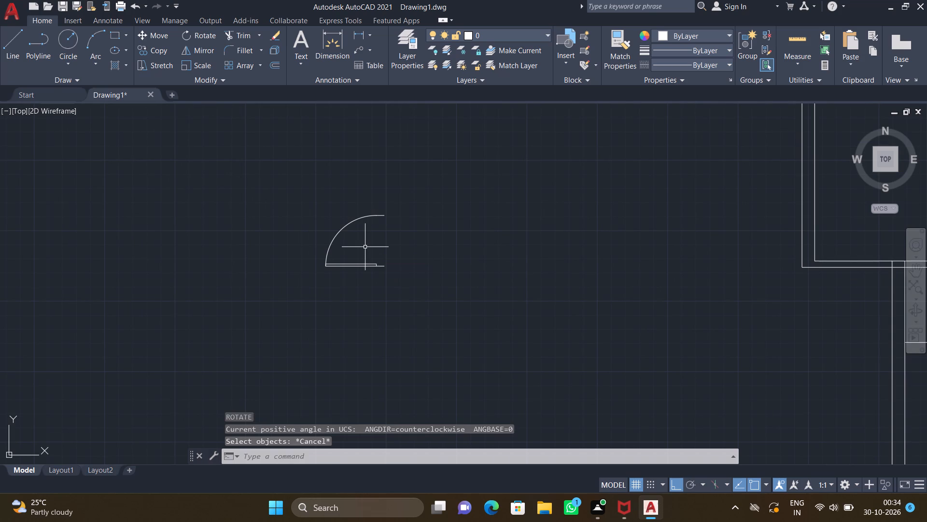
Mirror the rotated 3' door eastward about a vertical line through its hinge-side base endpoint, keeping the original.
type("MI")
key("Return")
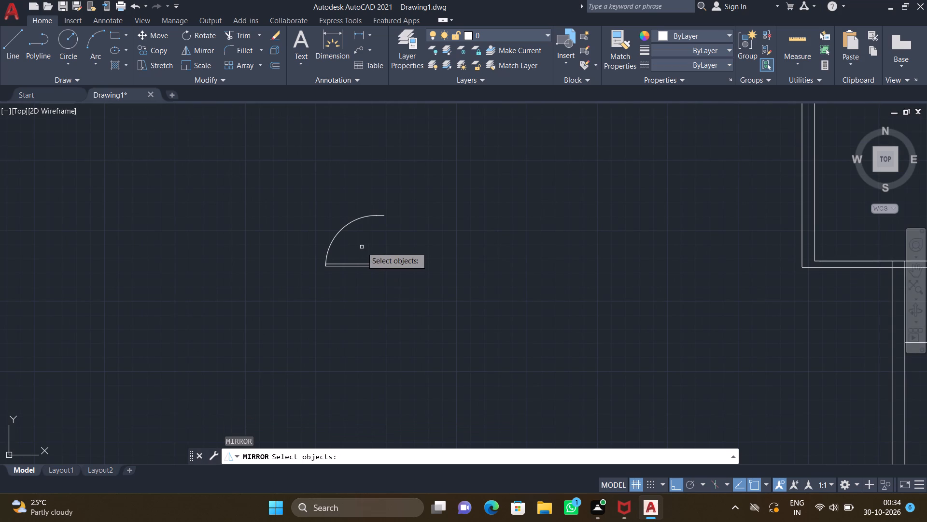
left_click(369, 266)
key("Return")
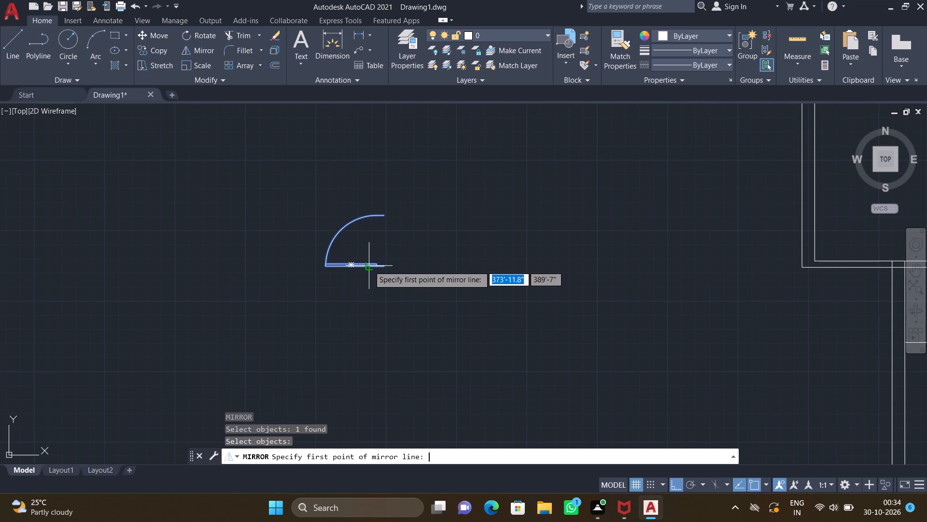
scroll(386, 271, "up", 1)
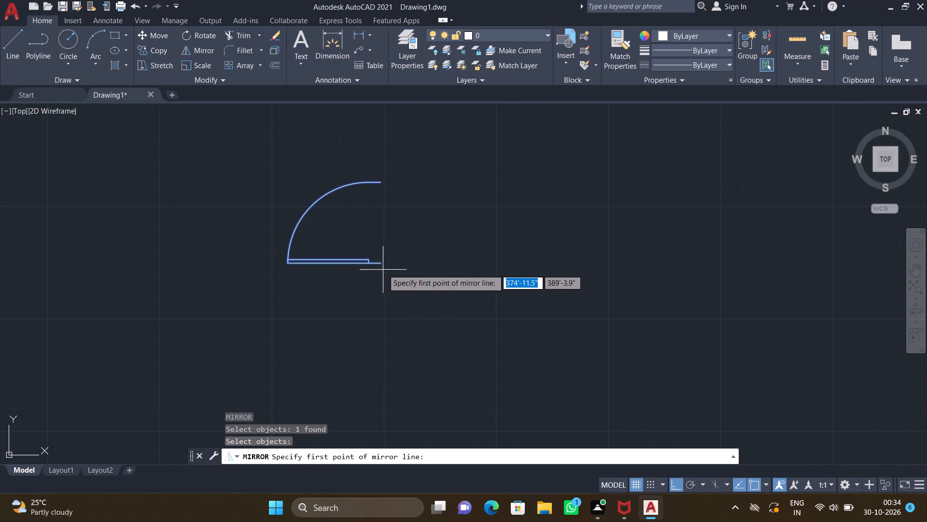
left_click(379, 260)
left_click(362, 318)
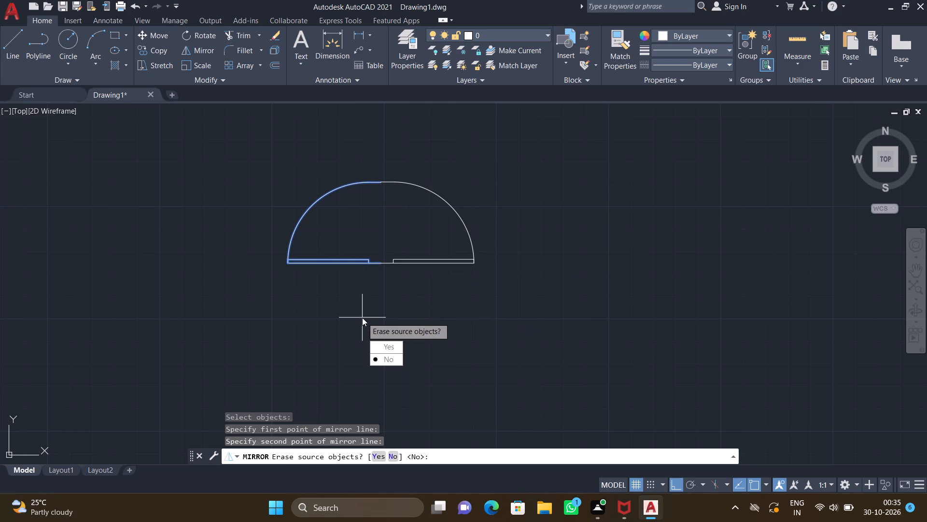
key("Return")
Mirror the west rotated 3' door downward about a horizontal line through its hinge-side base endpoint, keeping the original.
type("MI")
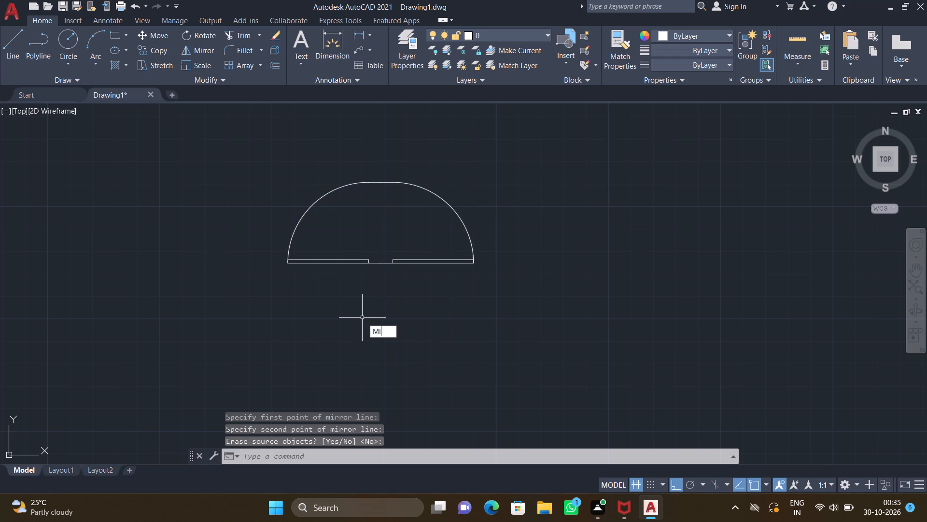
key("Return")
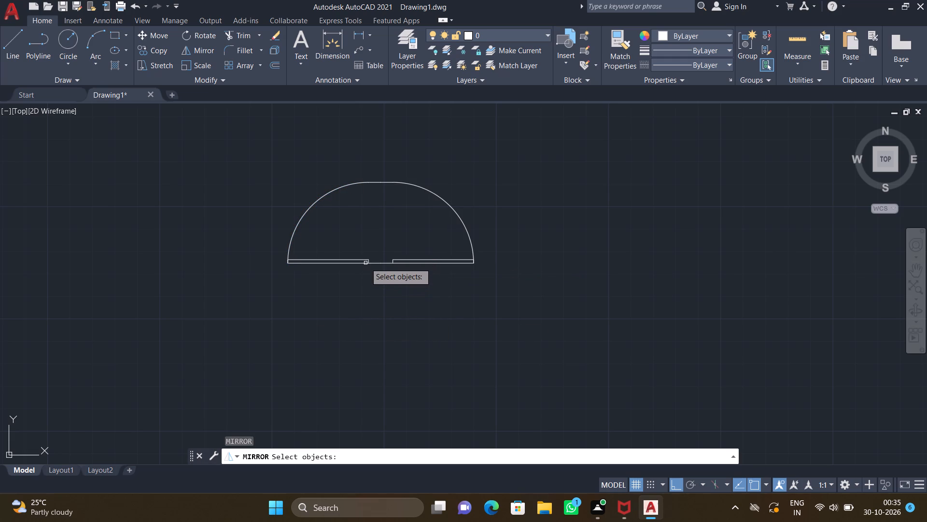
left_click(365, 262)
key("Return")
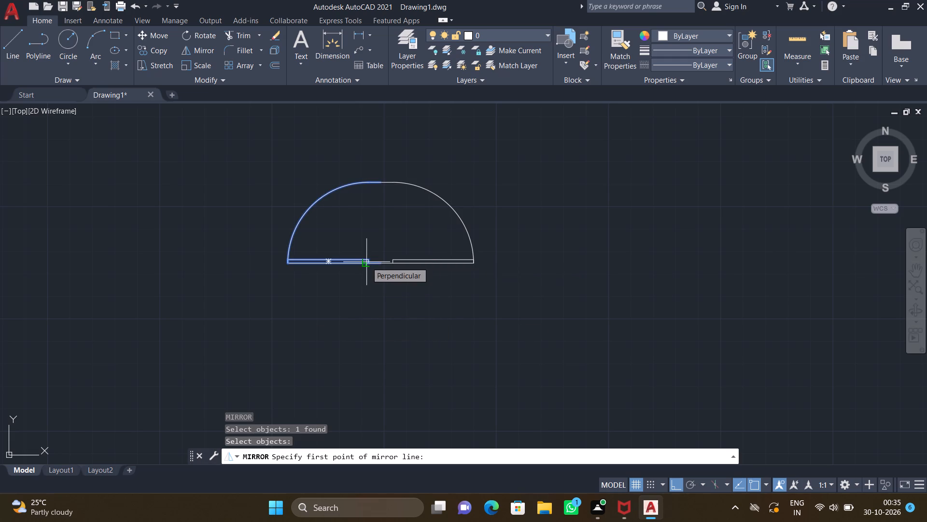
scroll(372, 260, "up", 1)
left_click_drag(382, 264, 380, 271)
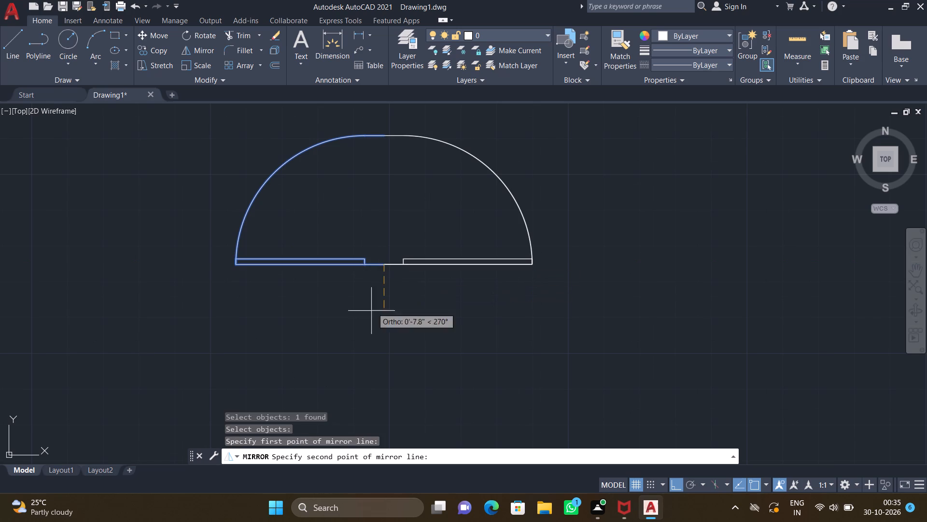
left_click(220, 362)
key("Return")
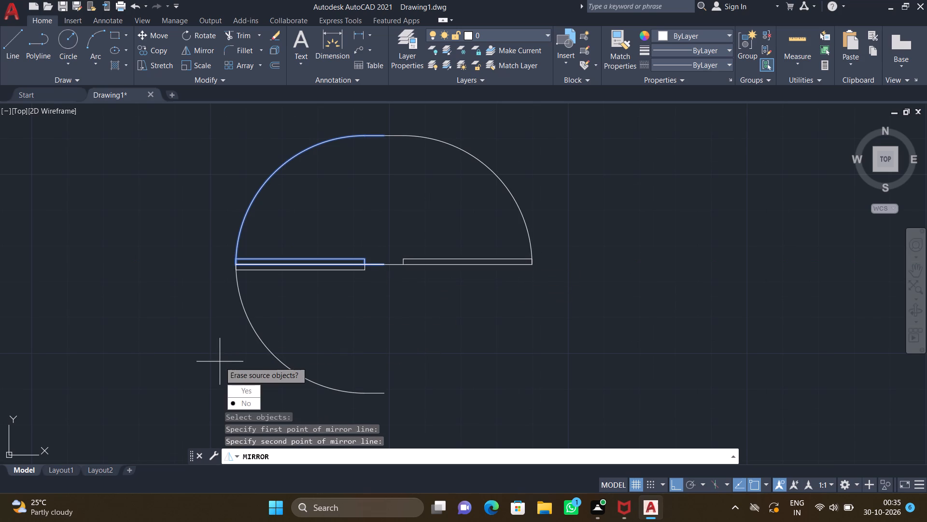
Mirror the east rotated 3' door downward about a horizontal line through the shared hinge-side endpoint, keeping the original.
type("MI")
key("Return")
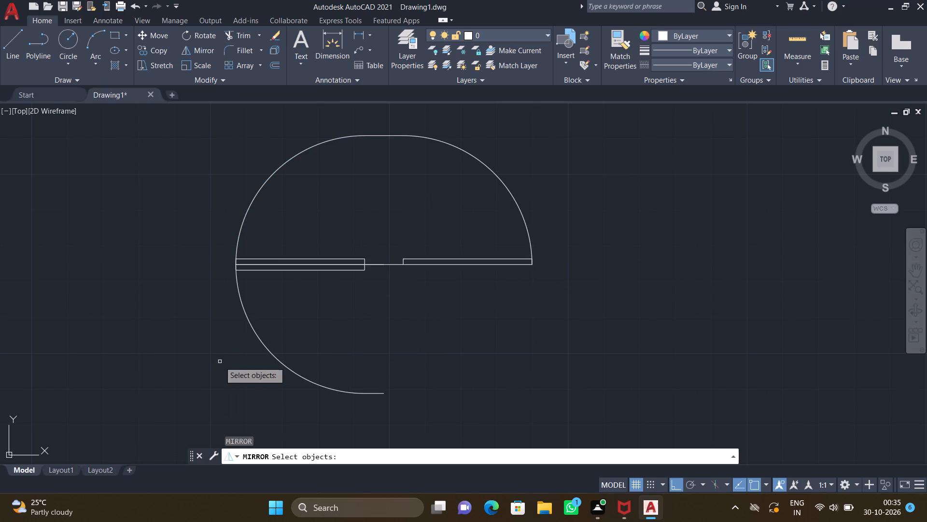
left_click(457, 265)
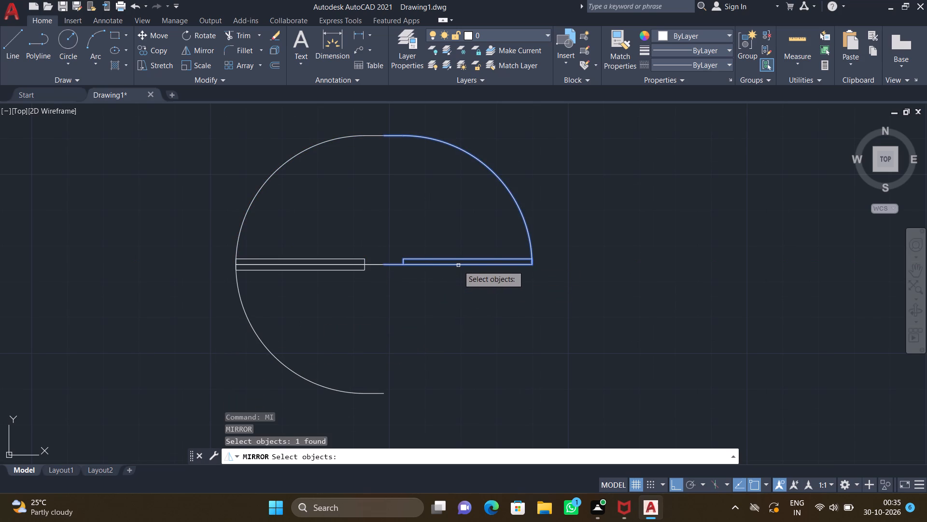
key("Return")
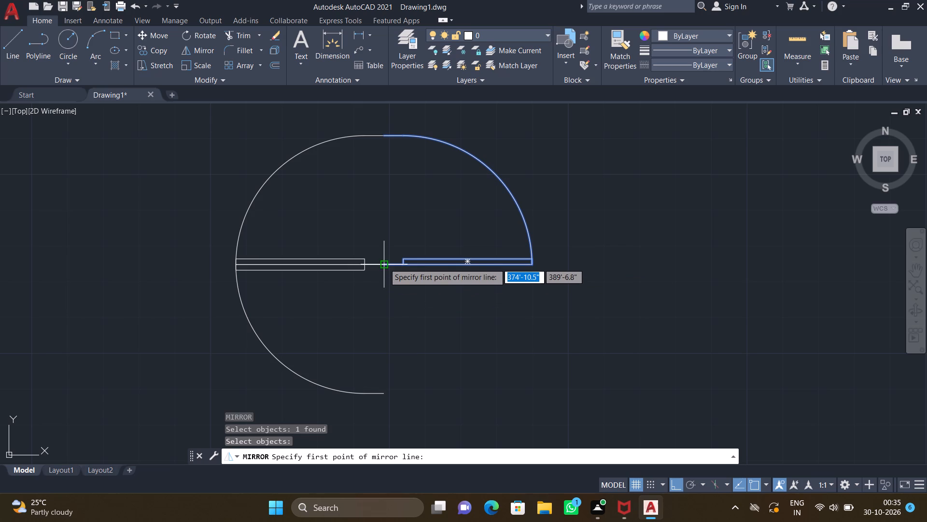
left_click_drag(384, 263, 387, 269)
left_click(533, 343)
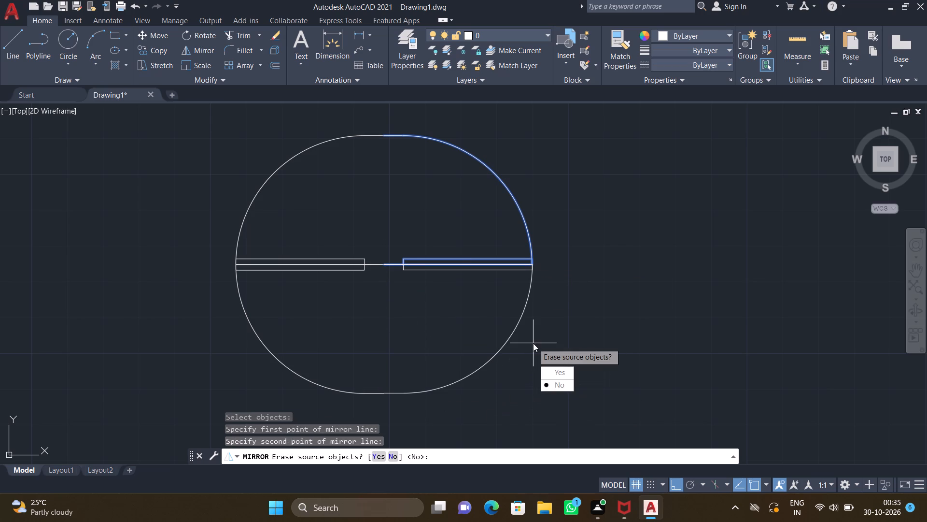
key("Return")
Mirror the 2' door westward about a vertical line through its hinge-side base endpoint, keeping the original.
scroll(522, 347, "down", 4)
middle_click_drag(528, 314, 526, 314)
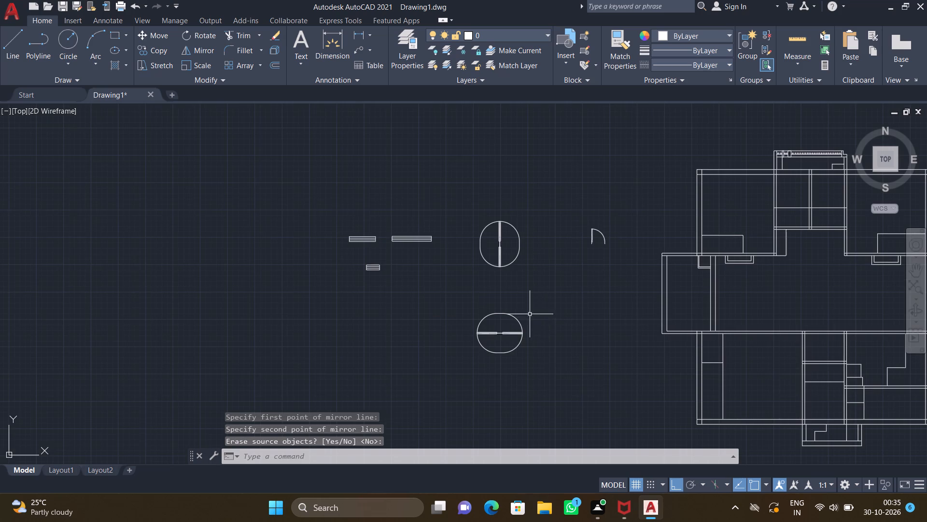
middle_click_drag(526, 314, 444, 323)
middle_click_drag(494, 318, 424, 328)
scroll(440, 256, "up", 3)
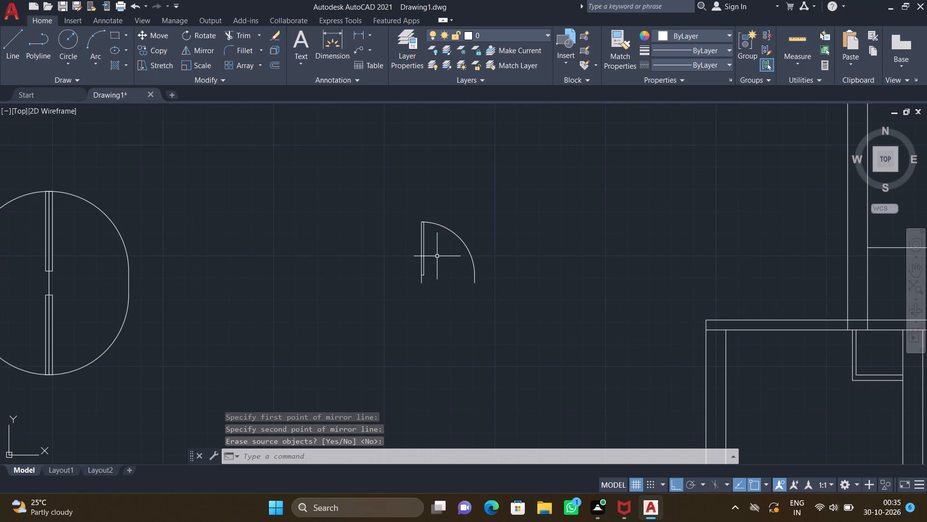
type("MI")
key("Return")
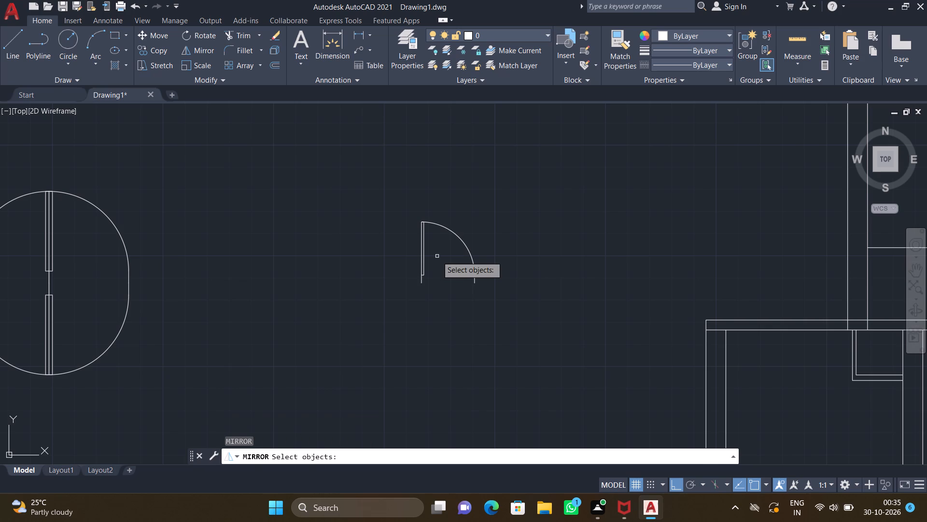
left_click(421, 274)
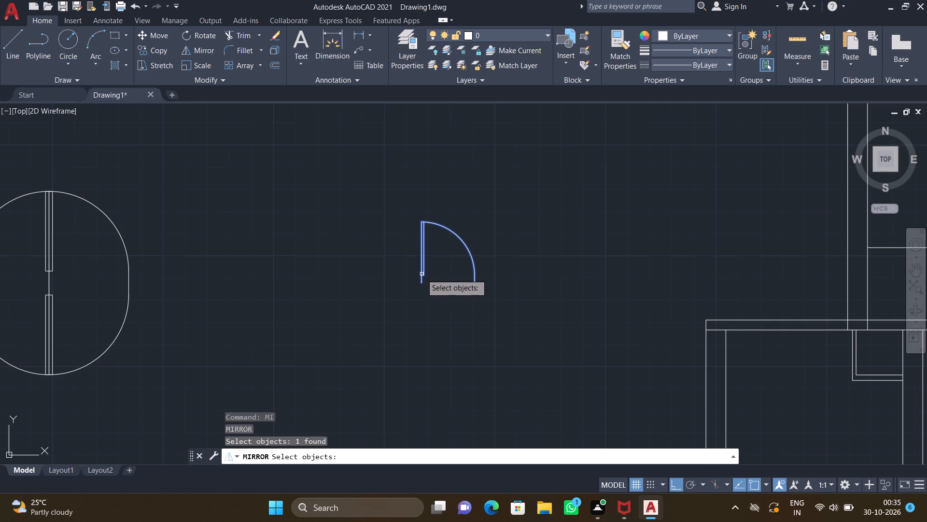
key("Return")
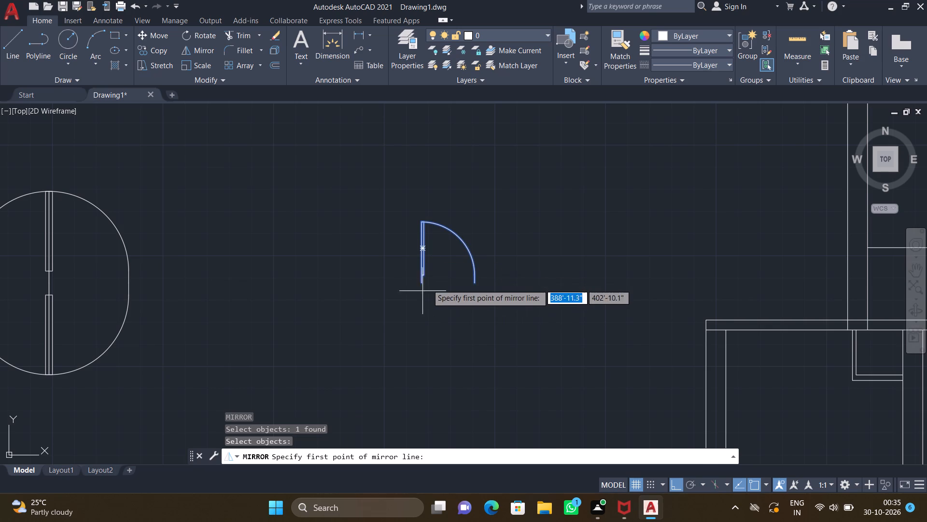
left_click(421, 283)
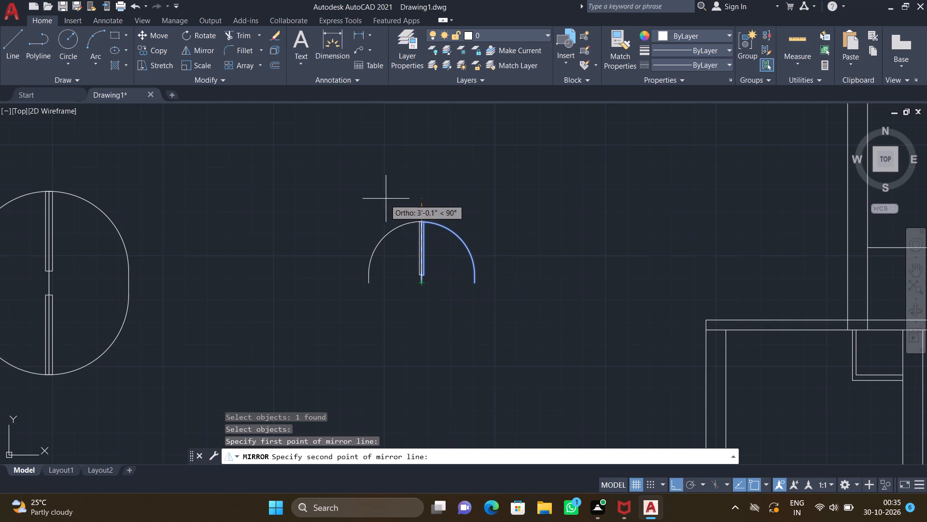
left_click(389, 195)
key("Return")
Mirror the east 2' door downward about a horizontal line through the shared hinge-side base endpoint, keeping the original.
type("MI")
key("Return")
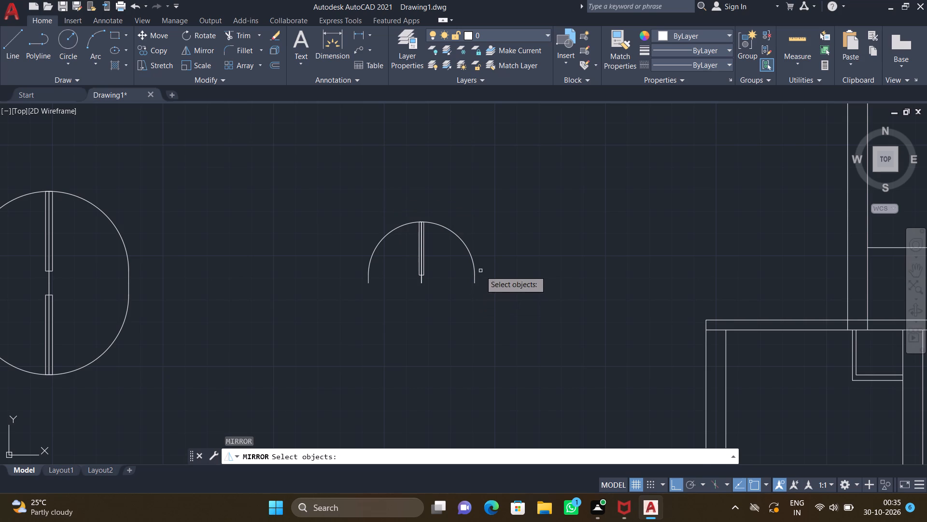
left_click(474, 264)
key("Return")
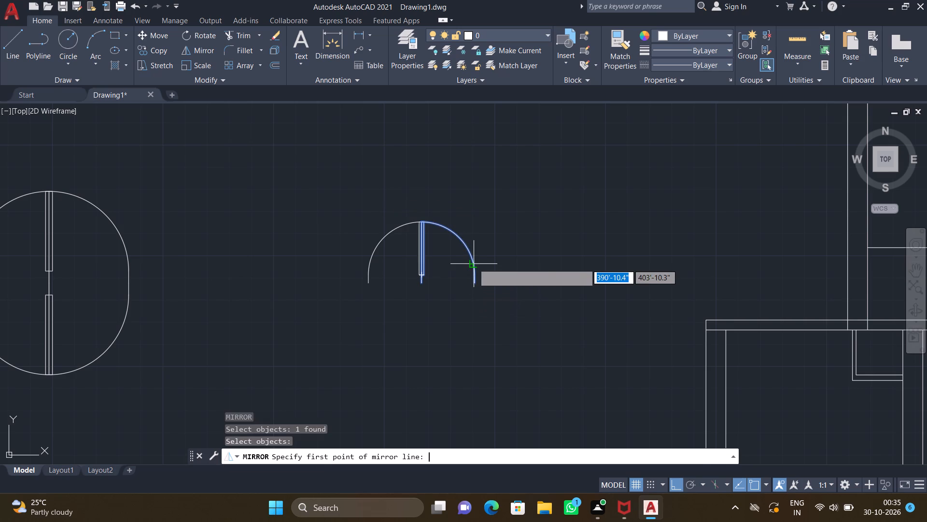
left_click_drag(419, 281, 419, 293)
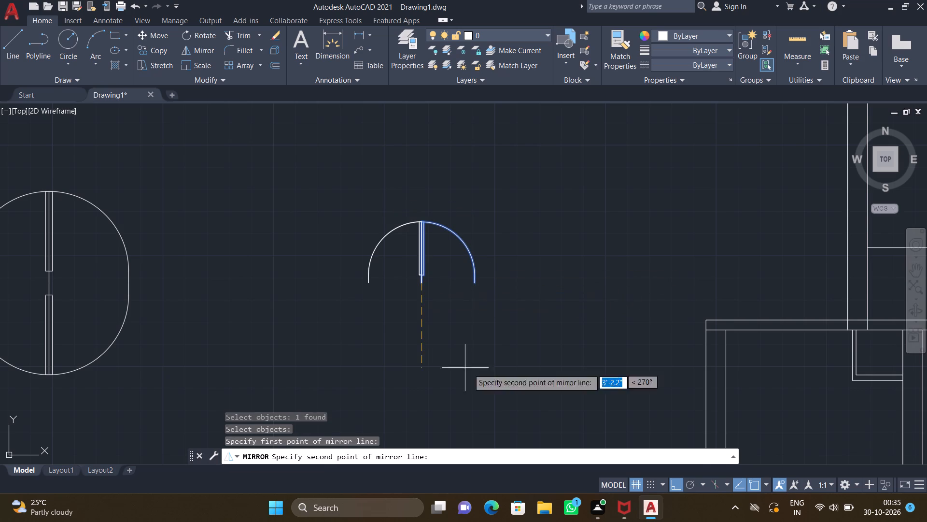
left_click(487, 308)
key("Return")
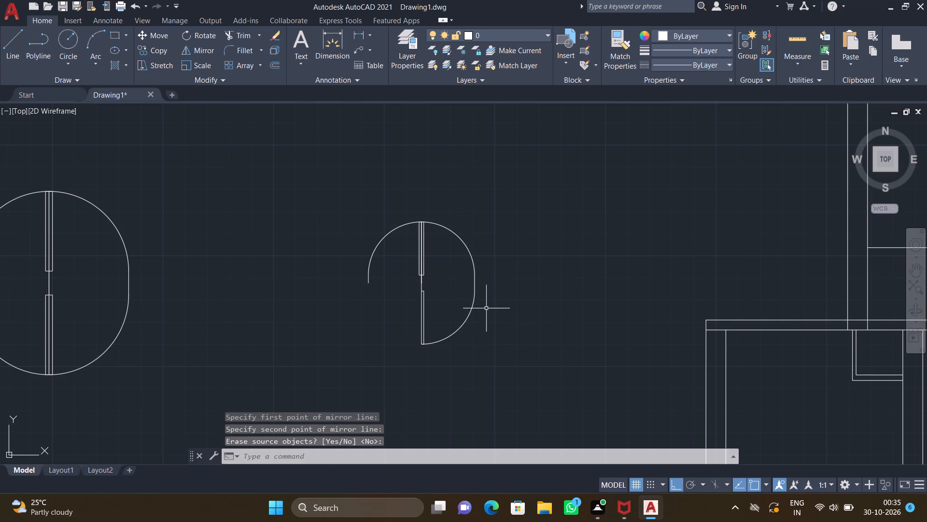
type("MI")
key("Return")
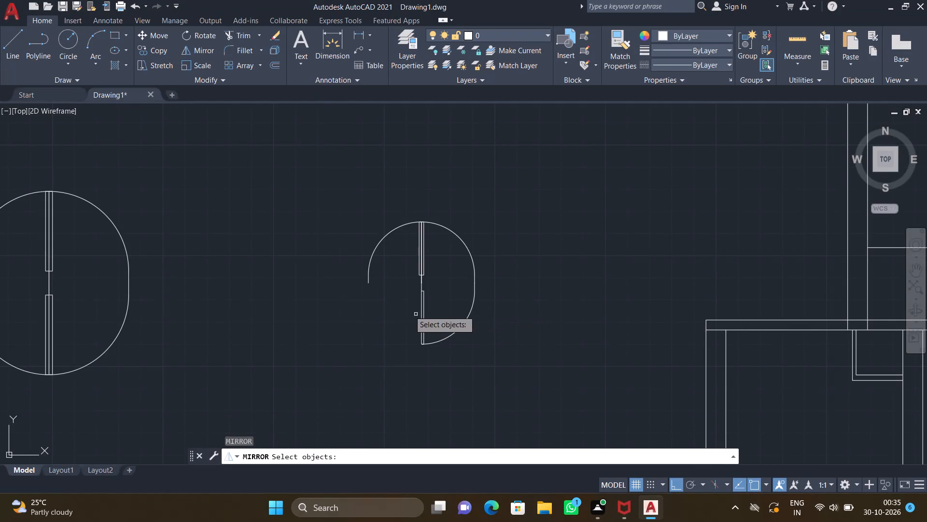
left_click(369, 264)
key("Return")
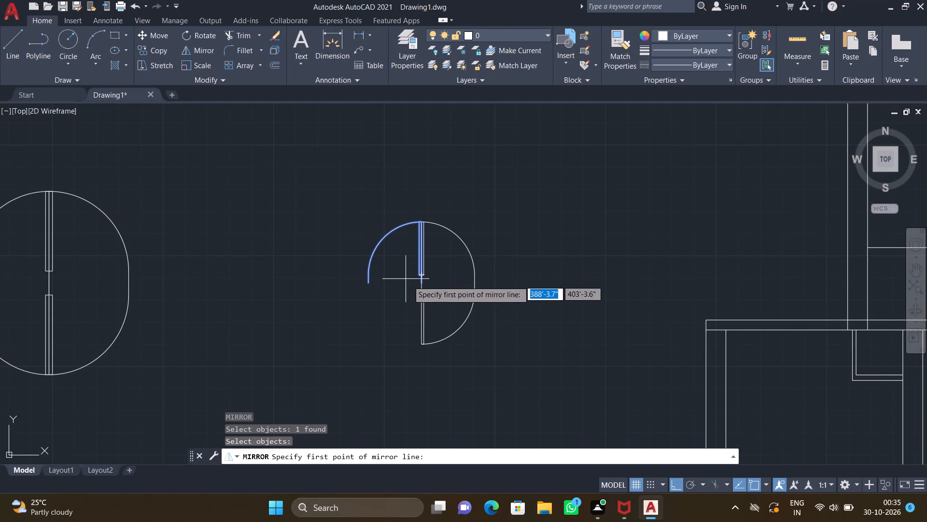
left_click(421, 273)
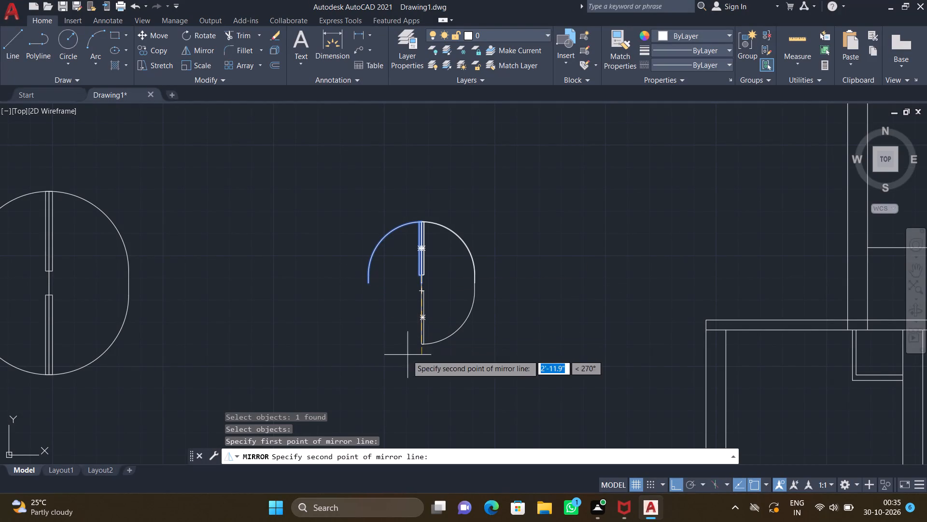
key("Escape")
Mirror the lower east 2' door westward about a vertical line through the shared hinge-side endpoint, keeping the original.
type("MI")
key("Return")
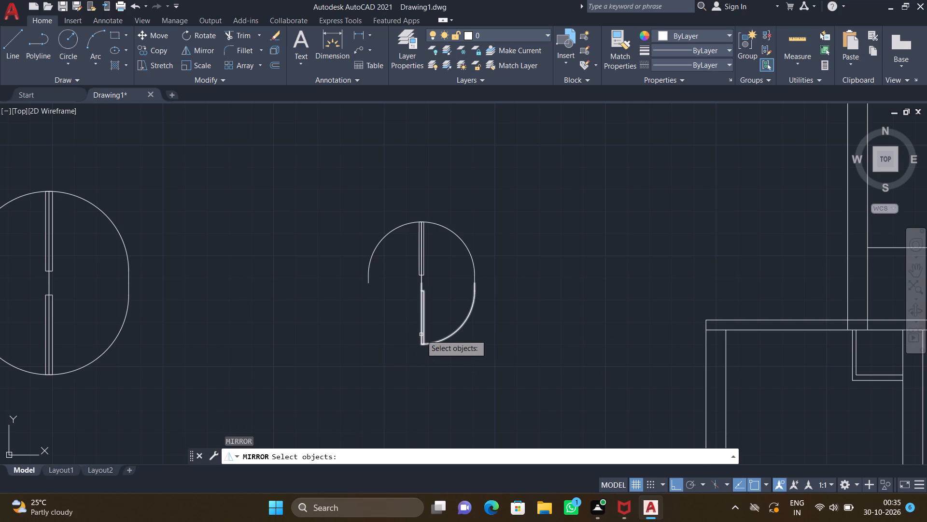
left_click(421, 334)
key("Return")
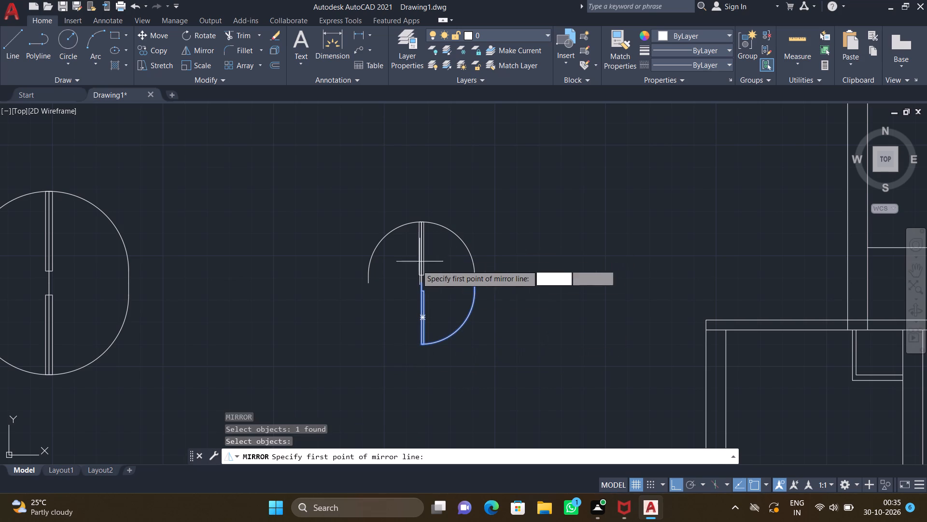
left_click(420, 287)
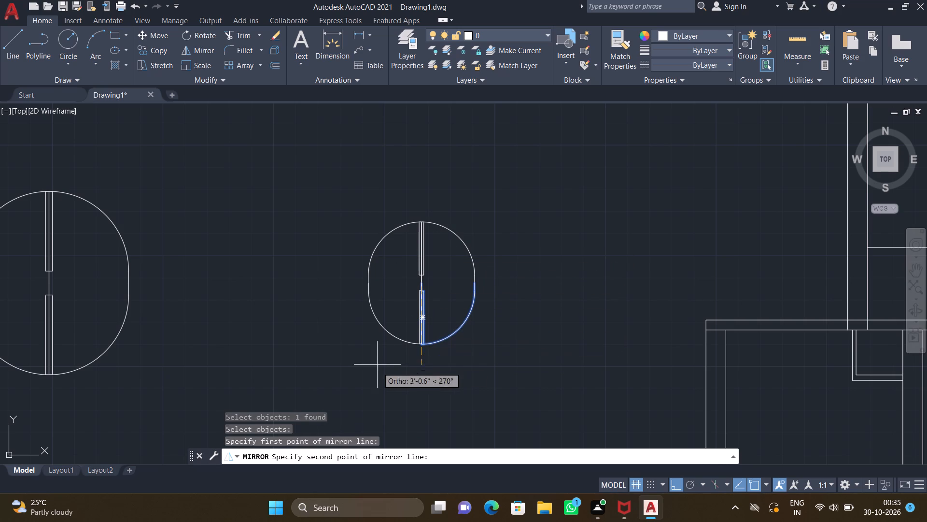
left_click(369, 359)
key("Return")
Copy the upper east 2' door straight down from its hinge-side base to the open area below the 2' door set.
scroll(374, 341, "down", 2)
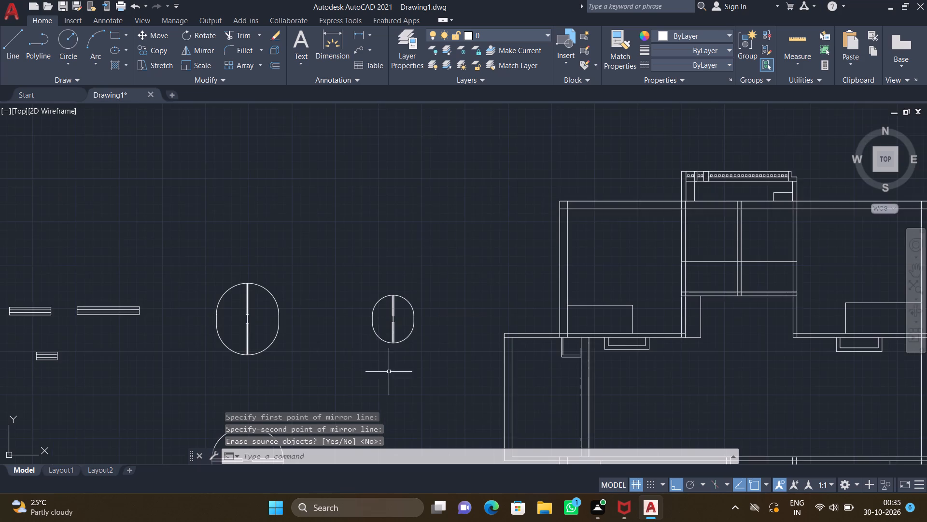
middle_click_drag(384, 366, 381, 320)
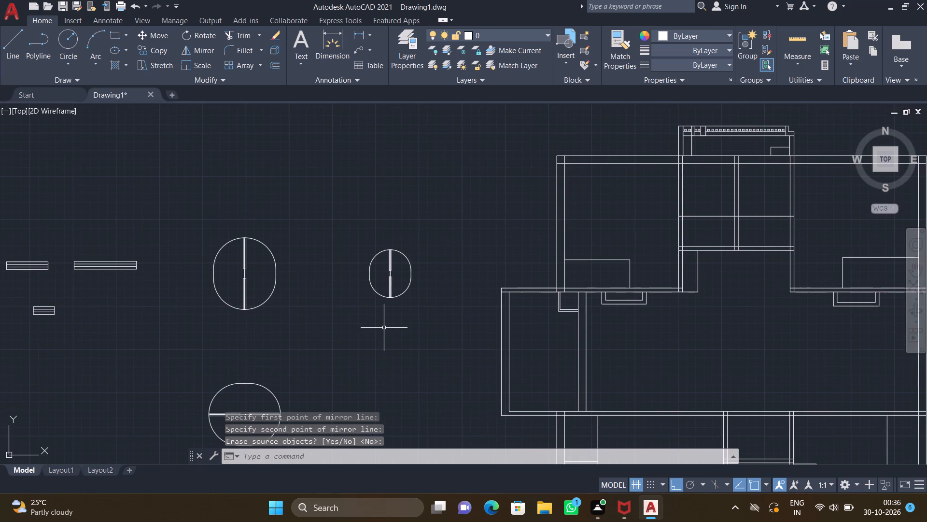
type("CO")
key("Return")
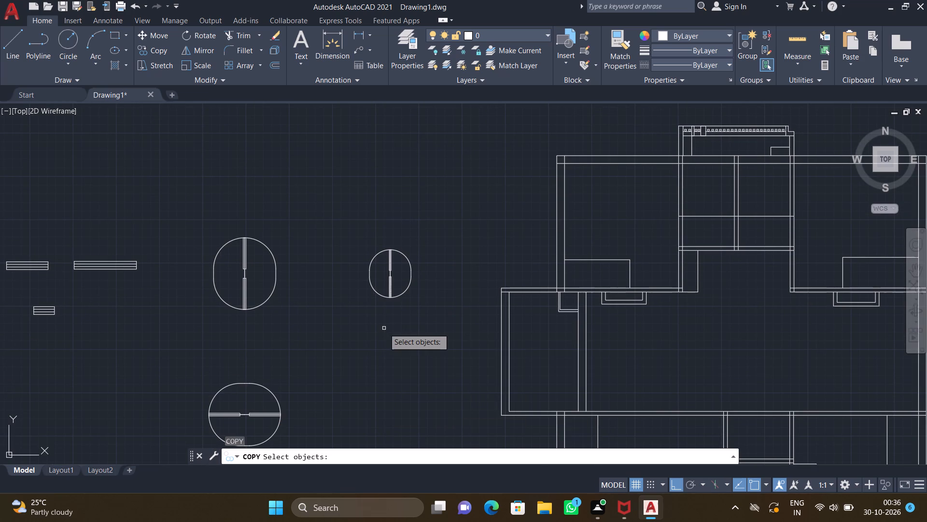
left_click(411, 263)
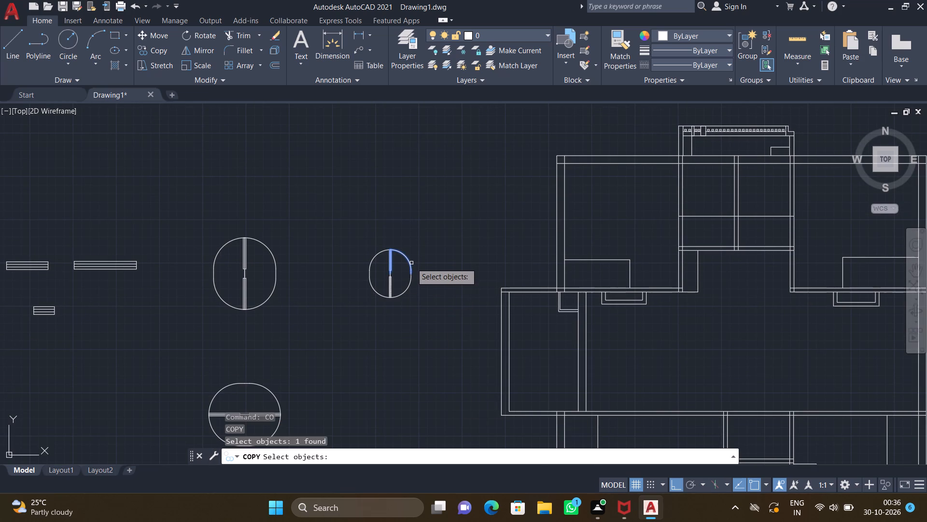
key("Return")
scroll(393, 270, "up", 2)
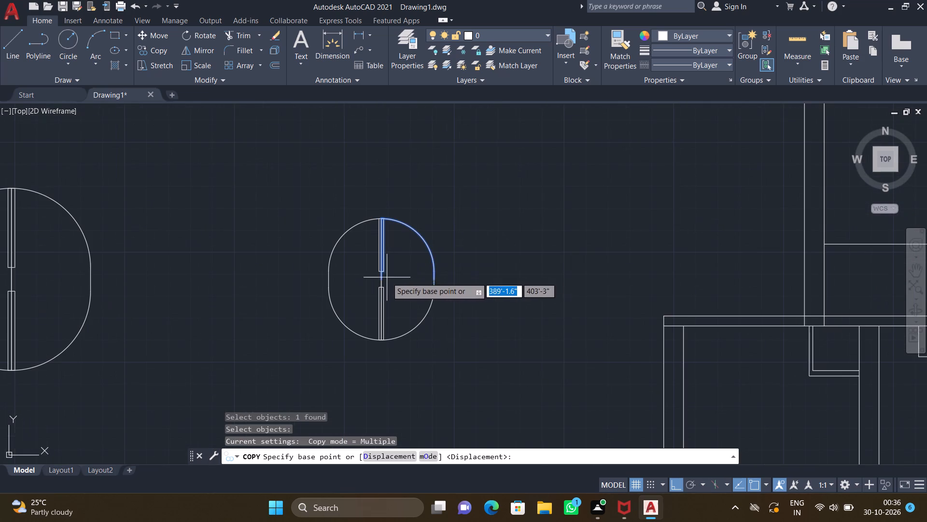
left_click(380, 278)
middle_click_drag(386, 377, 339, 203)
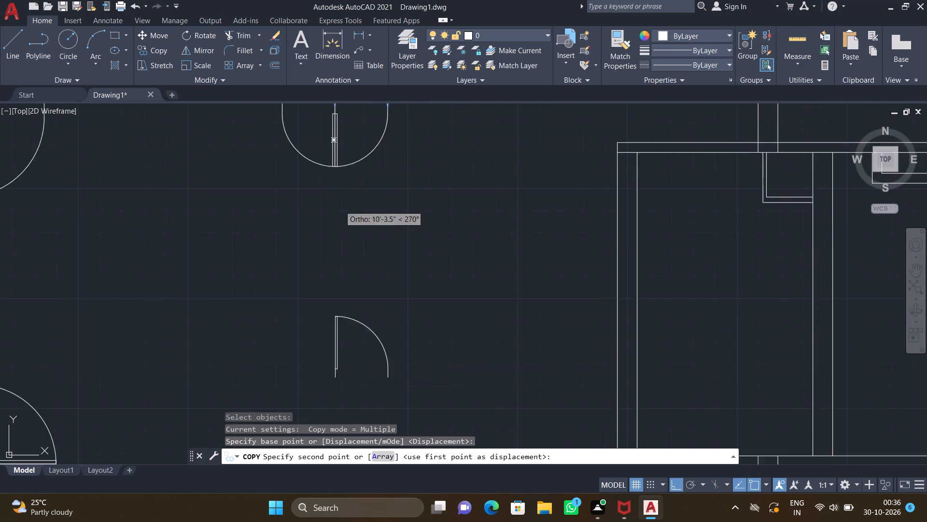
scroll(337, 228, "down", 2)
left_click(339, 313)
key("Return")
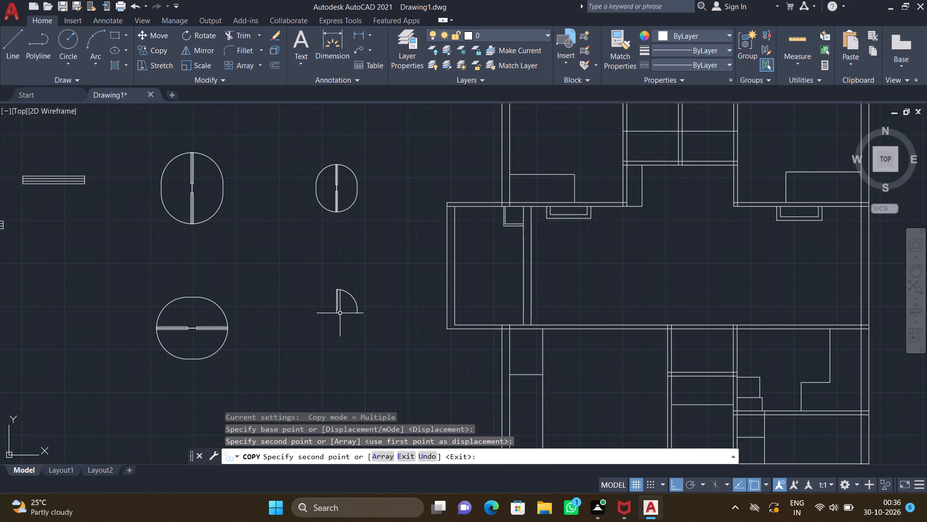
Rotate the copied 2' door 90° clockwise about a point on its short hinge-side line.
key("r")
key("o")
key("Return")
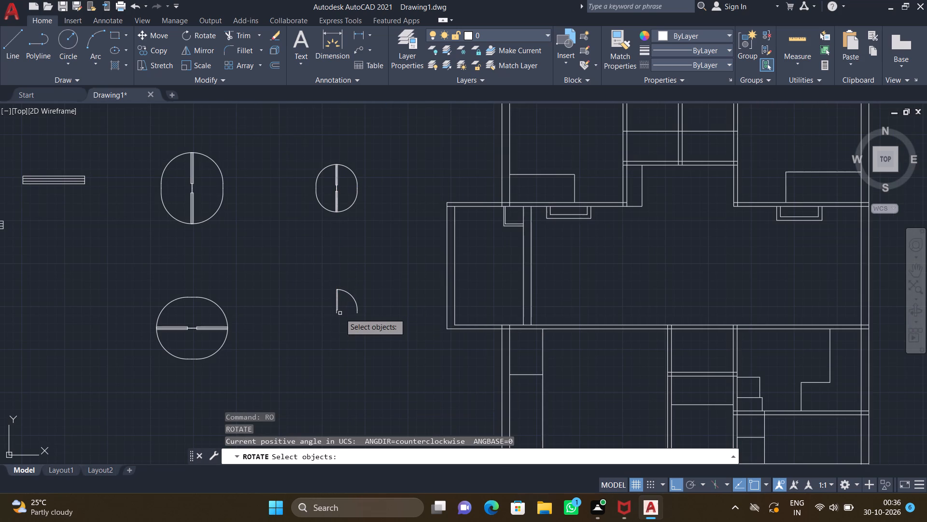
left_click(335, 312)
key("Return")
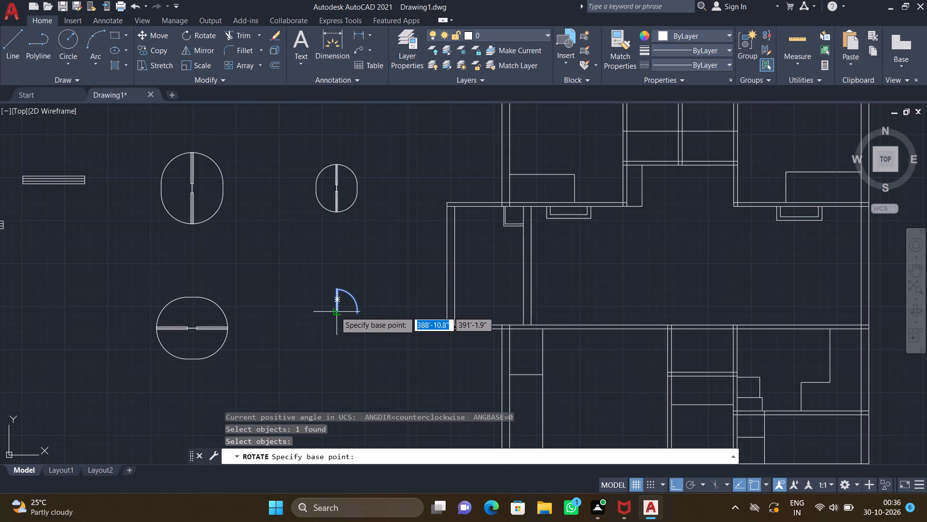
scroll(336, 316, "up", 2)
left_click(333, 305)
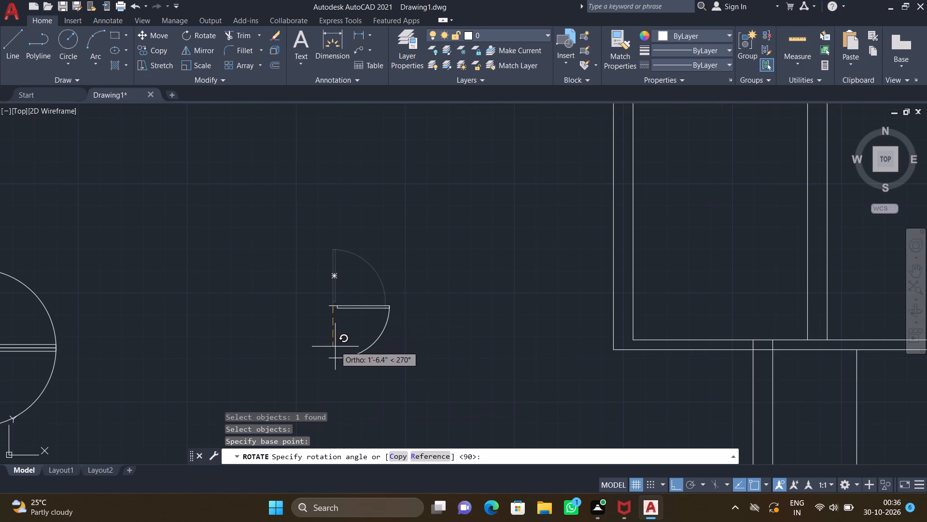
left_click(335, 347)
Mirror the rotated 2' door upward about a horizontal line through its hinge-side base endpoint, keeping the original.
type("MI")
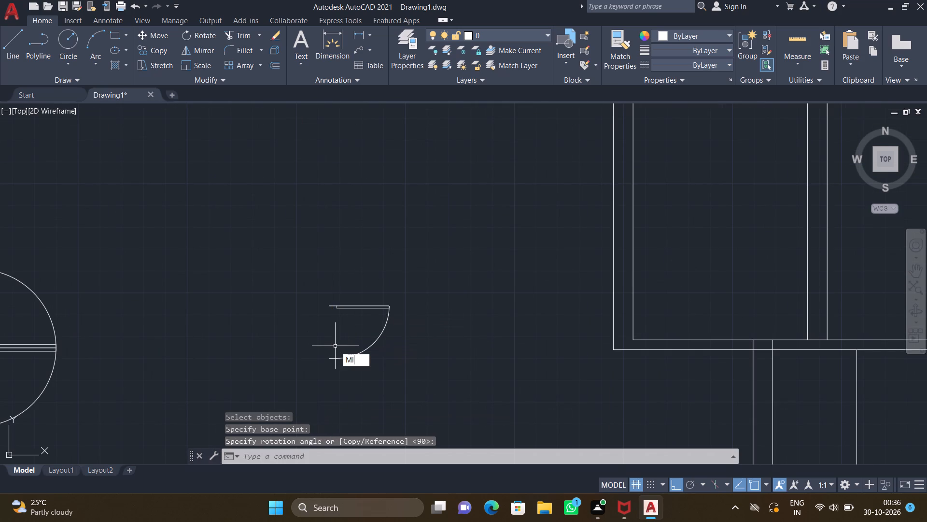
key("Return")
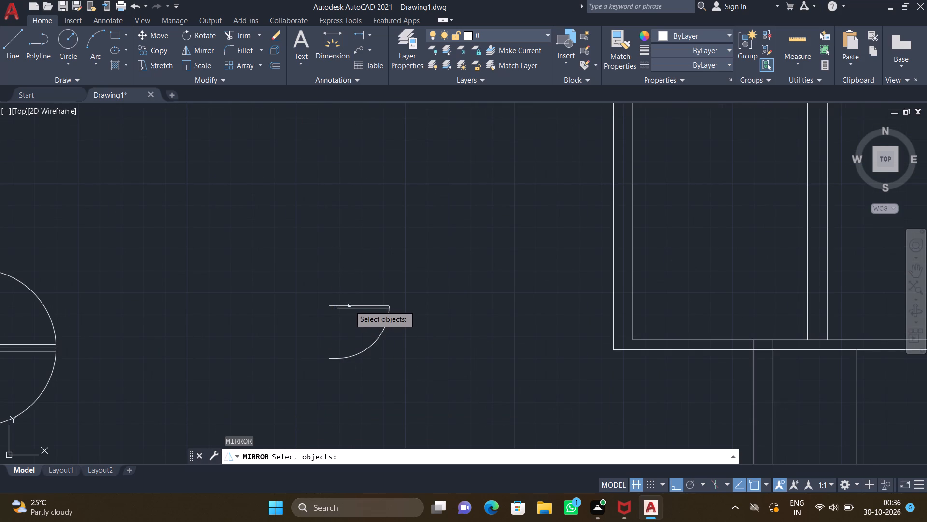
left_click(350, 305)
key("Return")
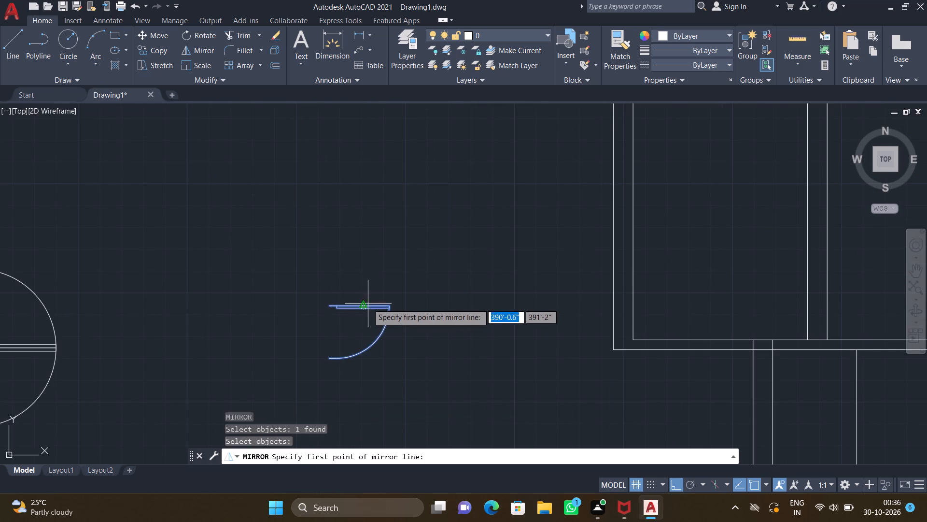
left_click(329, 304)
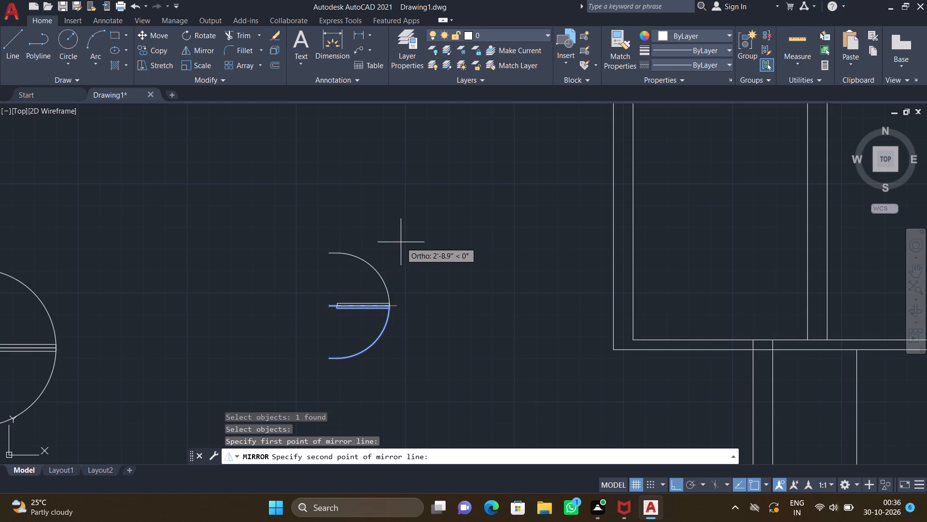
left_click(401, 242)
key("Return")
Mirror the upper rotated 2' door westward about a vertical line through the shared hinge-side endpoint, keeping the original.
type("MI")
key("Return")
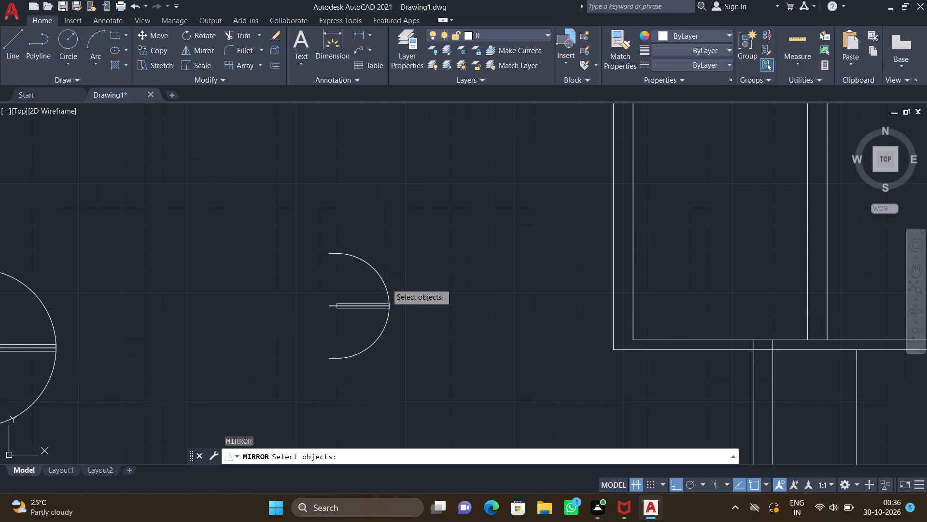
left_click(386, 283)
key("Return")
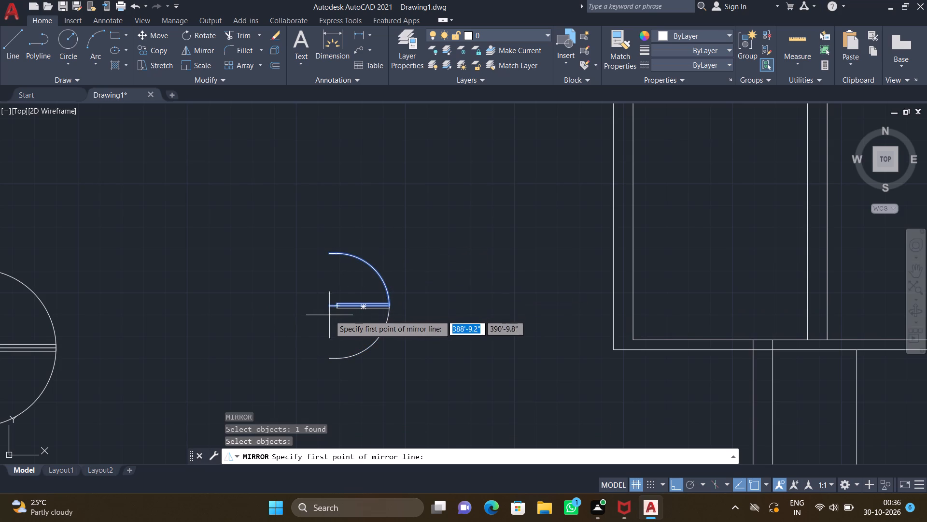
left_click(329, 306)
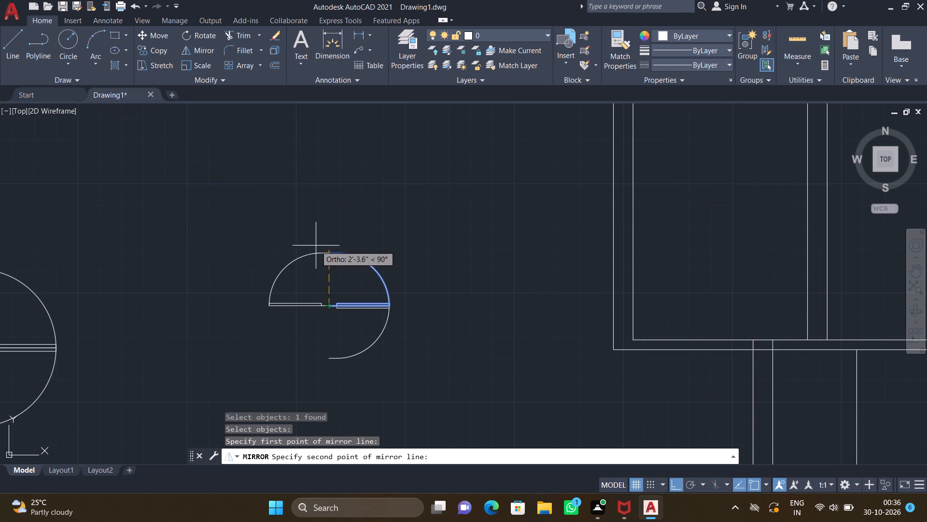
left_click(316, 246)
key("Return")
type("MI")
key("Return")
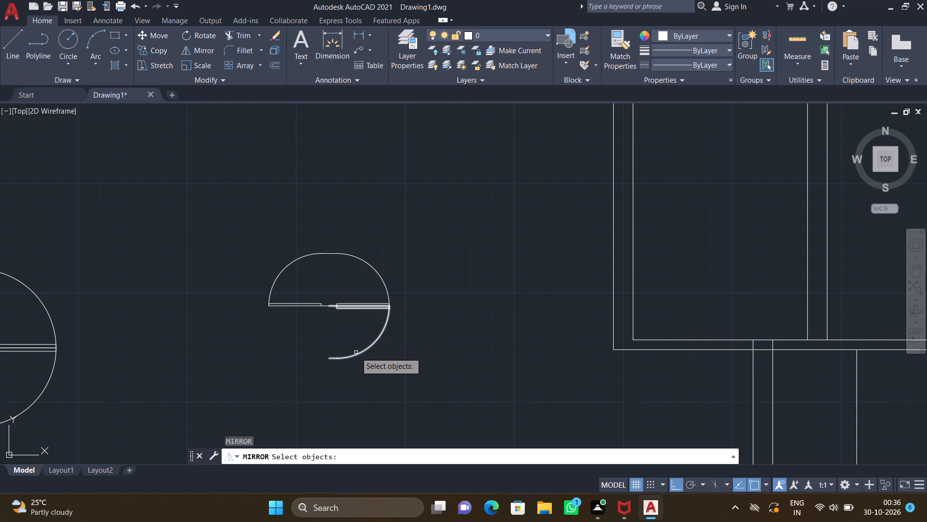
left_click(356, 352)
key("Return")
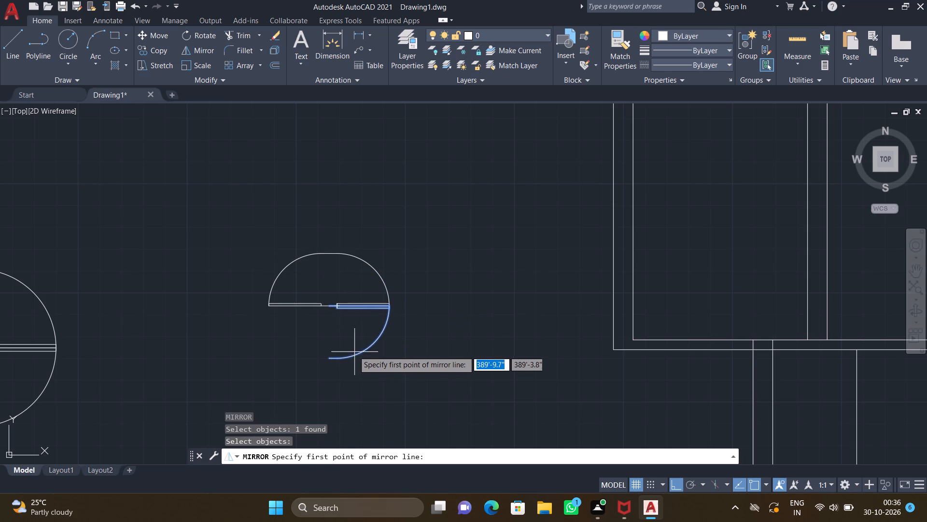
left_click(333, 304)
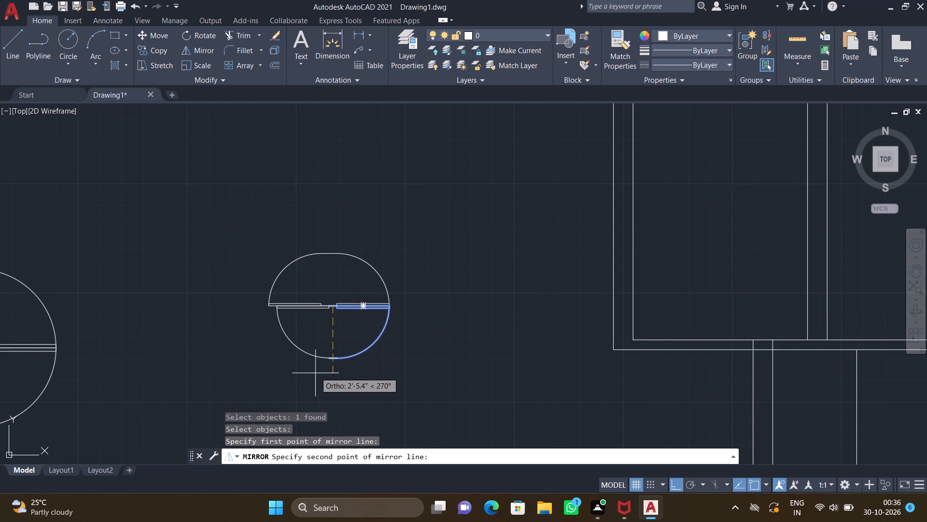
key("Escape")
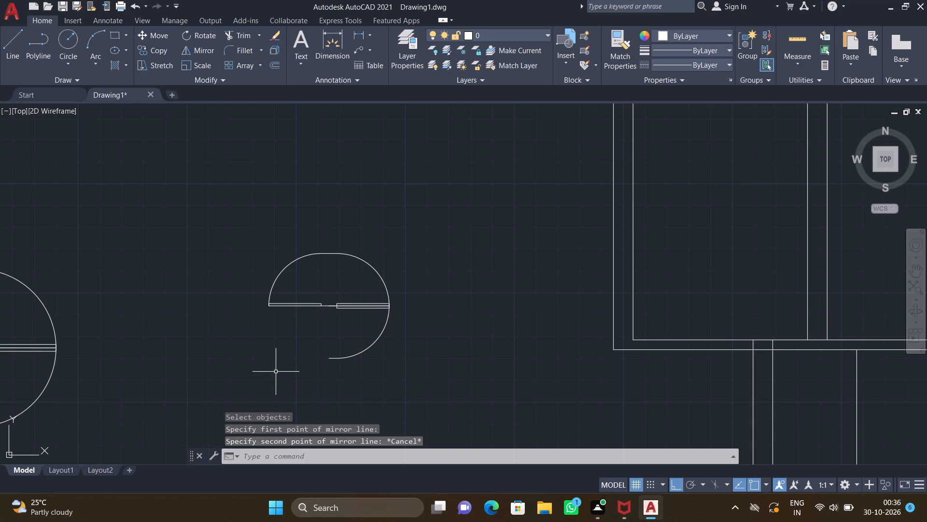
Mirror the upper west rotated 2' door downward about a horizontal line through its hinge-side base endpoint, keeping the original.
type("MI")
key("Return")
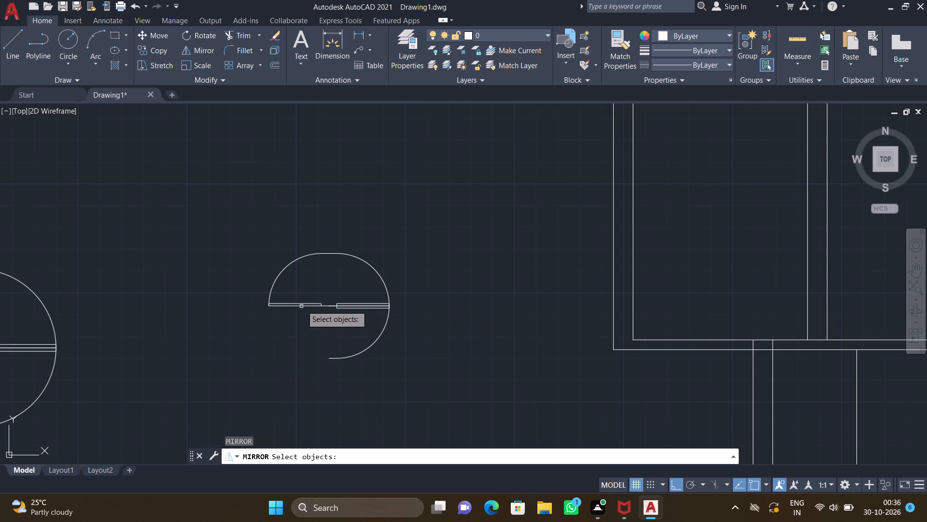
left_click(303, 303)
key("Return")
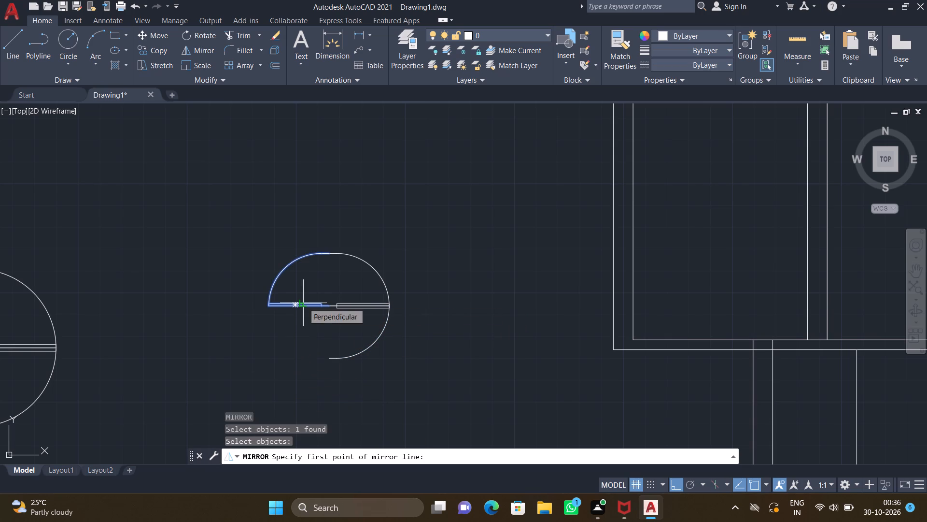
left_click(328, 303)
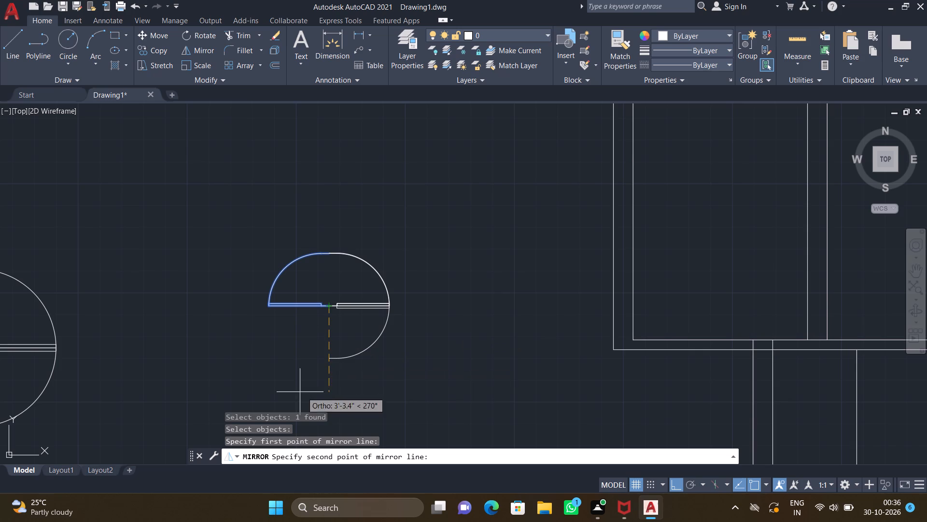
left_click(255, 350)
key("Return")
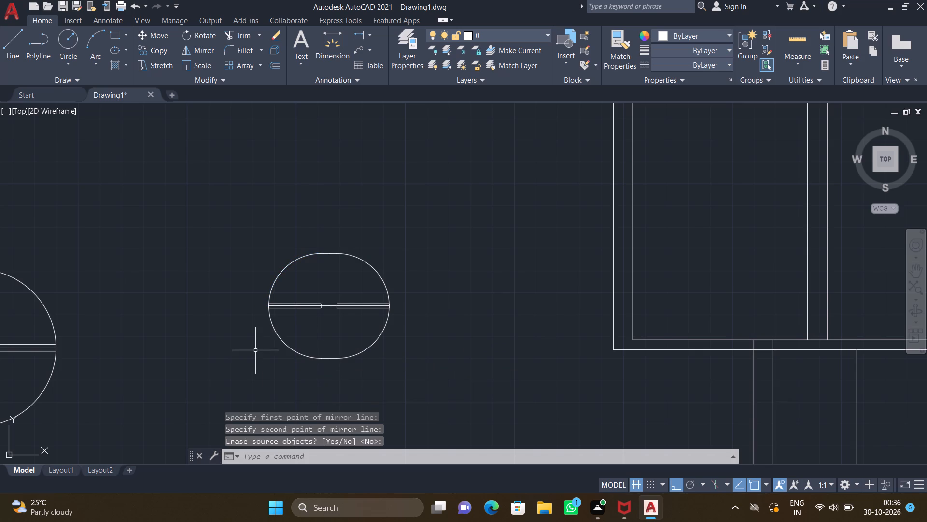
Insert the Bed - Queen, Chair - Desk and Chair - Rocking blocks from DesignCenter's Home - Space Planner drawing into the open area west of the window symbols.
scroll(255, 351, "down", 3)
middle_click_drag(225, 334, 350, 328)
scroll(365, 308, "down", 1)
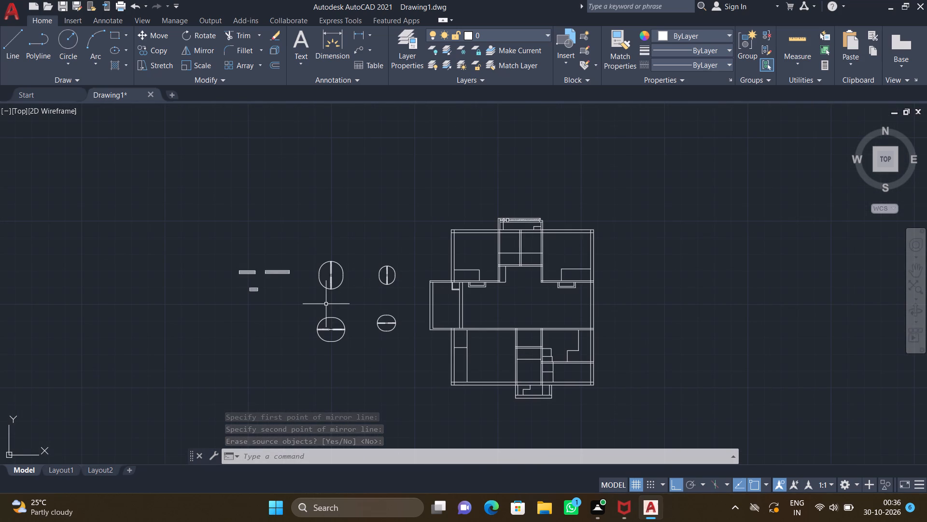
key("ctrl+2")
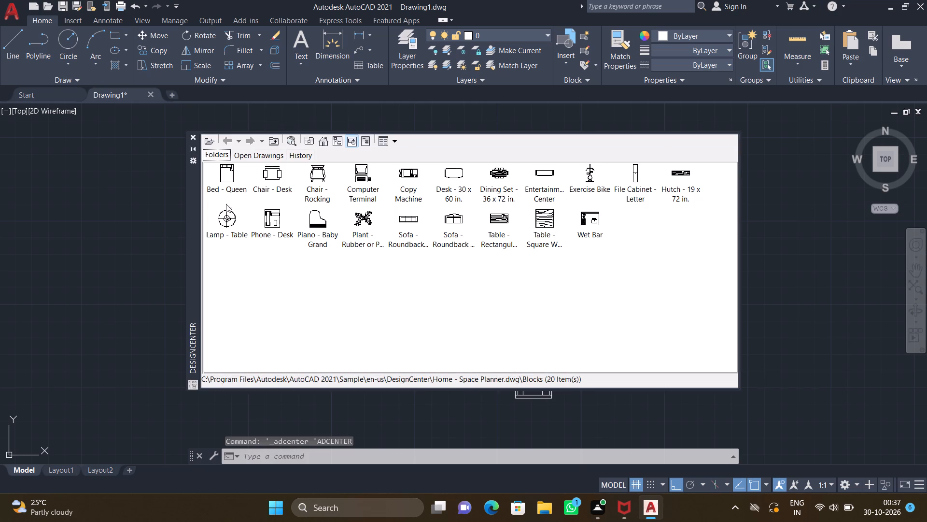
left_click_drag(228, 175, 159, 225)
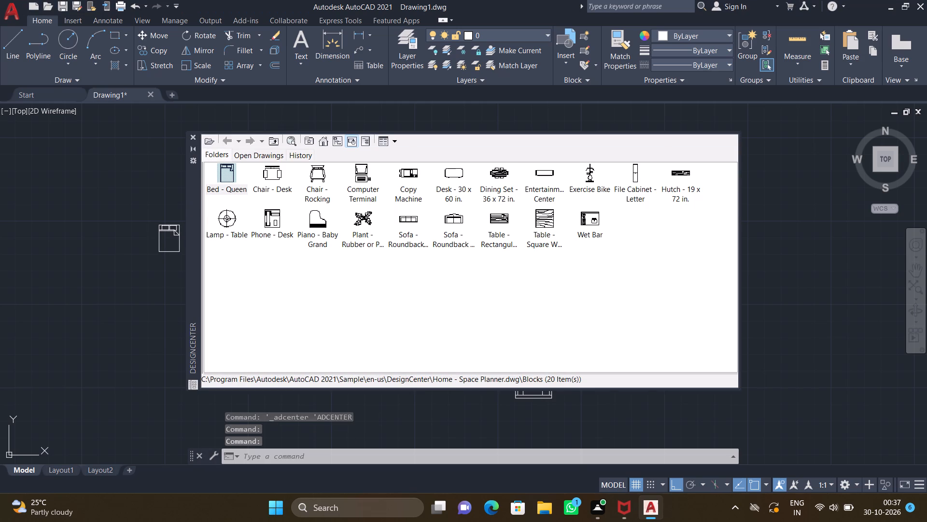
left_click_drag(273, 174, 169, 184)
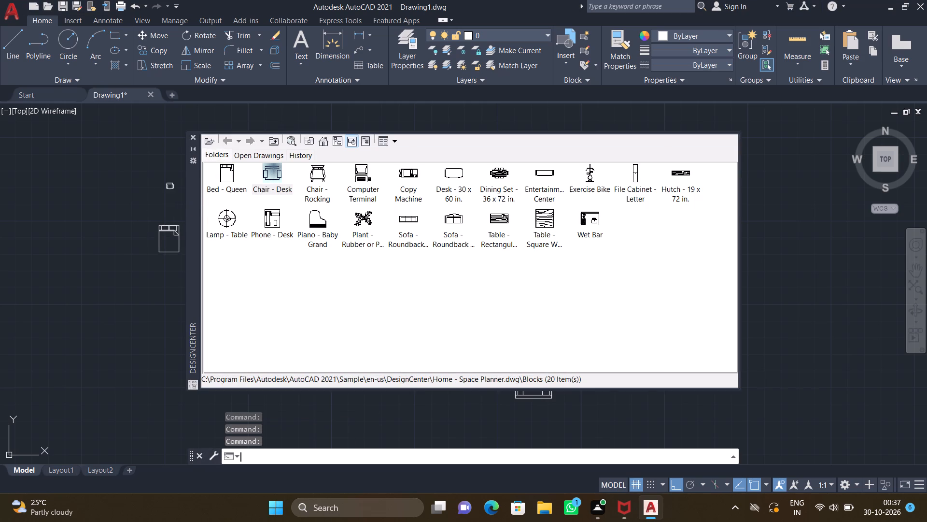
left_click_drag(322, 174, 112, 254)
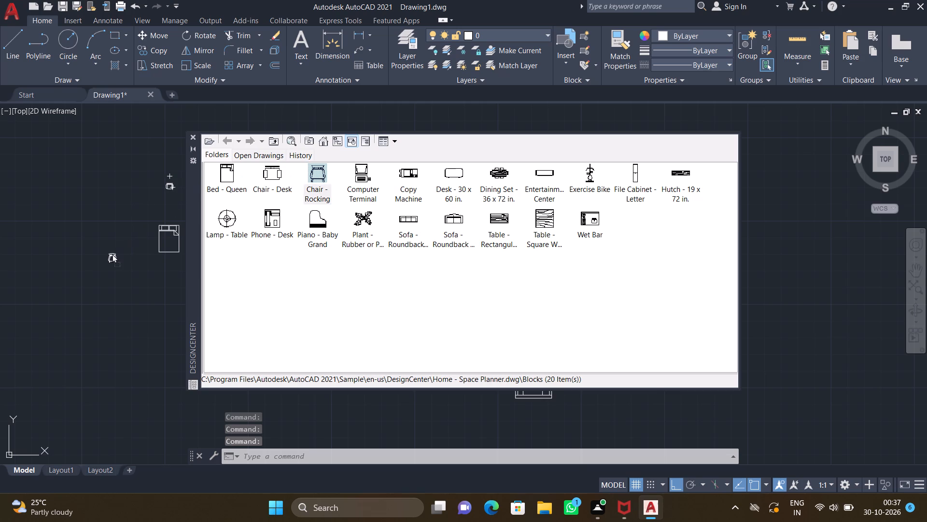
left_click_drag(112, 254, 112, 253)
Add the Dining Set - 36 x 72 in., both roundback sofas, and the rectangular and square woodgrain tables around the bed and chairs.
left_click_drag(497, 170, 143, 373)
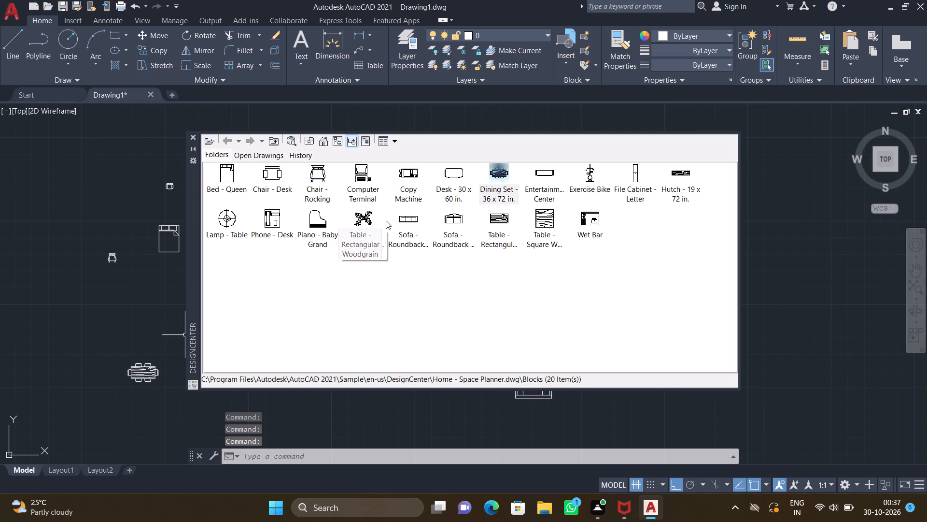
left_click_drag(409, 219, 110, 326)
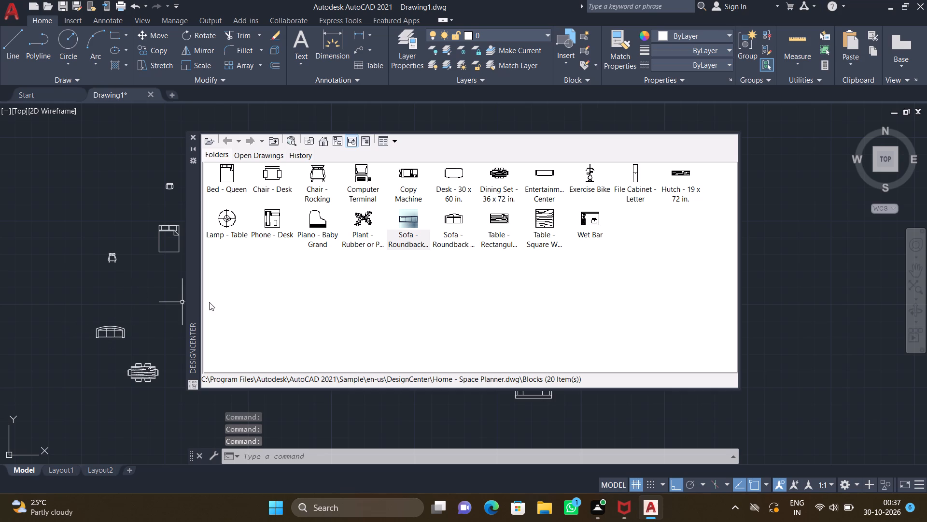
left_click_drag(460, 218, 195, 288)
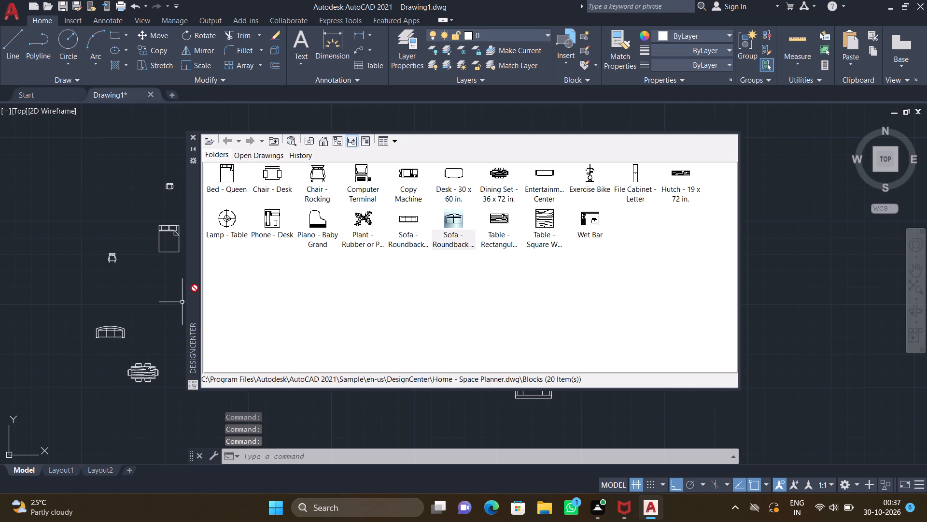
left_click_drag(195, 288, 153, 292)
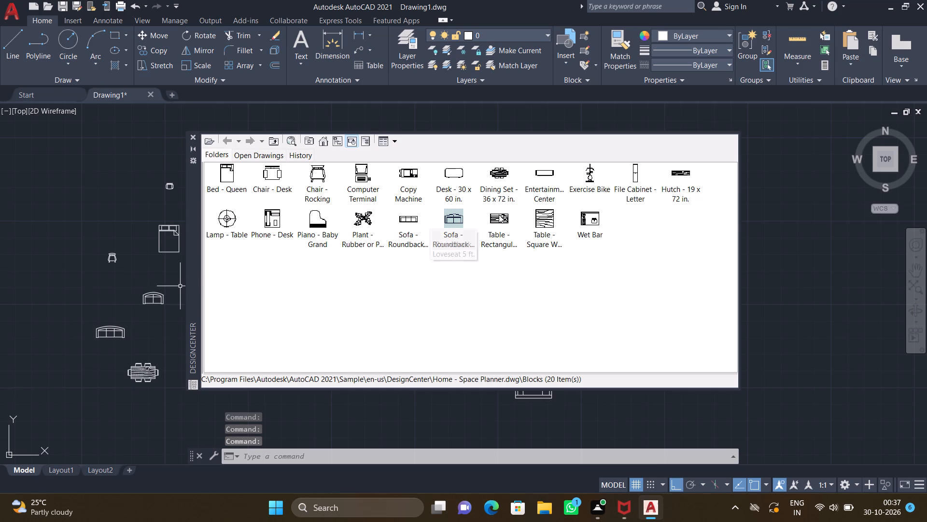
left_click_drag(500, 214, 154, 407)
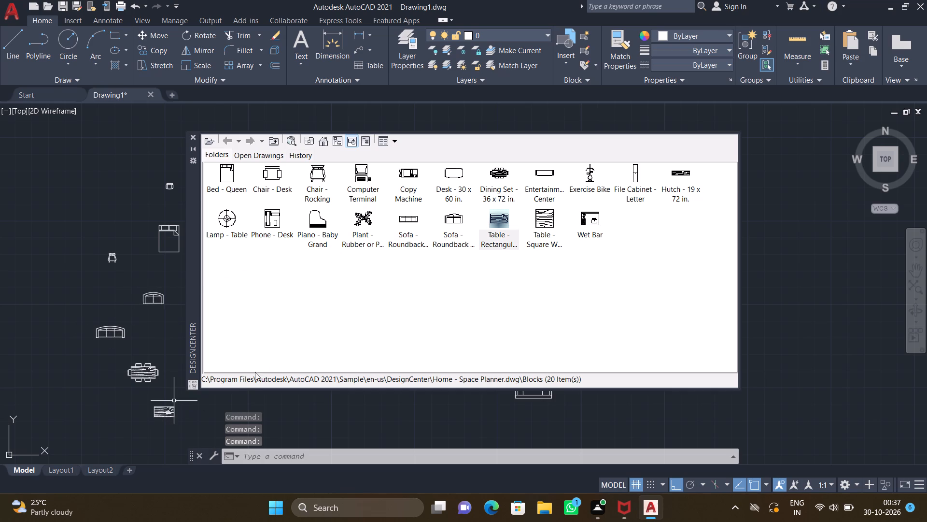
left_click_drag(552, 214, 81, 245)
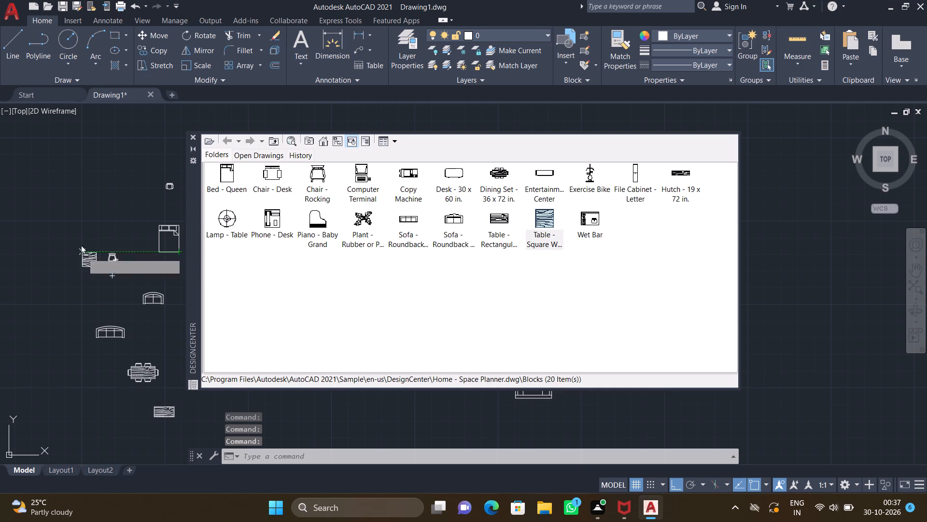
left_click_drag(81, 245, 90, 188)
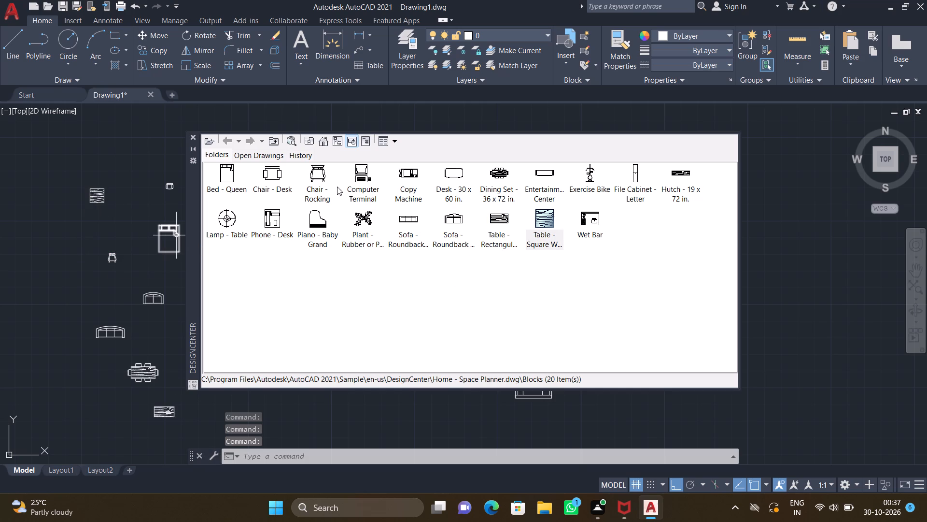
Insert the Toilet - top block from DesignCenter's House Designer.dwg west of the placed furniture, and close DesignCenter.
double_click(324, 142)
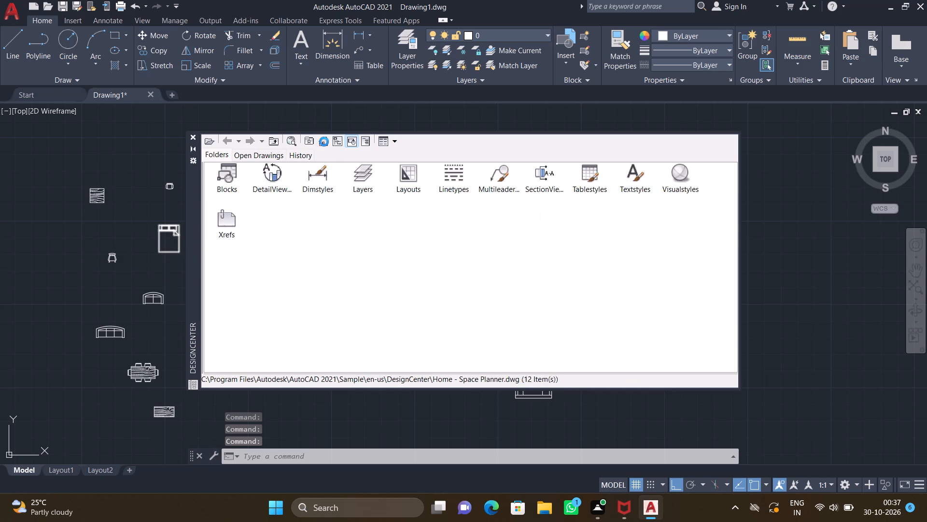
double_click(324, 178)
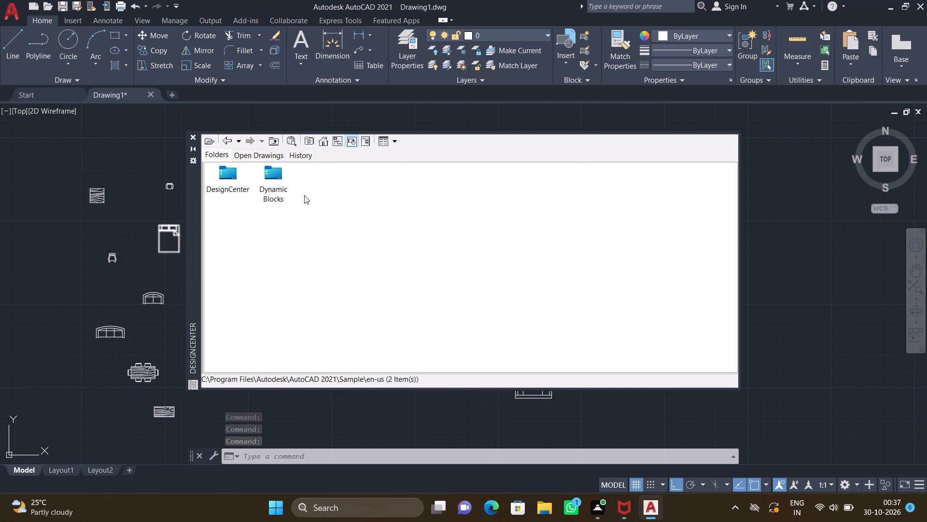
double_click(236, 173)
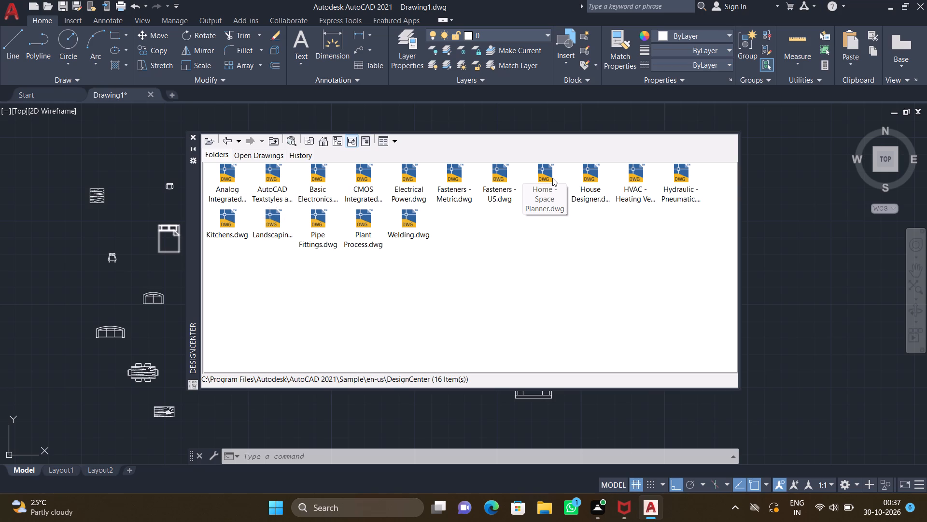
double_click(588, 173)
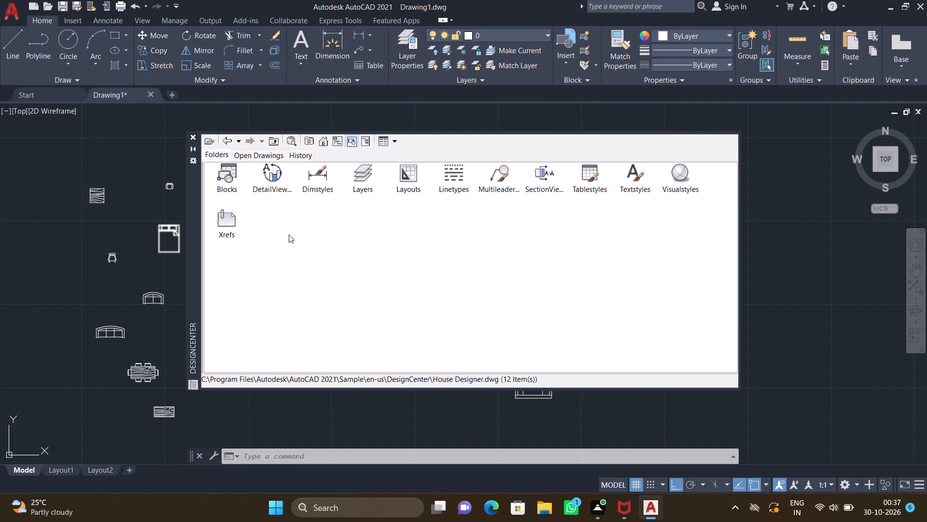
double_click(225, 180)
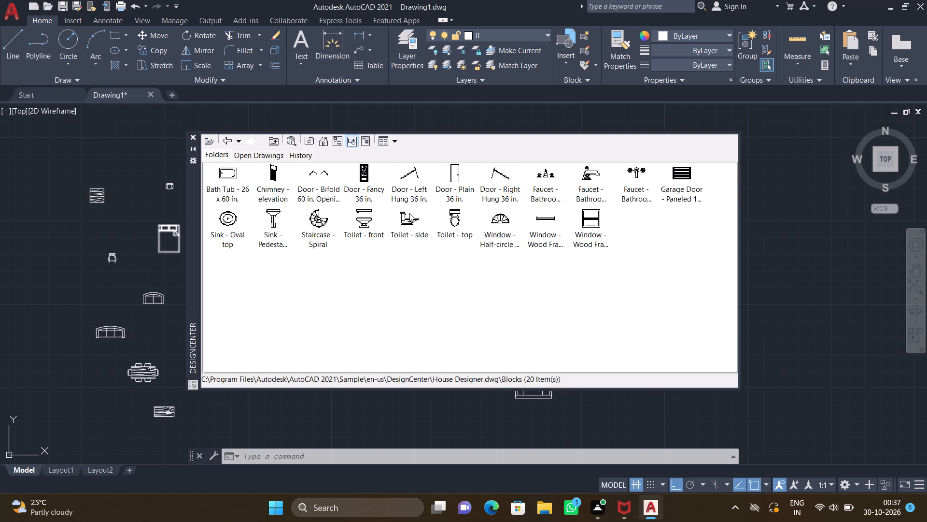
left_click_drag(456, 217, 60, 298)
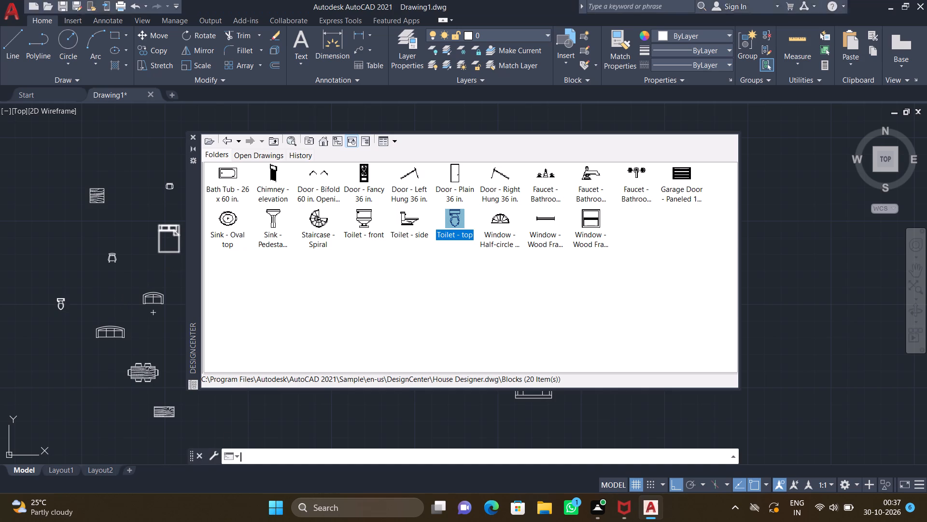
left_click(194, 137)
With Ortho off, copy the longest window symbol by its upper-left corner into the northwest room's north outer wall, flush with the outer face.
middle_click_drag(417, 227, 342, 205)
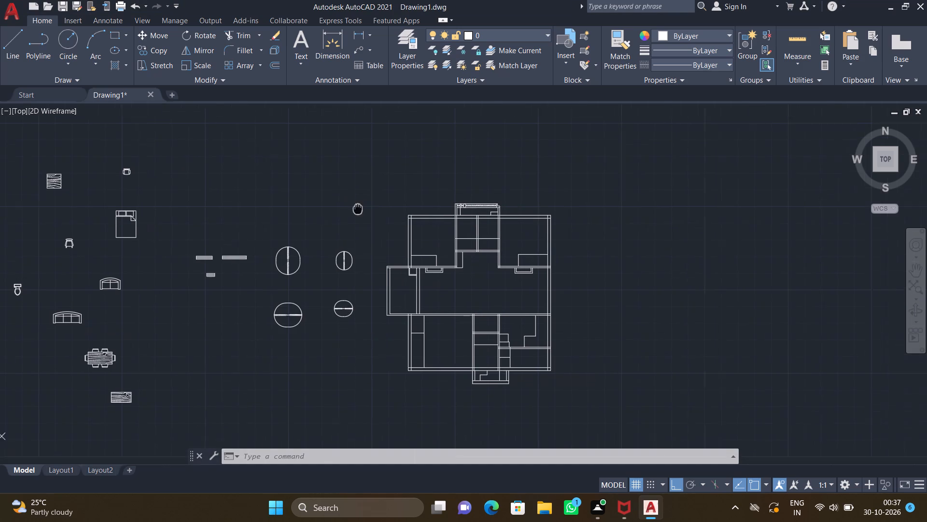
middle_click_drag(342, 205, 328, 203)
scroll(287, 245, "up", 1)
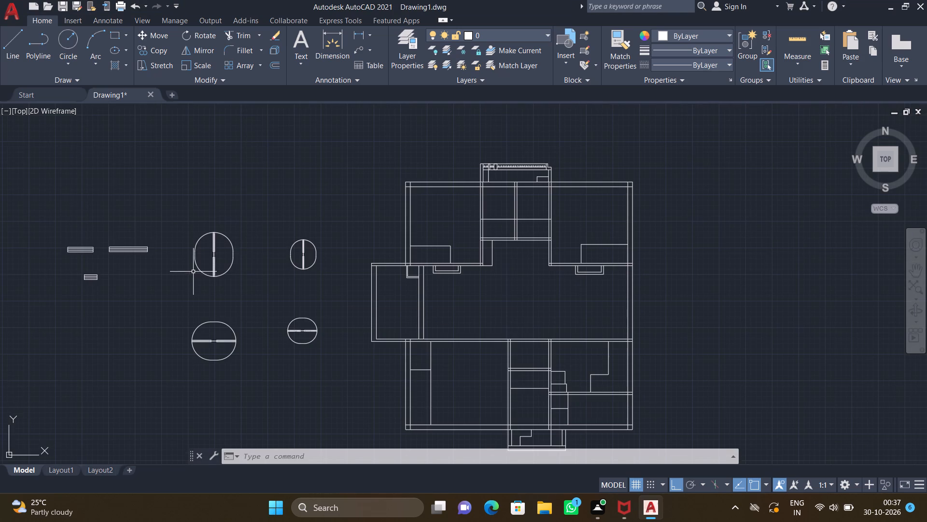
middle_click_drag(193, 268, 235, 236)
scroll(136, 218, "down", 1)
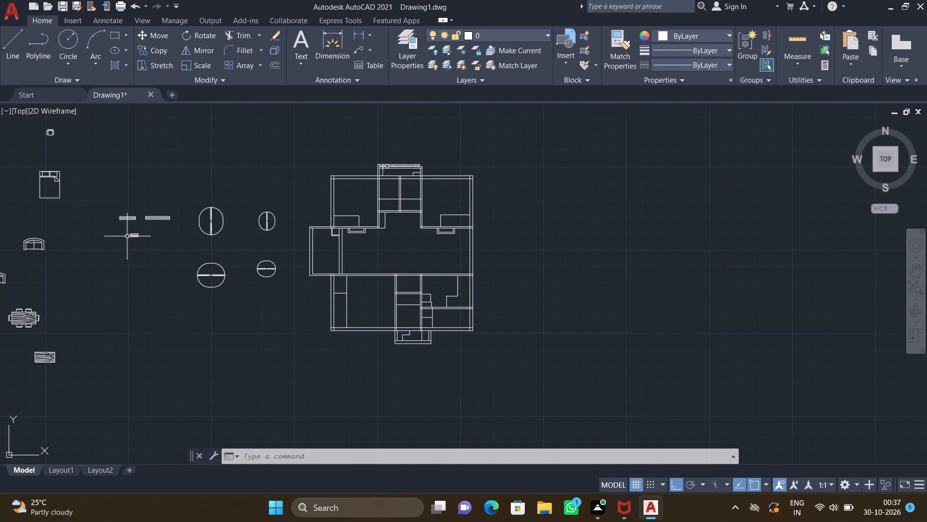
middle_click_drag(133, 233, 237, 234)
type("CO")
key("Return")
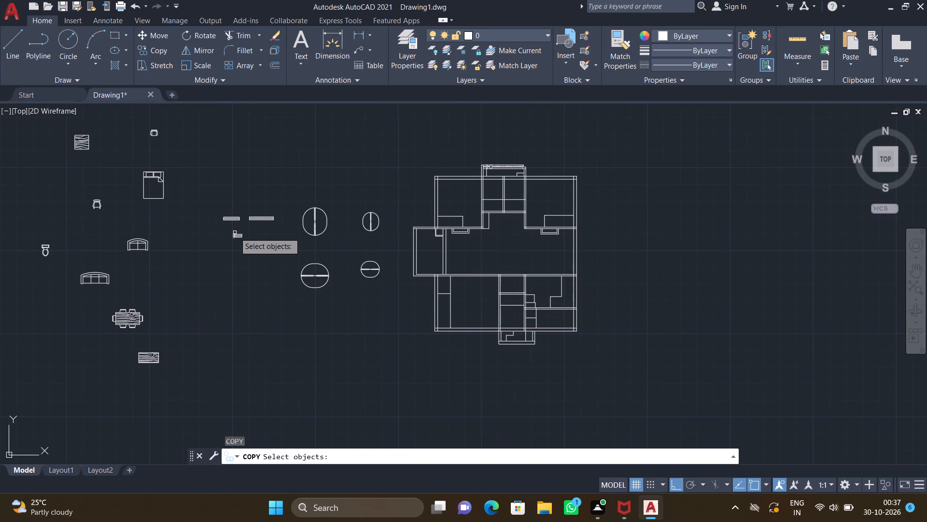
scroll(294, 225, "up", 2)
left_click_drag(261, 232, 256, 228)
scroll(154, 181, "up", 2)
left_click(162, 176)
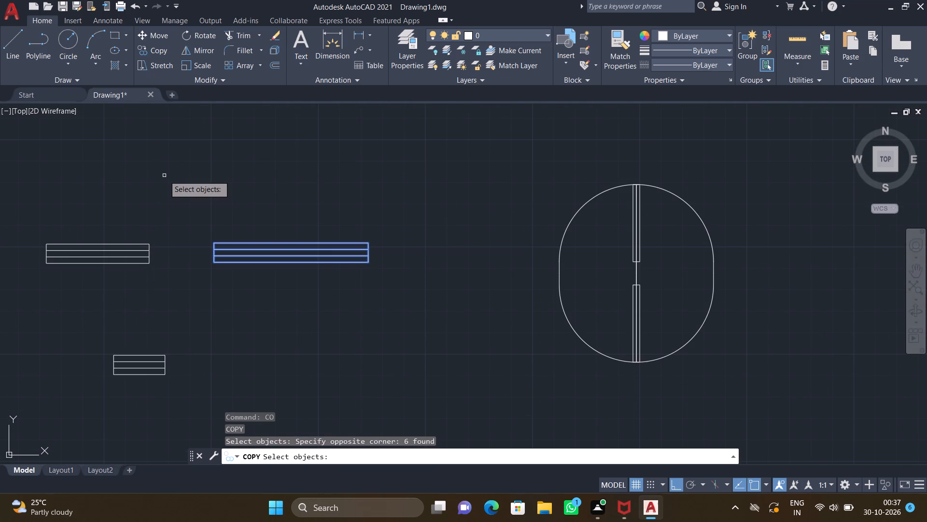
key("Return")
scroll(215, 239, "up", 1)
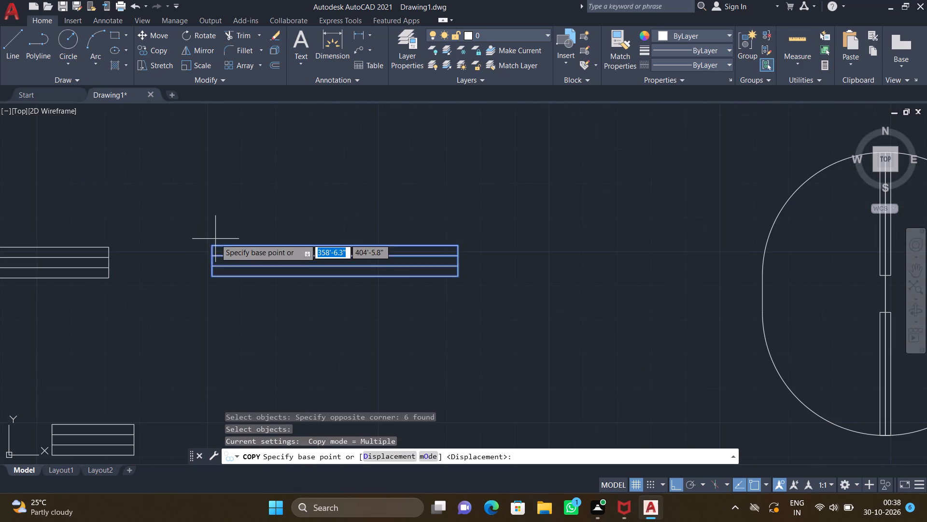
left_click_drag(211, 246, 218, 249)
scroll(401, 325, "down", 3)
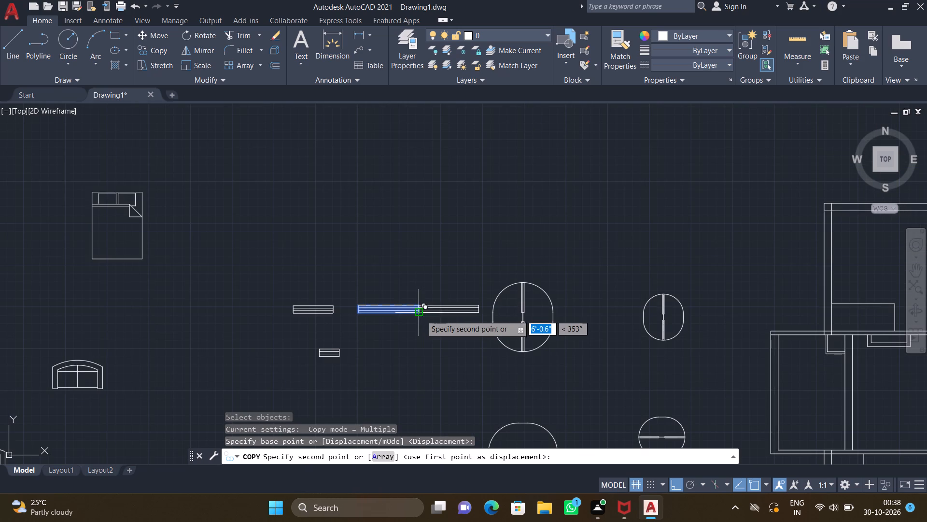
key("F8")
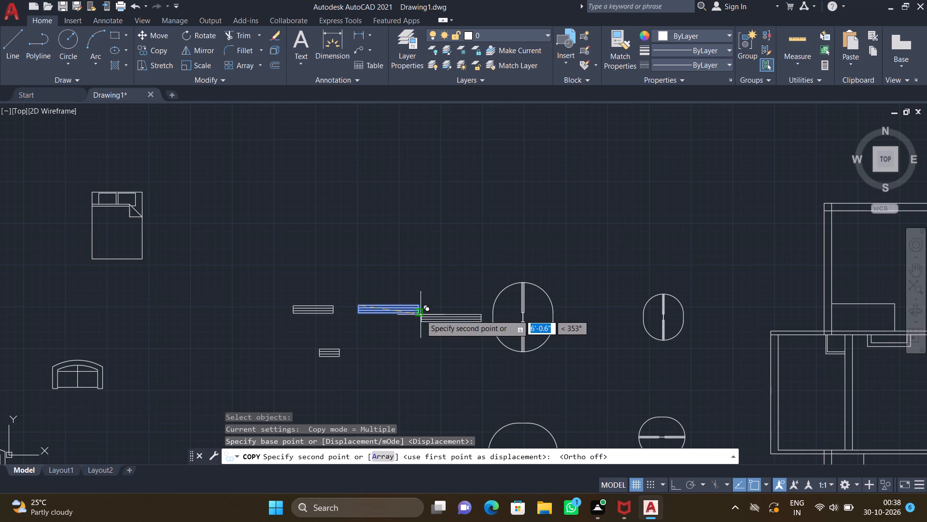
scroll(421, 313, "down", 3)
middle_click_drag(493, 364, 306, 328)
scroll(405, 239, "up", 2)
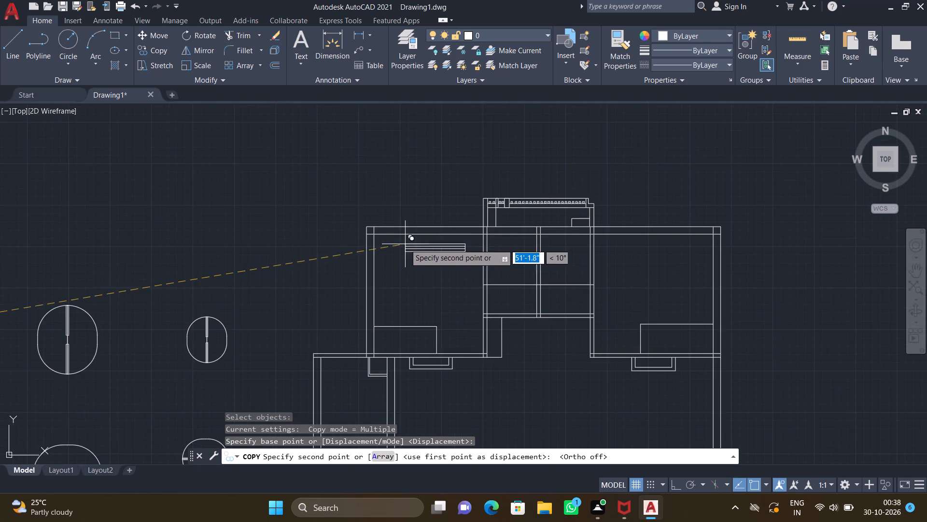
middle_click_drag(397, 247, 278, 235)
scroll(293, 216, "up", 3)
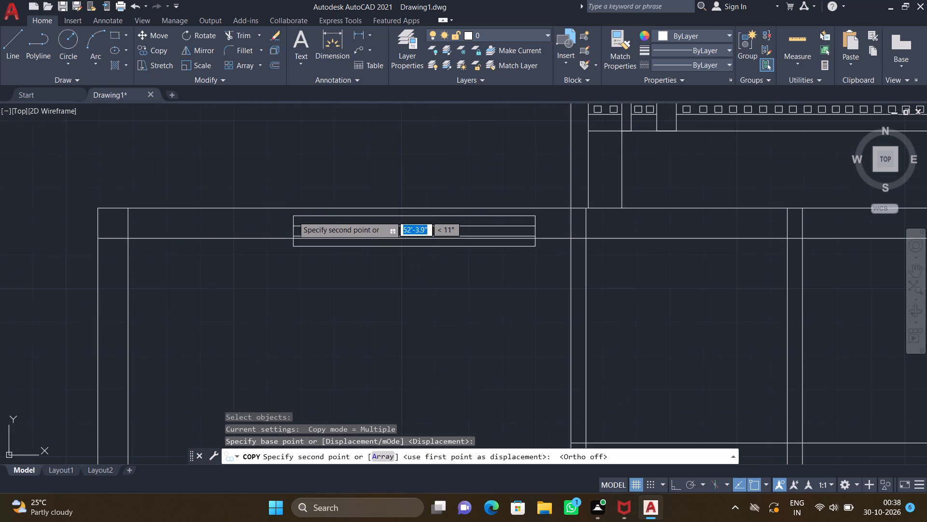
scroll(256, 216, "up", 2)
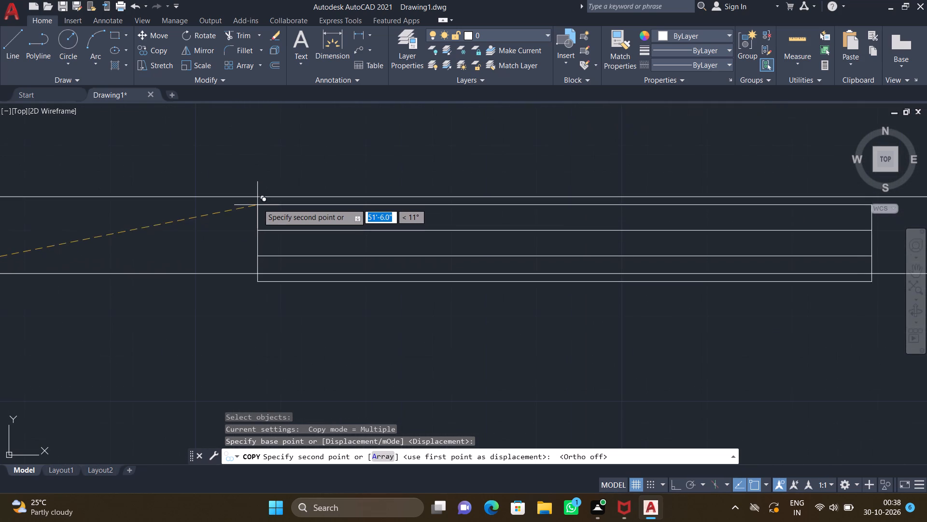
left_click(259, 196)
Place another copy of the longest window in the northeast room's north outer wall, flush with the outer face.
scroll(332, 239, "down", 4)
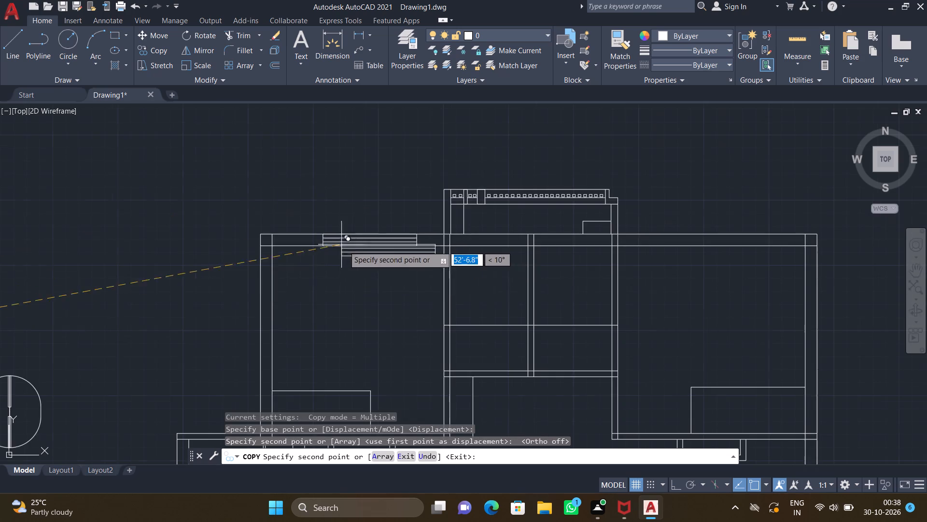
middle_click_drag(381, 276, 292, 270)
middle_click_drag(401, 299, 233, 308)
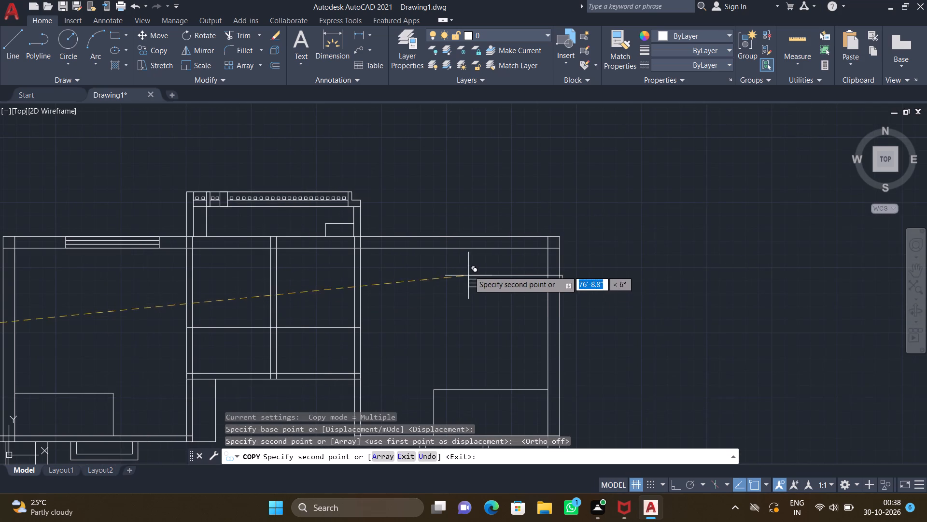
scroll(436, 246, "up", 2)
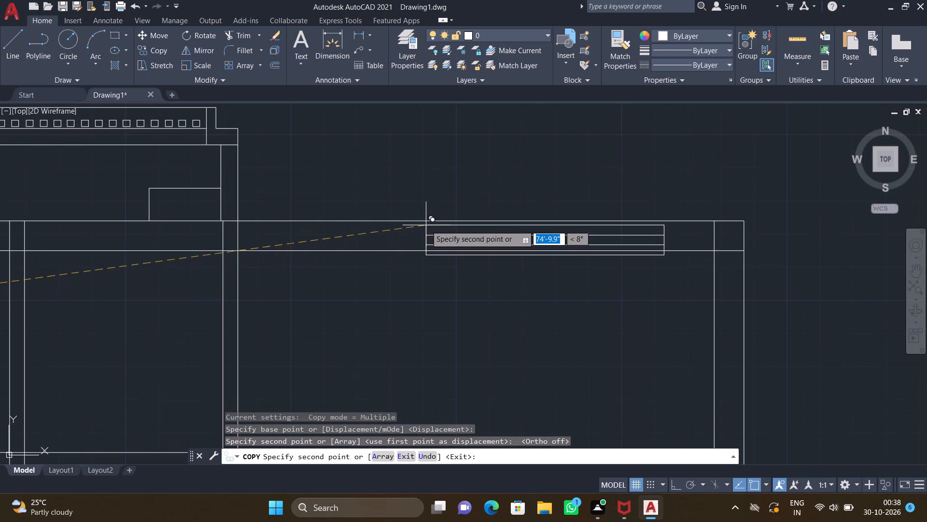
scroll(419, 225, "up", 2)
left_click(389, 214)
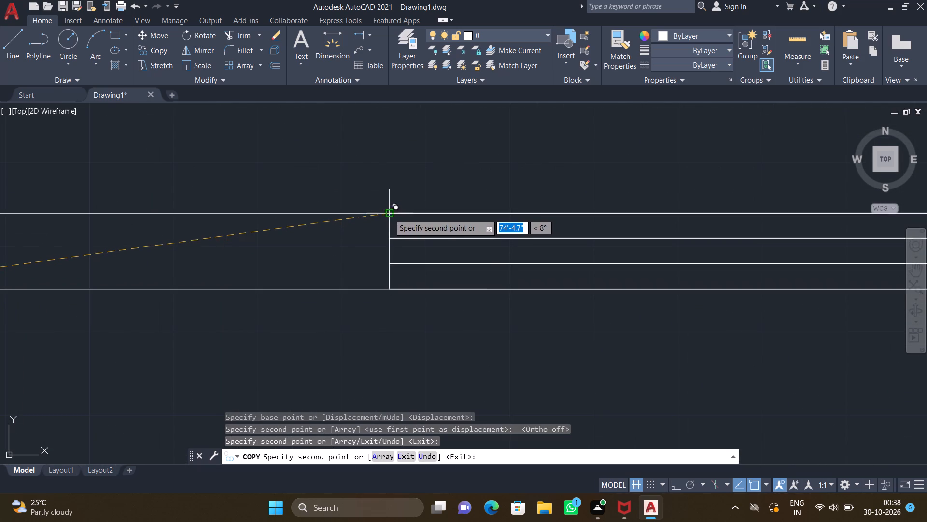
Place a third copy of the longest window in the southwest room's south outer wall and finish copying.
scroll(396, 294, "down", 4)
middle_click_drag(345, 352, 386, 258)
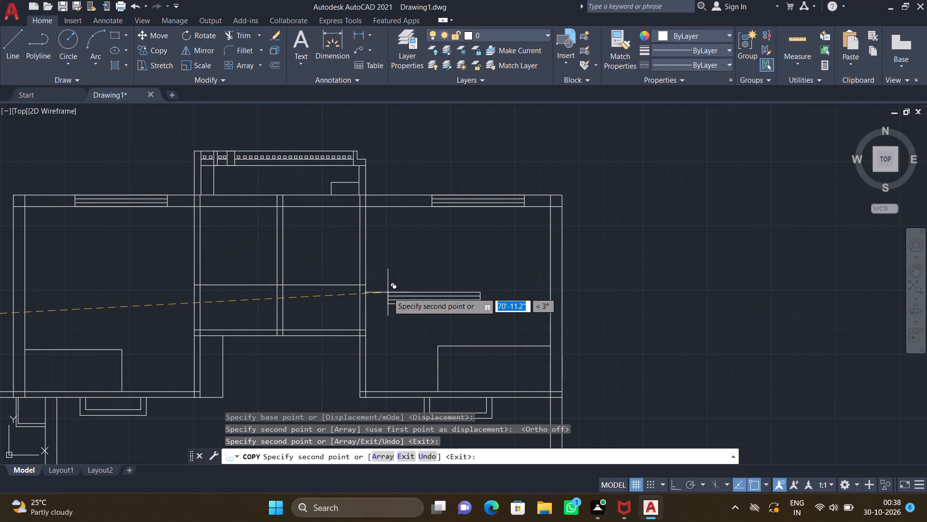
scroll(366, 303, "down", 2)
middle_click_drag(346, 287, 379, 203)
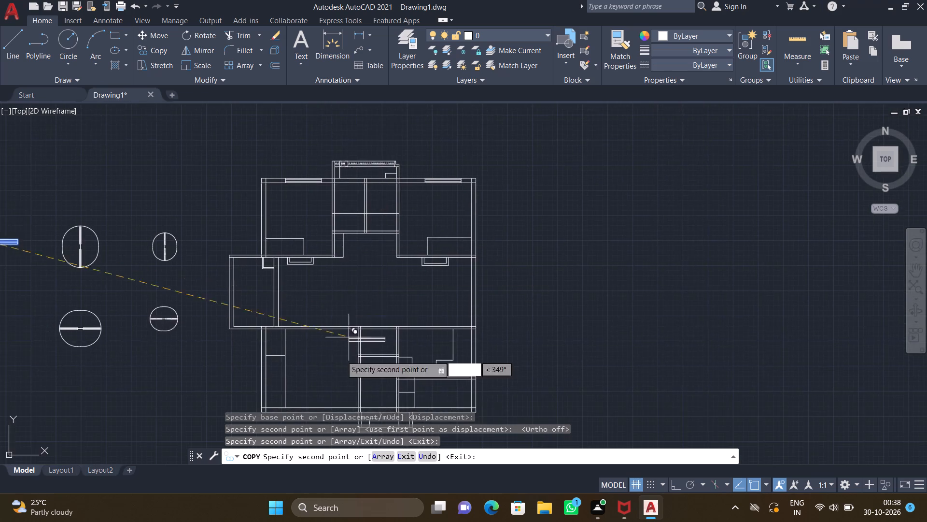
middle_click_drag(318, 382, 319, 286)
scroll(314, 316, "up", 3)
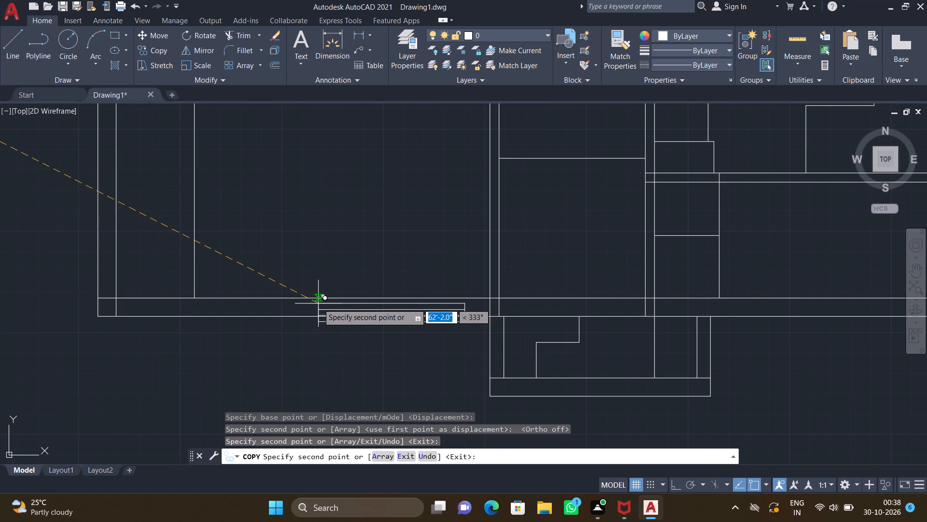
scroll(319, 303, "up", 3)
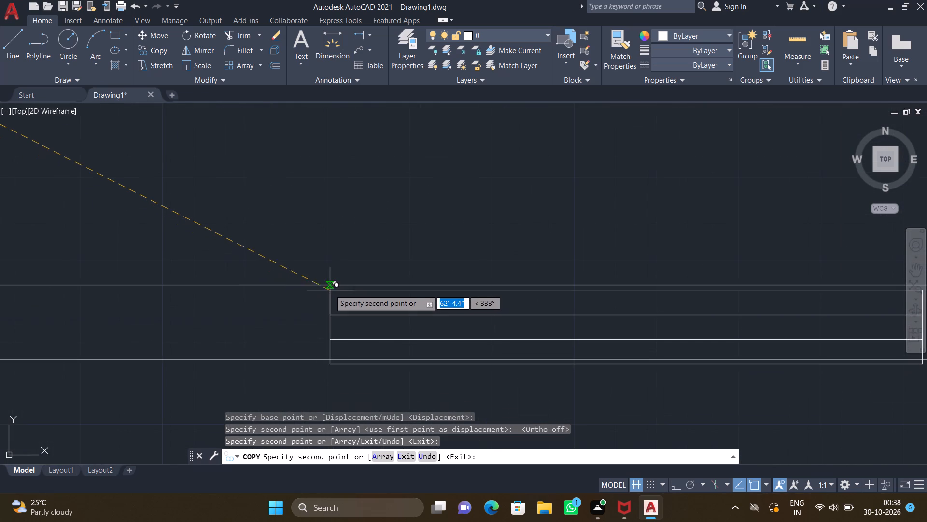
left_click(328, 286)
scroll(327, 339, "down", 4)
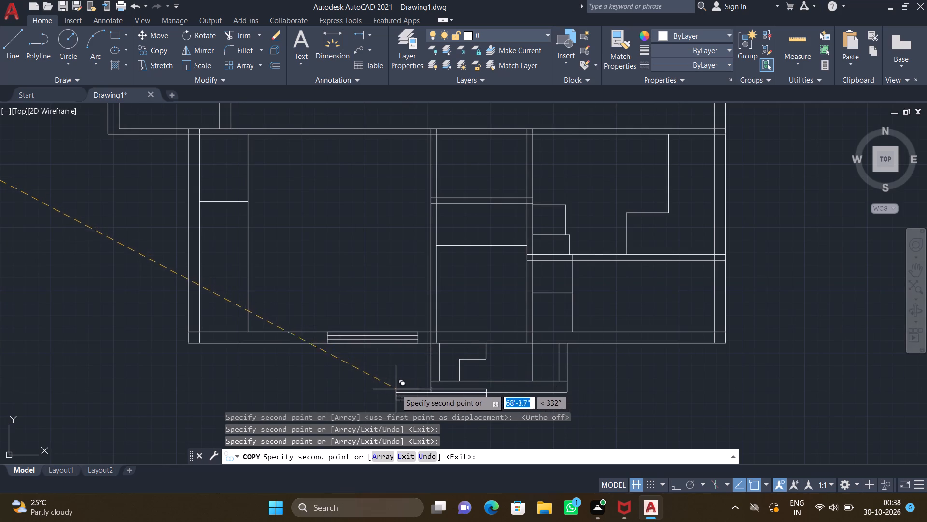
middle_click_drag(342, 381, 295, 397)
middle_click(295, 397)
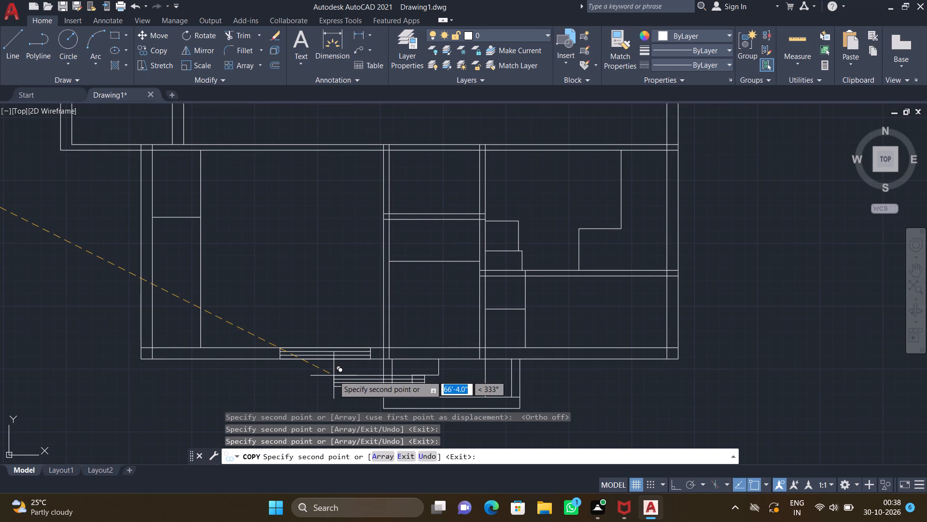
key("Return")
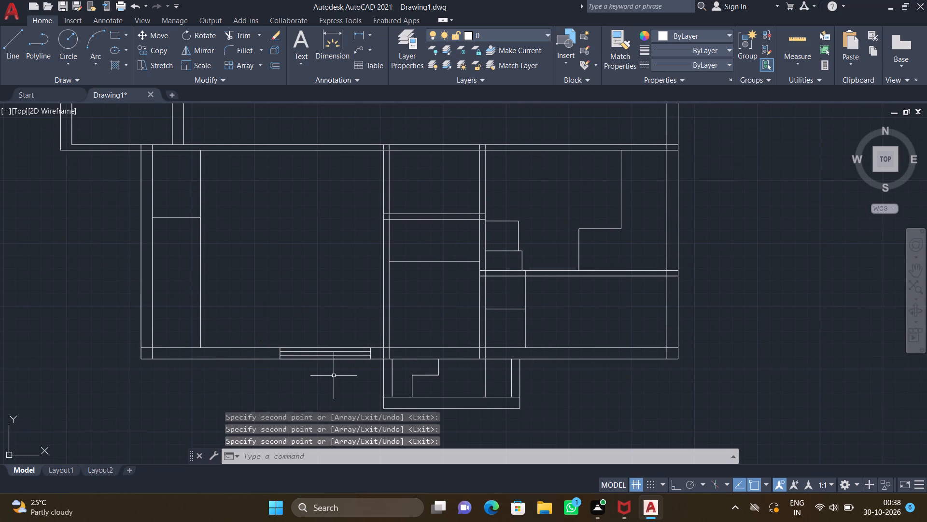
Copy the shortest window symbol by its upper-left corner into the north wall of the western of the two small north-central rooms.
scroll(268, 362, "down", 3)
middle_click_drag(188, 338, 297, 356)
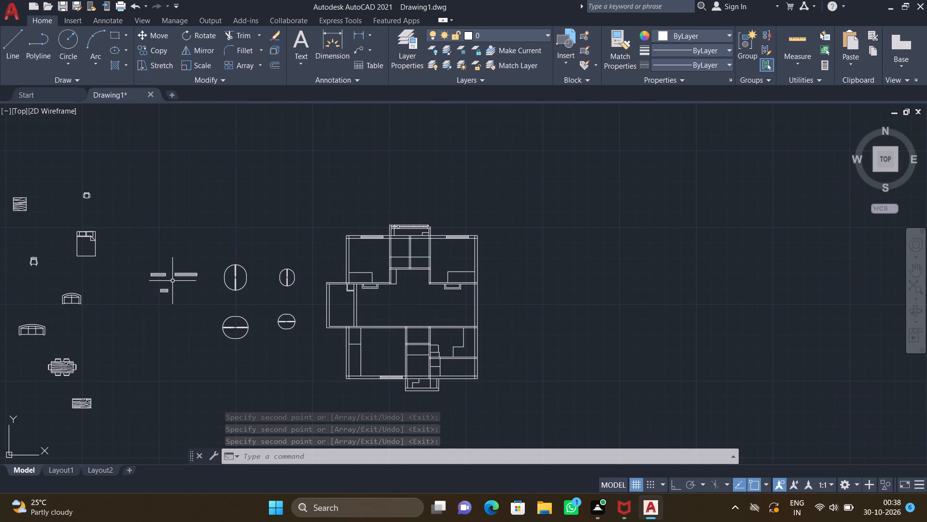
scroll(181, 272, "up", 1)
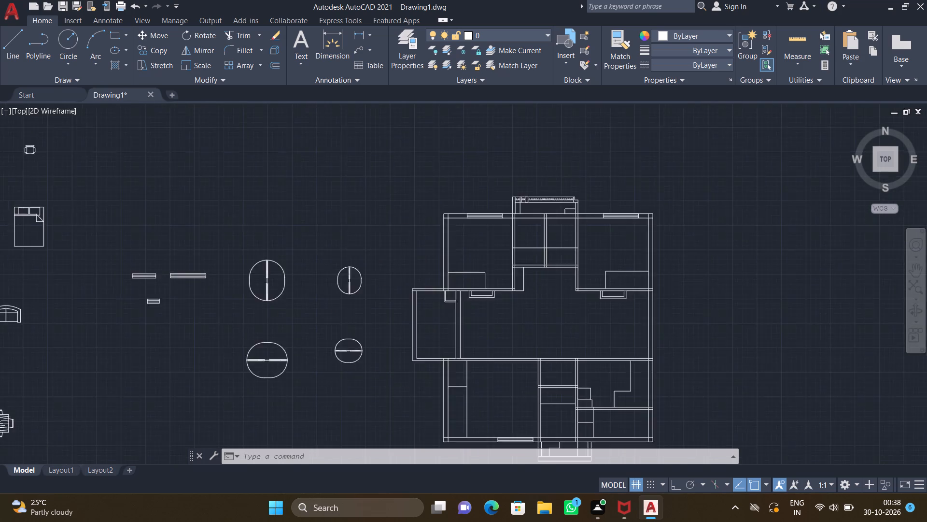
scroll(180, 272, "up", 2)
middle_click_drag(165, 316, 257, 269)
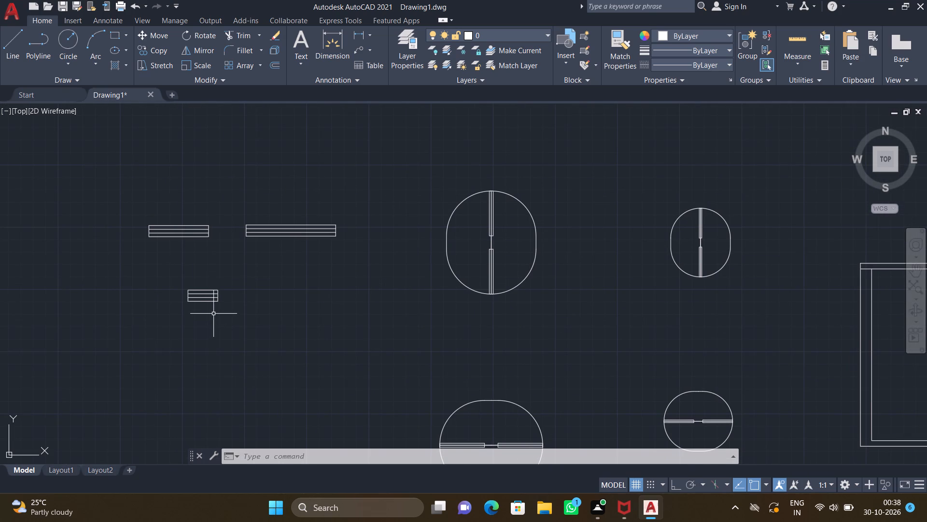
type("CO")
key("Return")
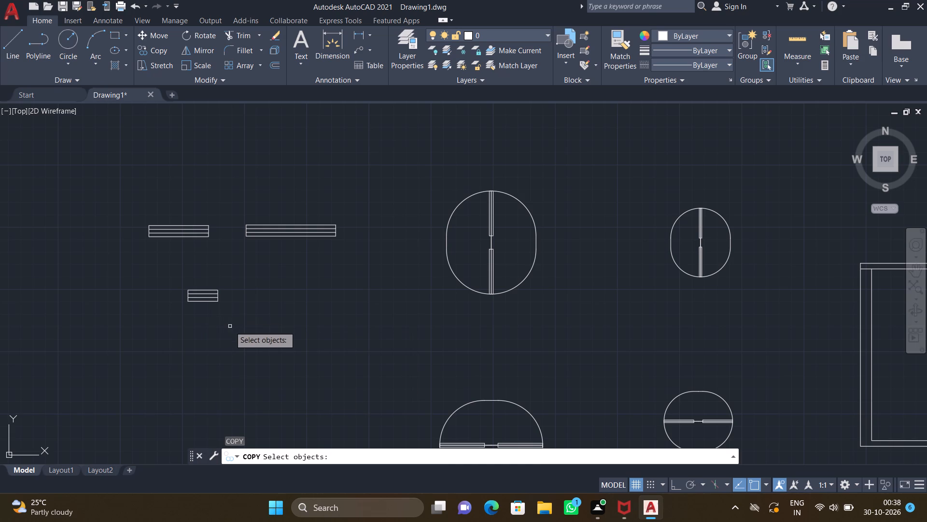
left_click_drag(234, 318, 226, 315)
left_click(176, 272)
key("Return")
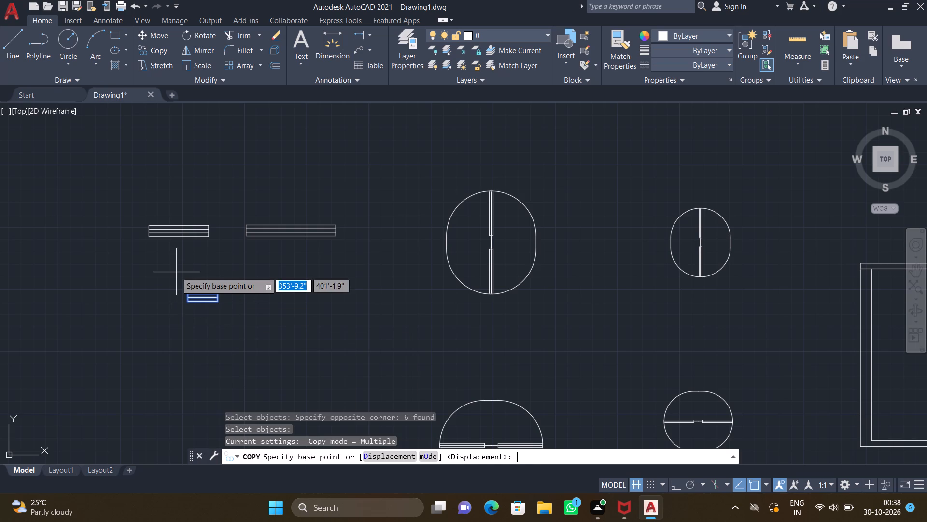
scroll(187, 301, "up", 1)
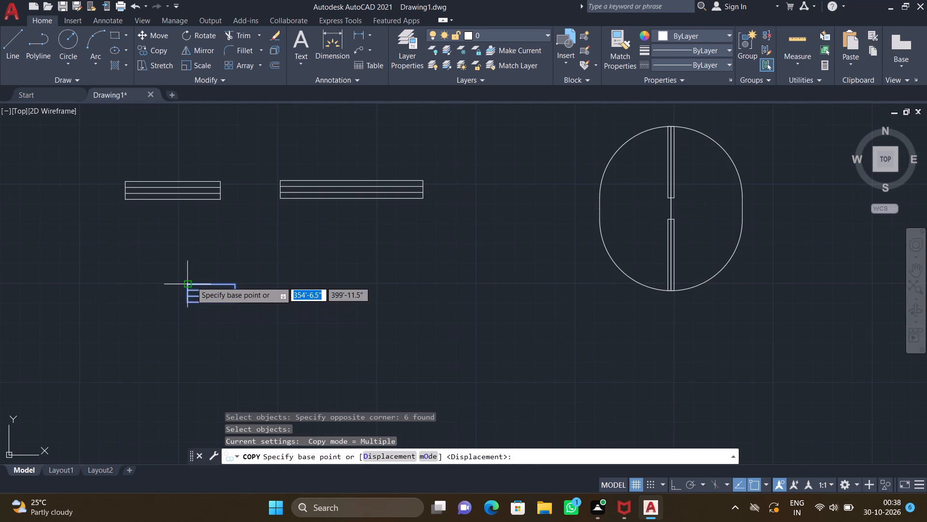
left_click(187, 283)
scroll(384, 342, "down", 3)
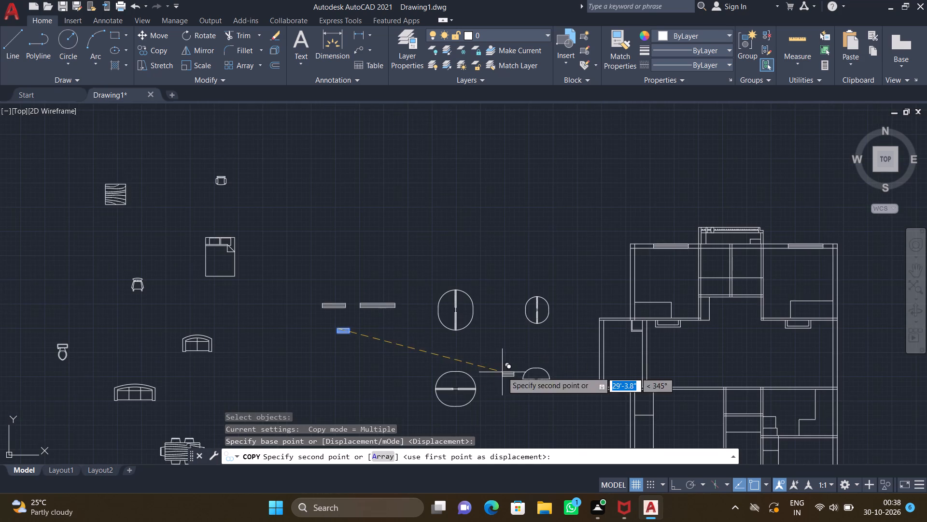
middle_click_drag(482, 367, 120, 411)
scroll(343, 308, "up", 3)
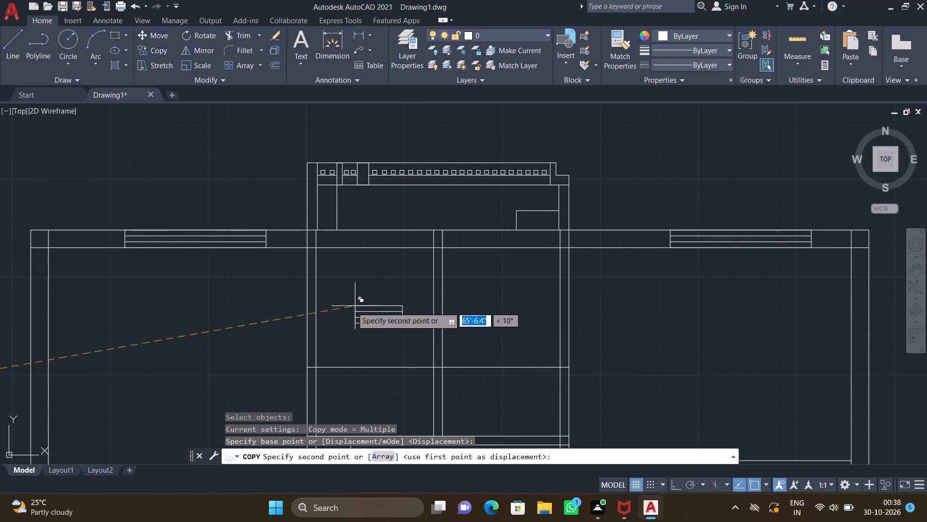
middle_click_drag(282, 310, 200, 334)
scroll(292, 259, "up", 2)
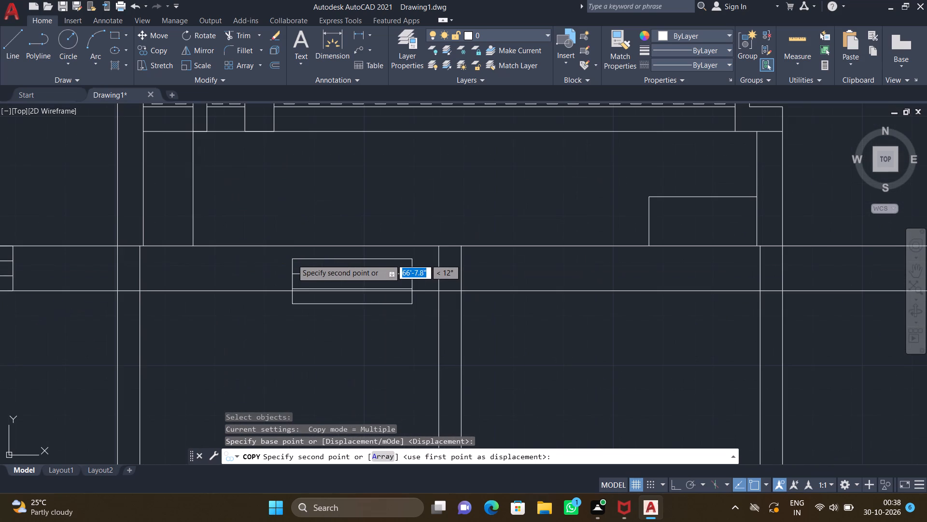
scroll(294, 250, "up", 1)
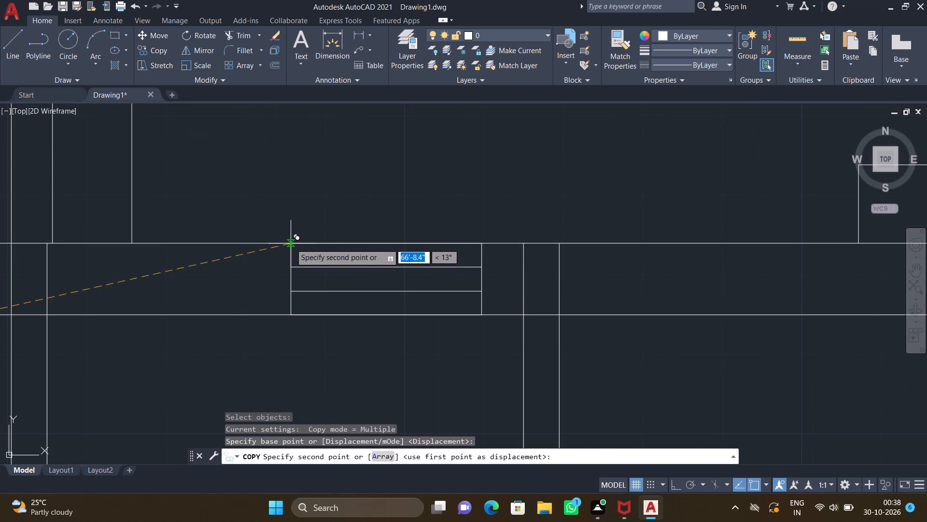
left_click(291, 244)
Place another copy of the shortest window in the eastern small north-central room's north wall, starting at the dividing partition's east face.
scroll(435, 294, "down", 2)
middle_click_drag(487, 307, 400, 306)
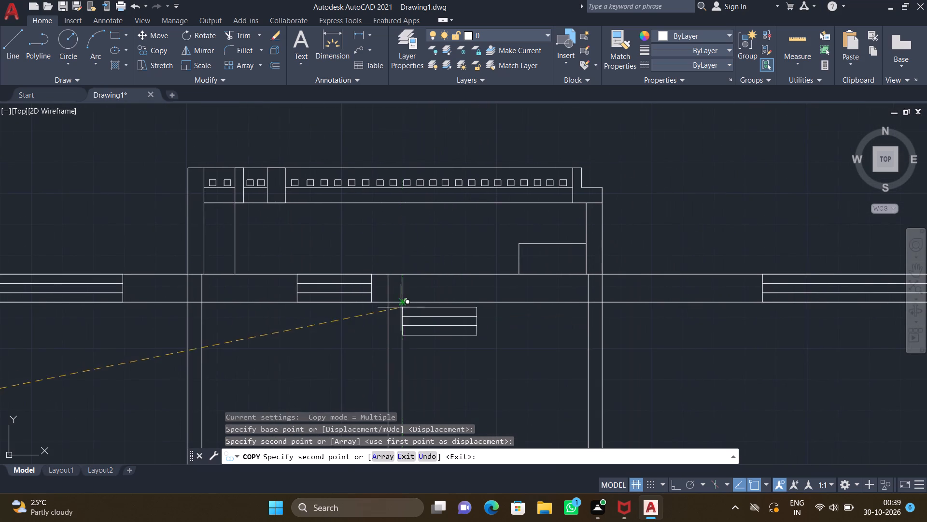
scroll(417, 280, "up", 3)
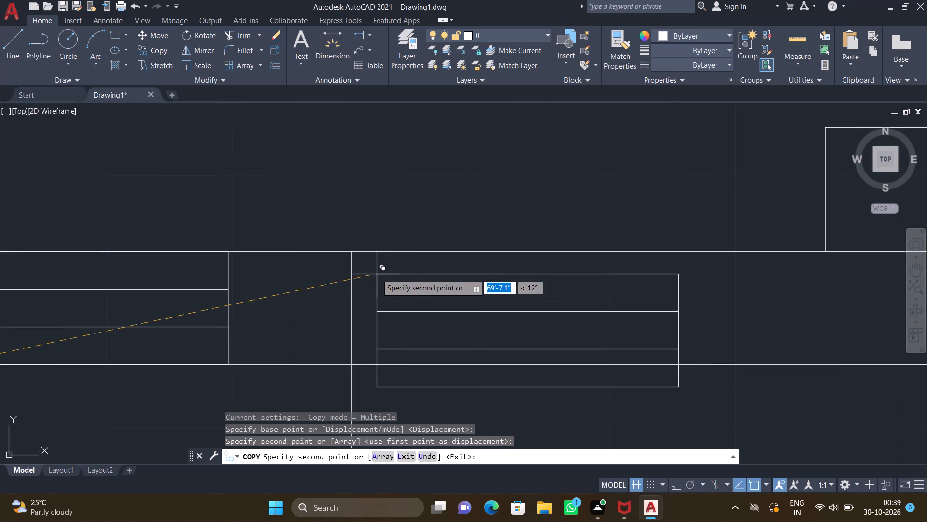
scroll(354, 260, "up", 2)
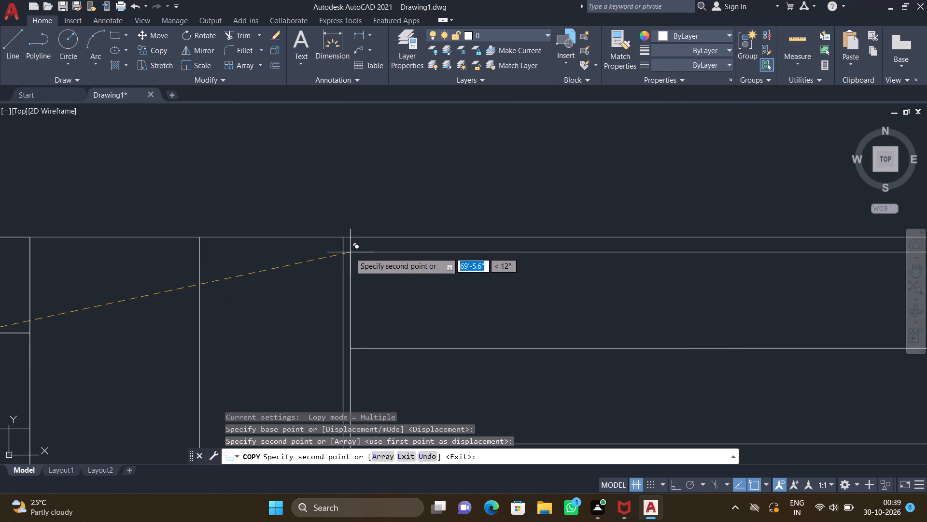
left_click(342, 239)
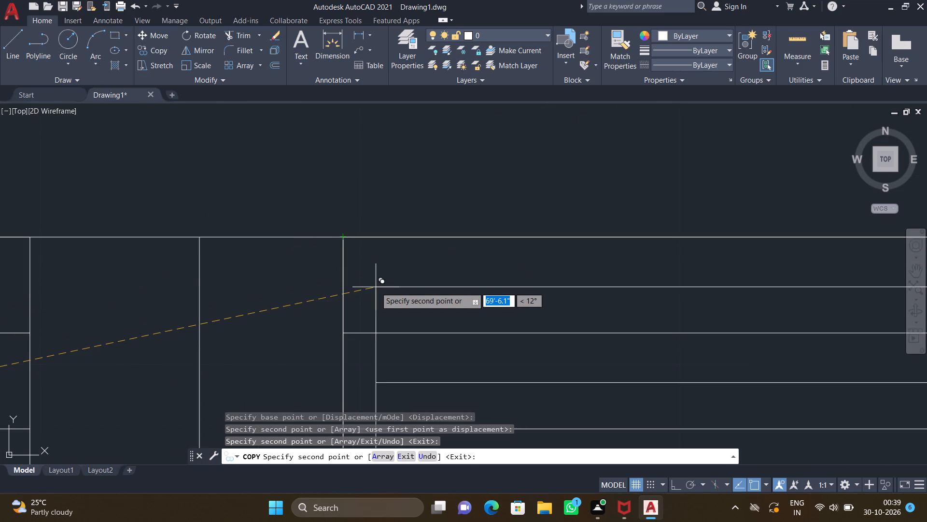
Place a third copy of the shortest window in the south-central room's south outer wall, near its east partition, and finish copying.
scroll(379, 303, "down", 5)
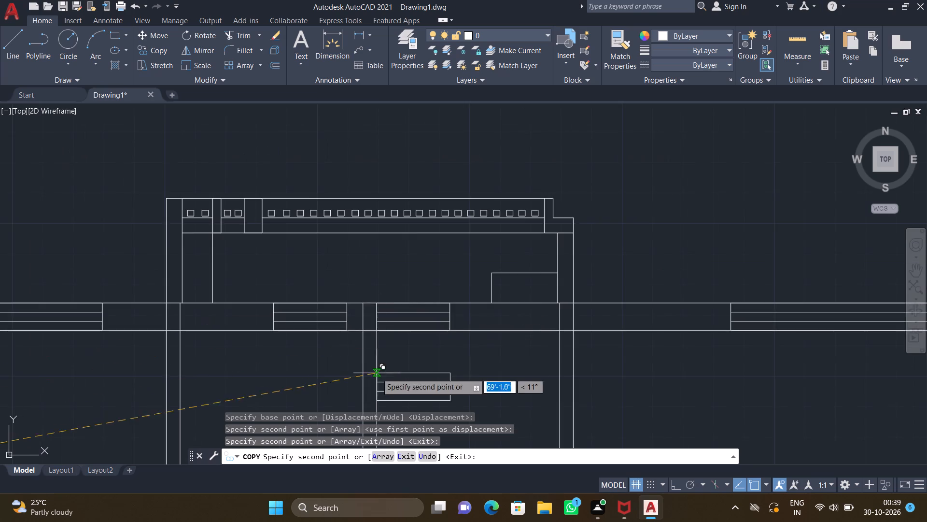
middle_click_drag(370, 343, 358, 203)
scroll(363, 217, "down", 4)
middle_click_drag(349, 340, 338, 249)
scroll(345, 265, "down", 1)
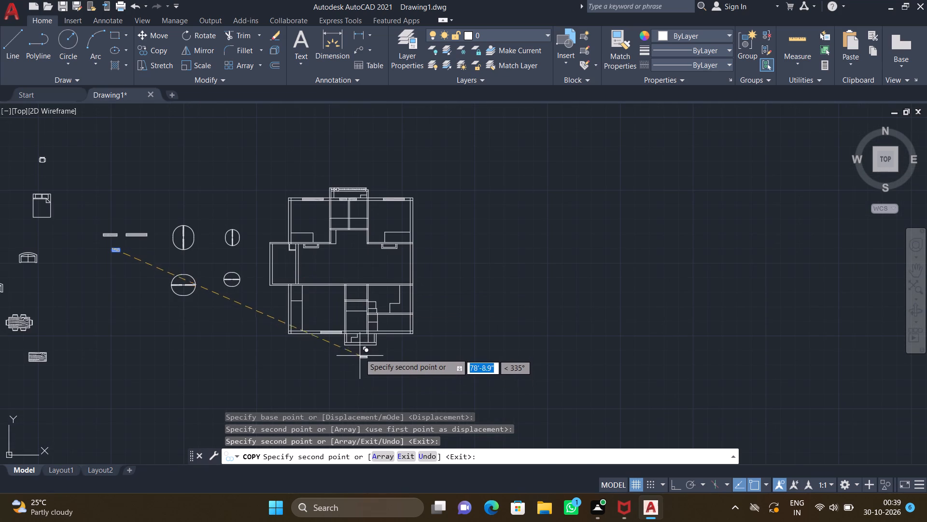
scroll(364, 331, "up", 2)
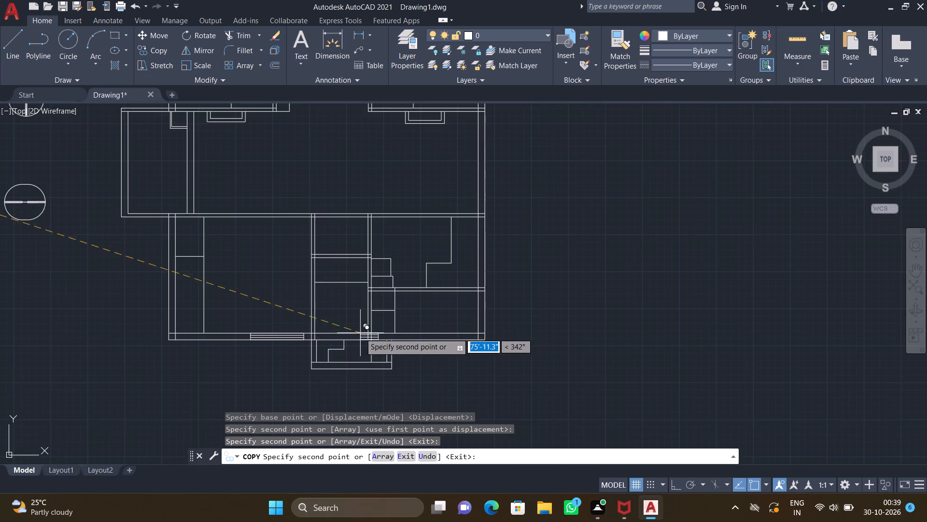
scroll(326, 355, "up", 4)
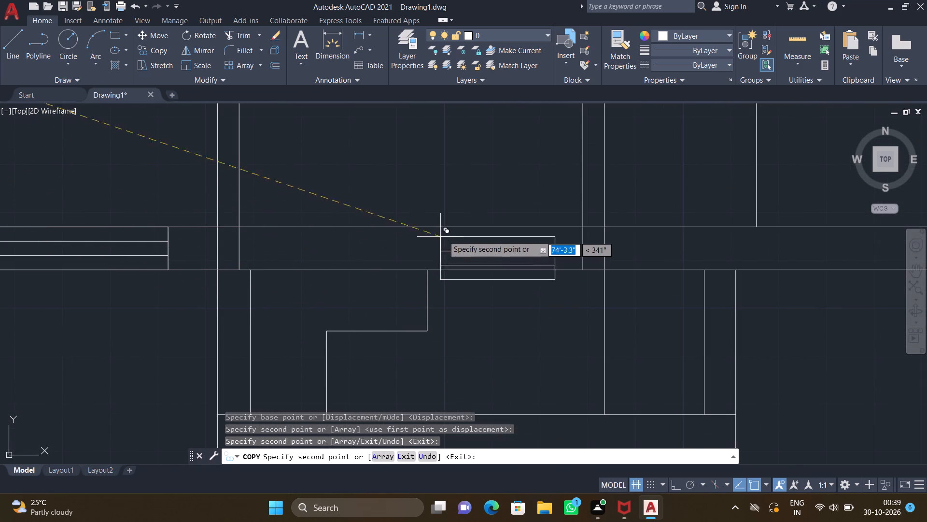
scroll(459, 231, "up", 2)
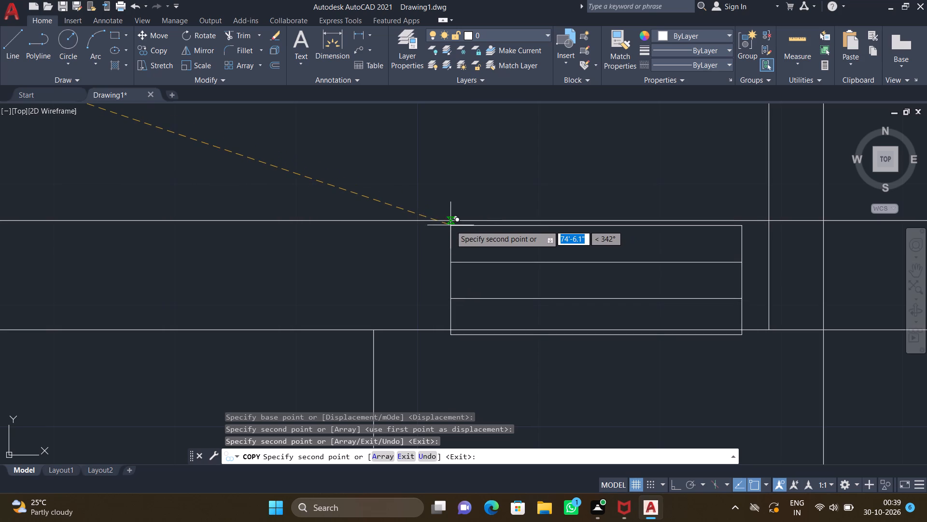
left_click(451, 221)
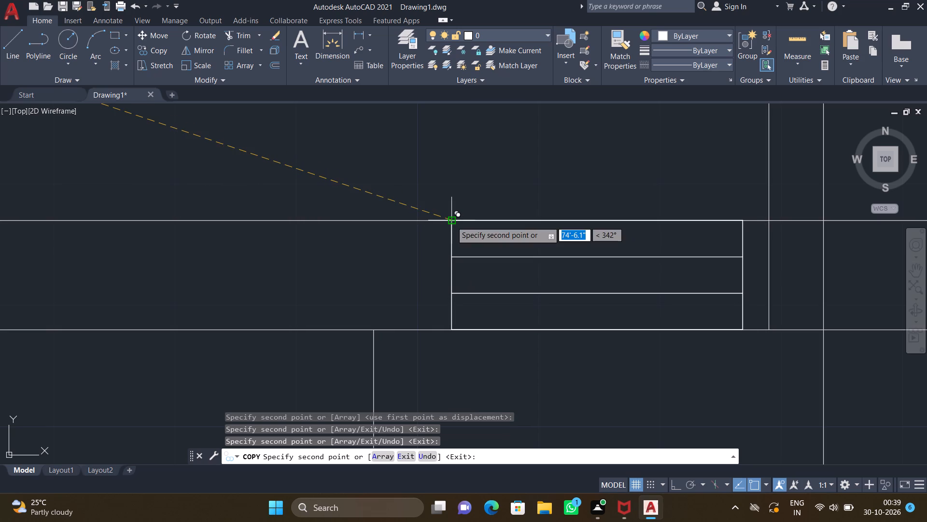
key("Return")
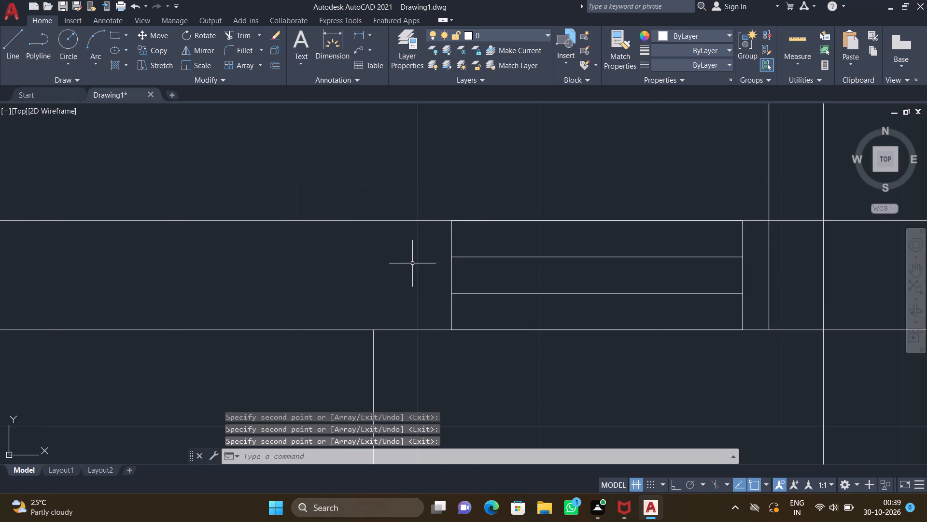
With Ortho on, rotate the medium-length window symbol 90° about its upper-left corner so it stands vertical.
scroll(411, 264, "down", 4)
middle_click_drag(278, 287, 281, 324)
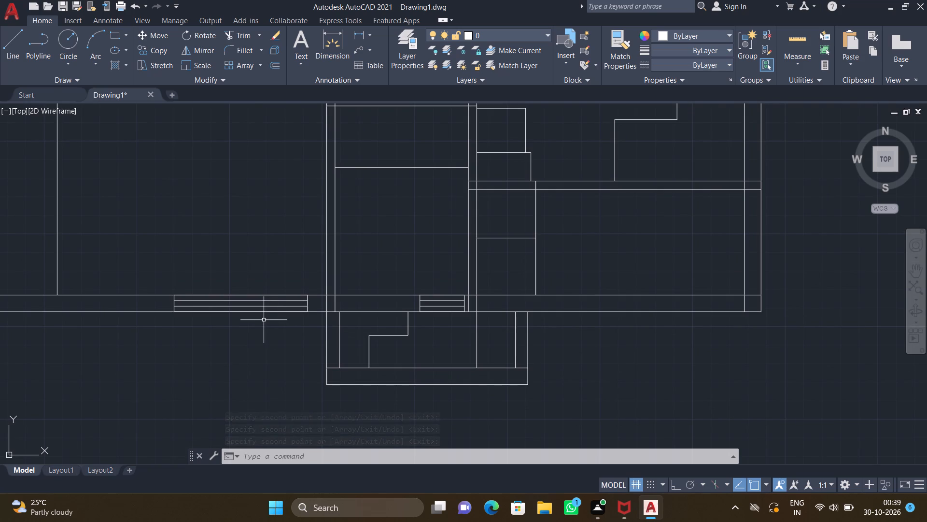
scroll(264, 319, "down", 3)
middle_click_drag(154, 333, 295, 368)
scroll(278, 353, "down", 1)
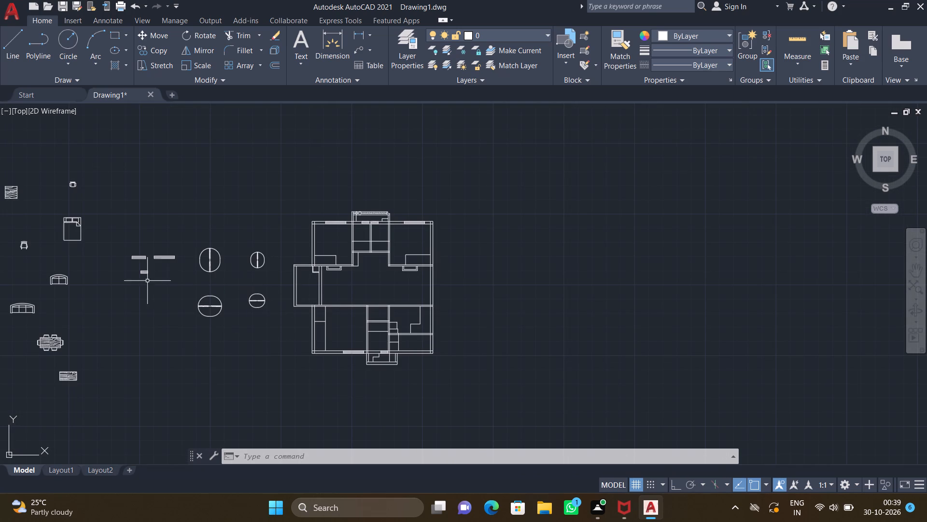
middle_click_drag(150, 281, 278, 286)
scroll(150, 281, "down", 1)
scroll(274, 270, "up", 3)
type("RO")
key("Return")
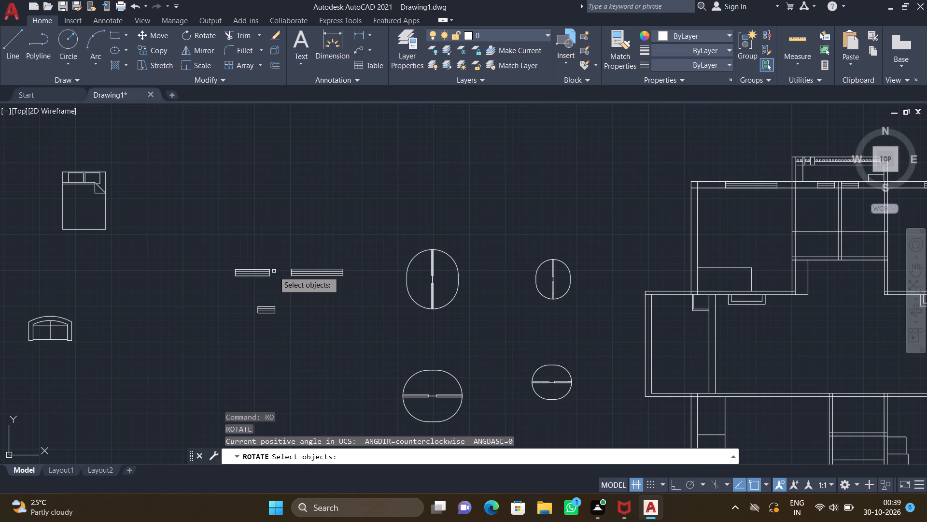
left_click_drag(280, 288, 273, 285)
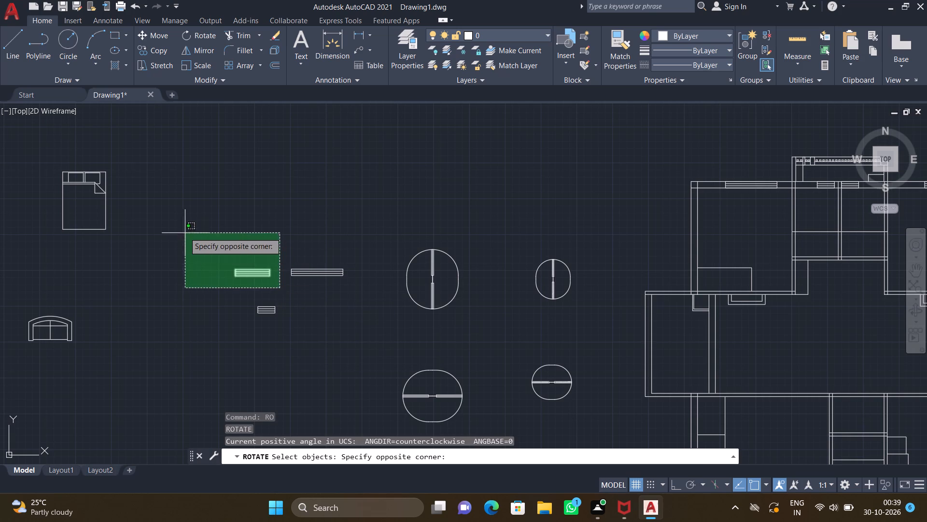
left_click(183, 232)
key("Return")
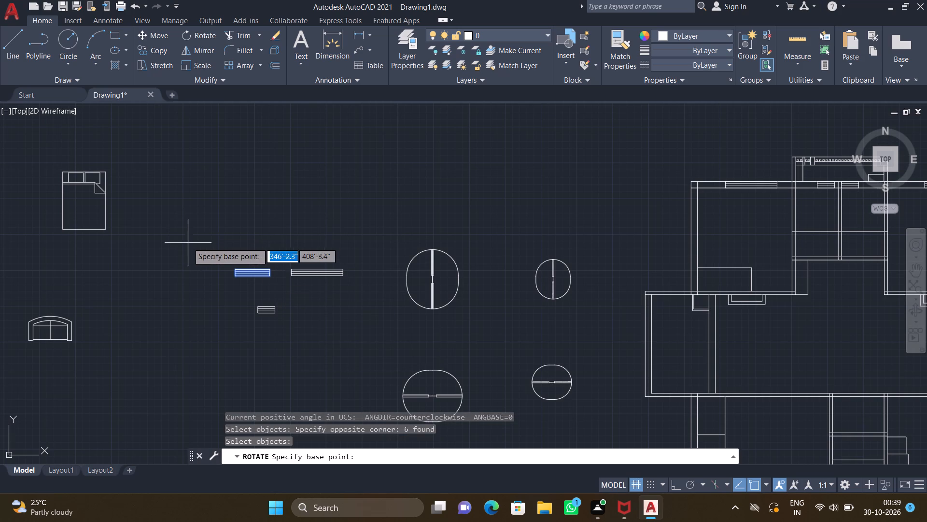
scroll(214, 265, "up", 2)
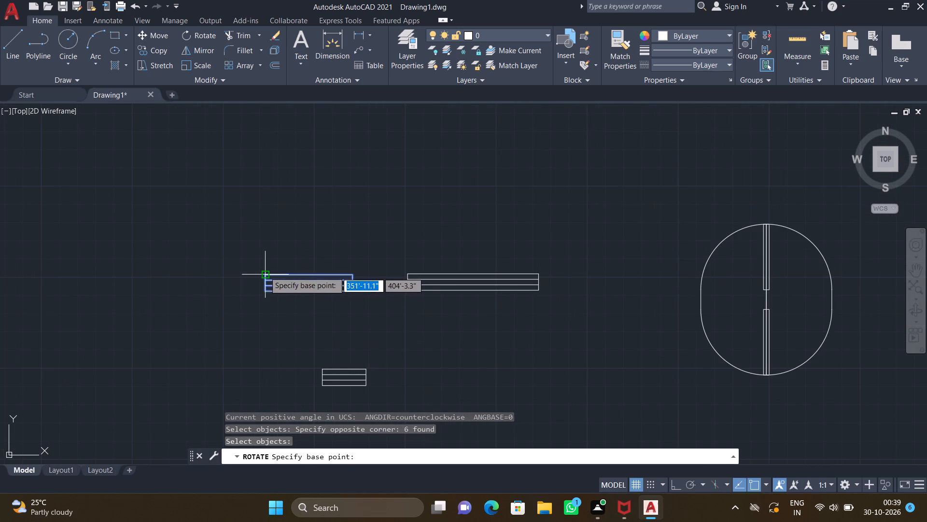
left_click(265, 272)
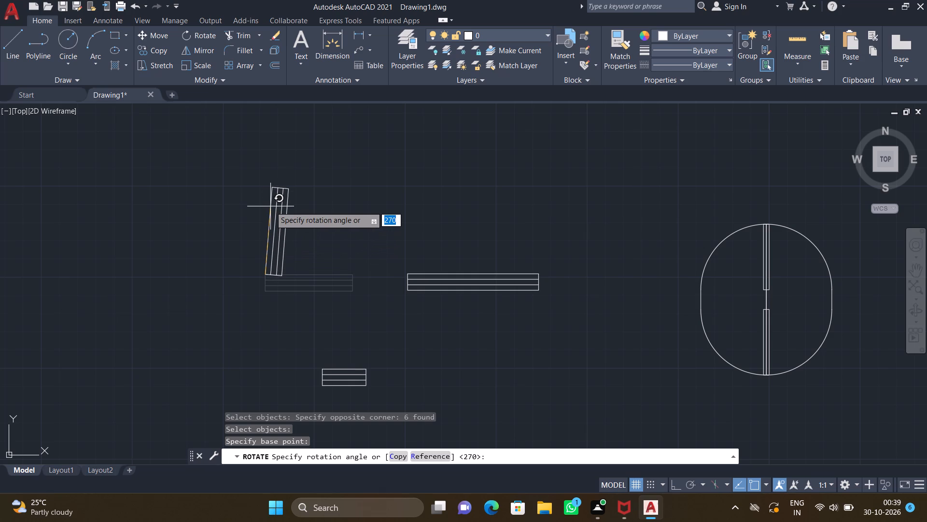
key("F8")
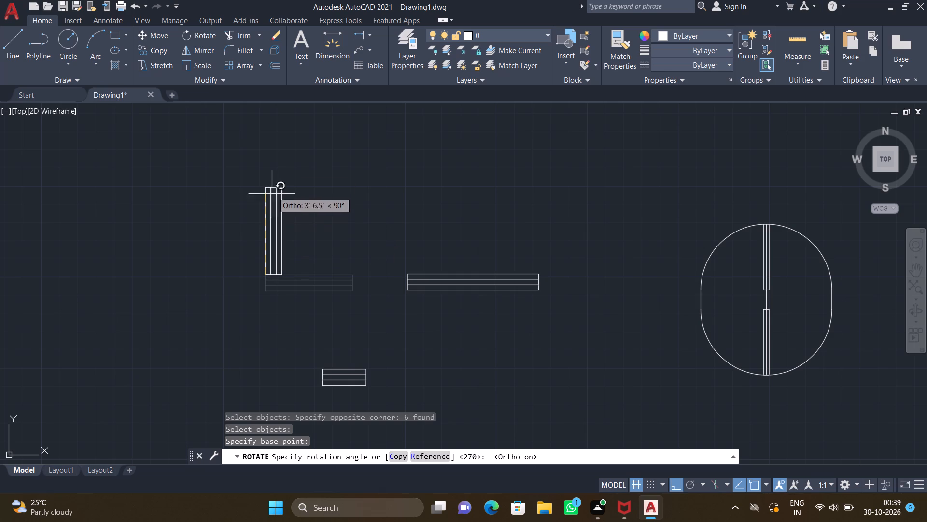
left_click(275, 154)
With Ortho off, copy the rotated medium window by its upper-left corner into the northwest room's west outer wall, flush with the outer face.
type("CO")
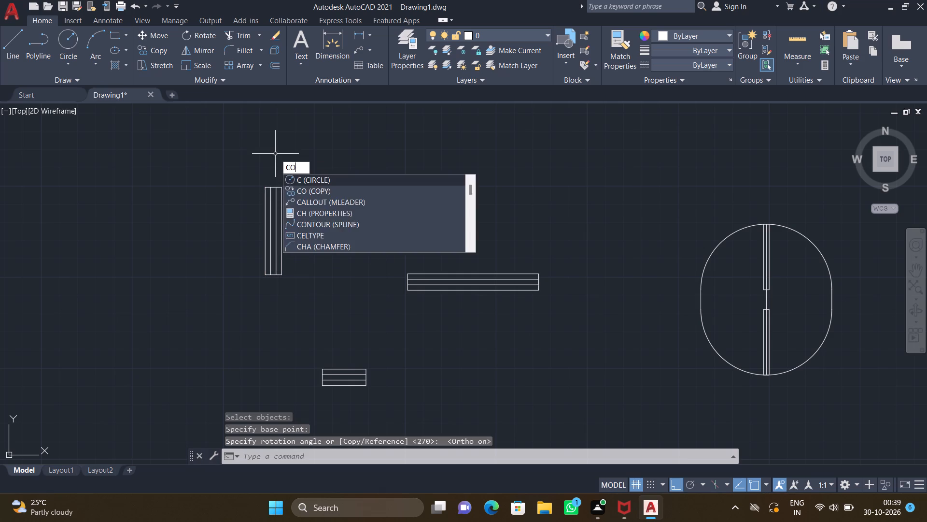
key("Return")
key("F8")
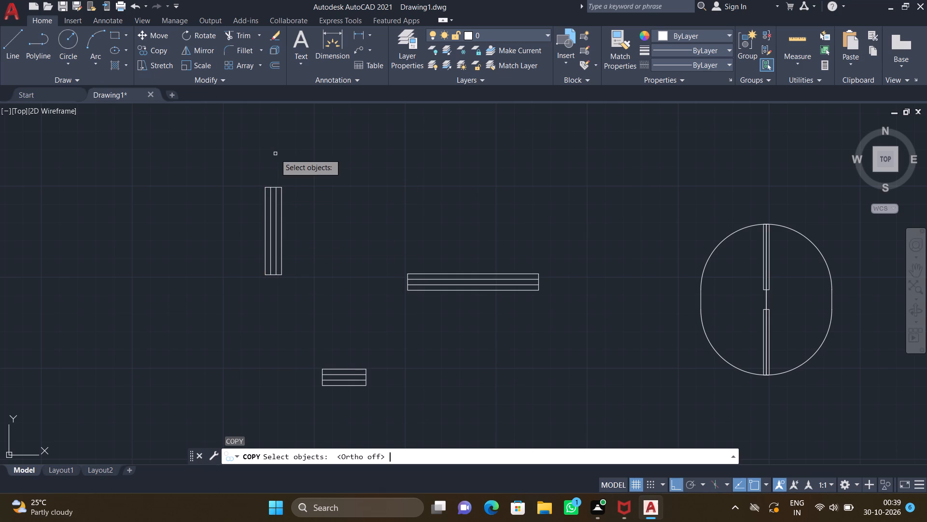
left_click_drag(300, 299, 295, 285)
left_click(252, 154)
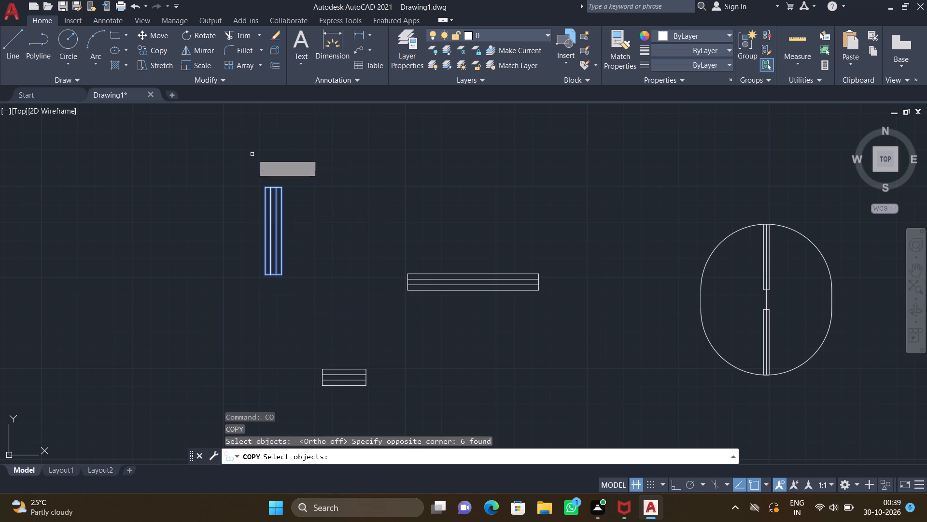
key("Return")
scroll(281, 193, "up", 2)
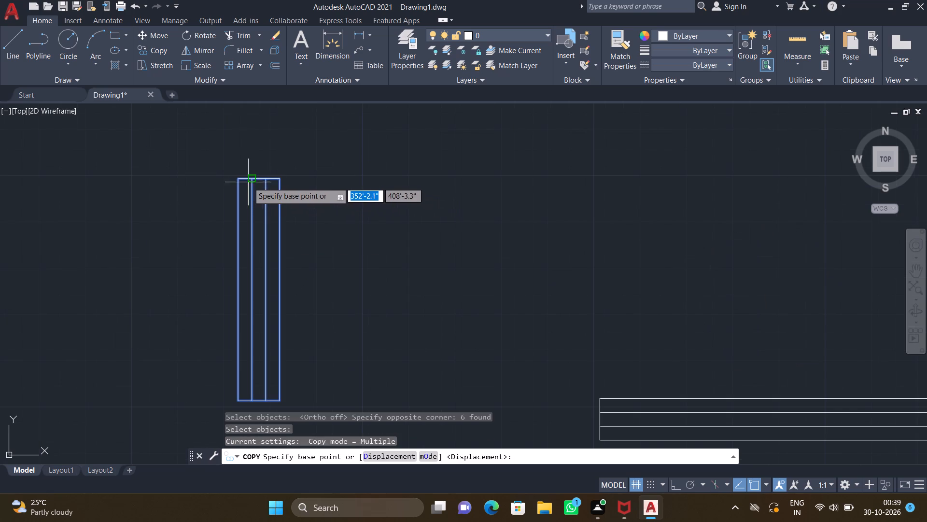
left_click_drag(237, 179, 265, 188)
scroll(379, 247, "down", 5)
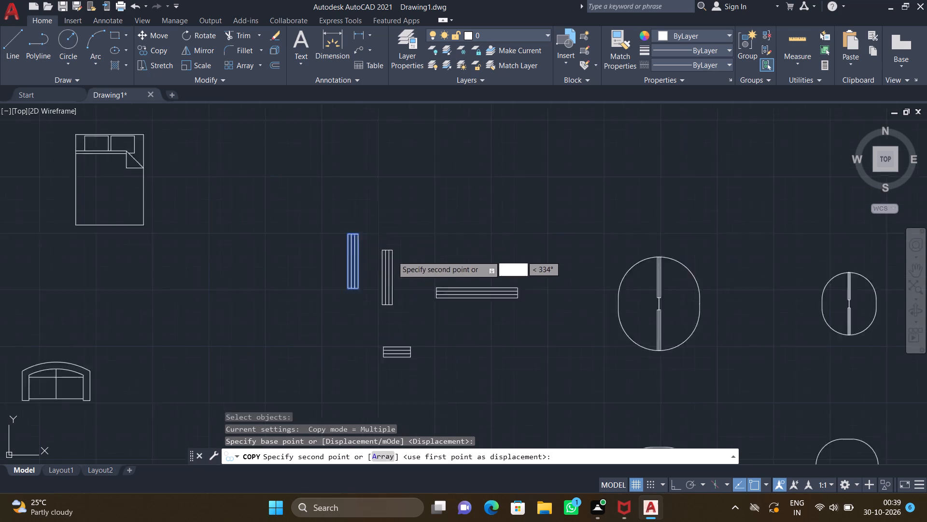
middle_click_drag(492, 305, 330, 297)
scroll(321, 298, "down", 3)
middle_click_drag(443, 327, 348, 318)
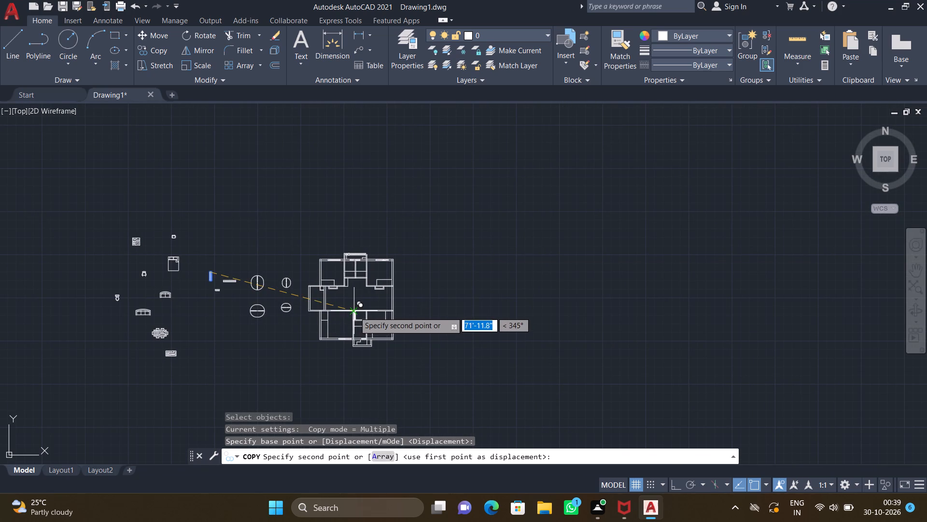
scroll(340, 303, "up", 3)
scroll(252, 189, "up", 3)
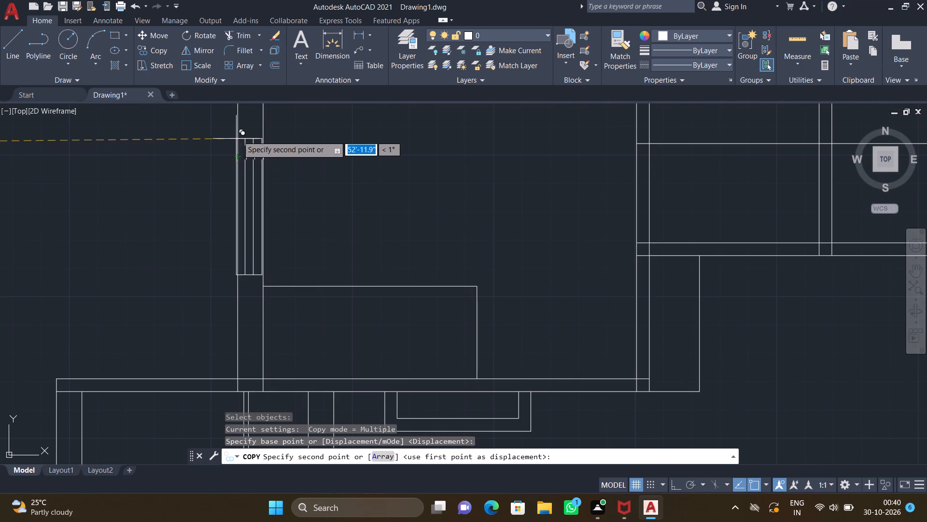
scroll(242, 127, "up", 3)
left_click(216, 115)
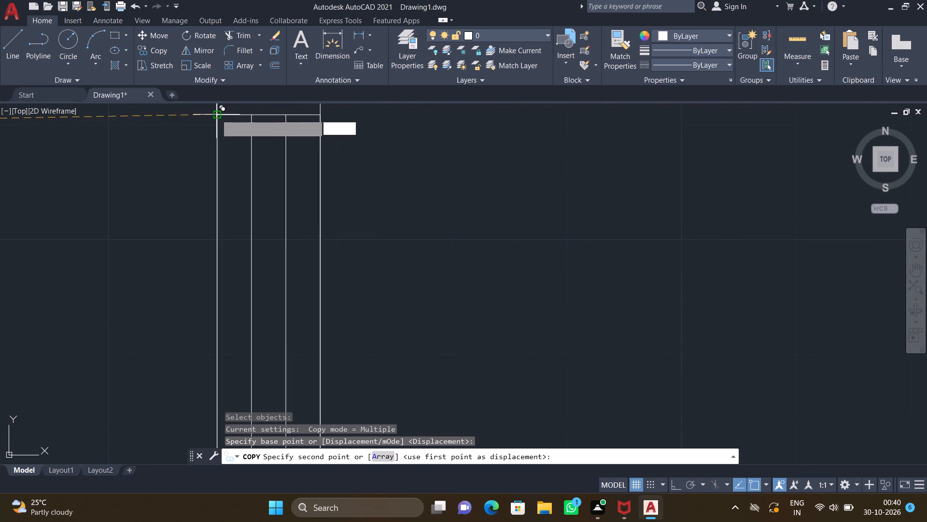
Place another copy of the vertical medium window in the northeast room's east outer wall, flush with the wall faces.
scroll(310, 213, "down", 4)
middle_click_drag(370, 296, 363, 229)
scroll(366, 231, "down", 1)
scroll(375, 278, "down", 3)
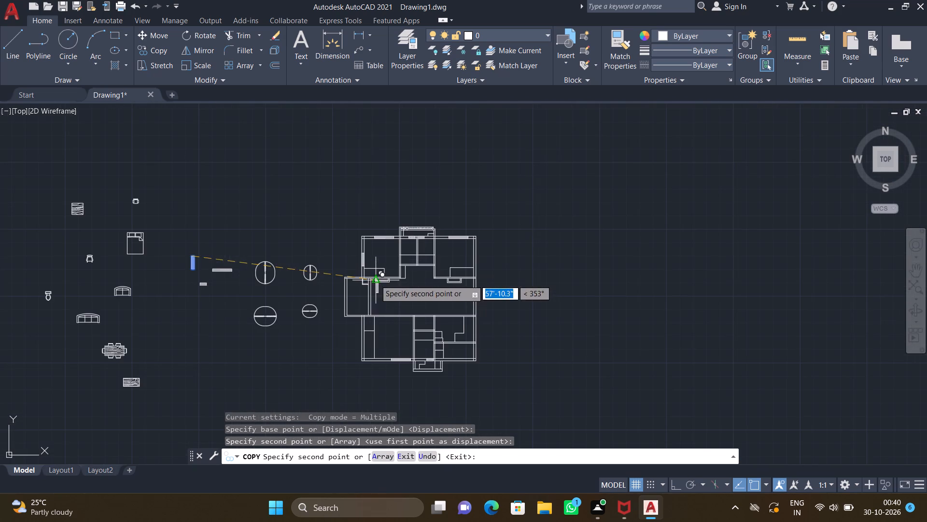
scroll(466, 302, "down", 2)
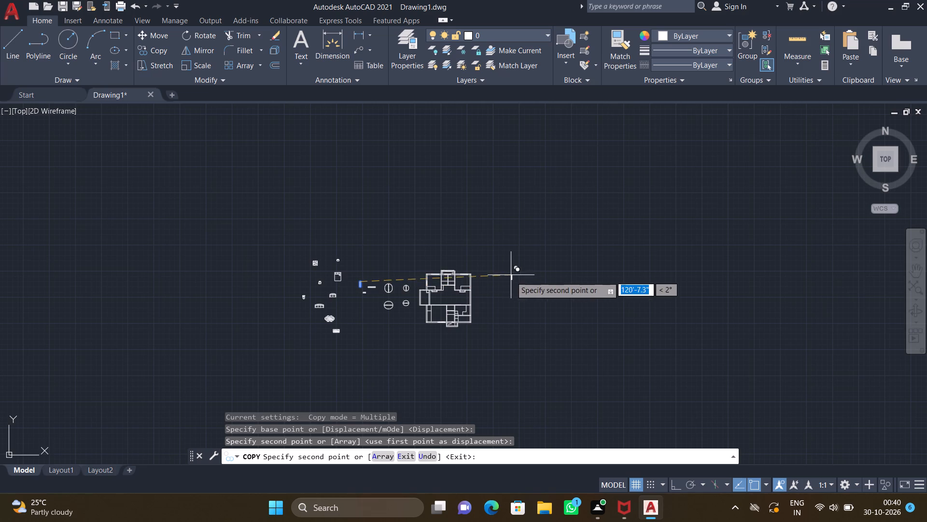
middle_click_drag(490, 276, 381, 262)
scroll(367, 270, "up", 4)
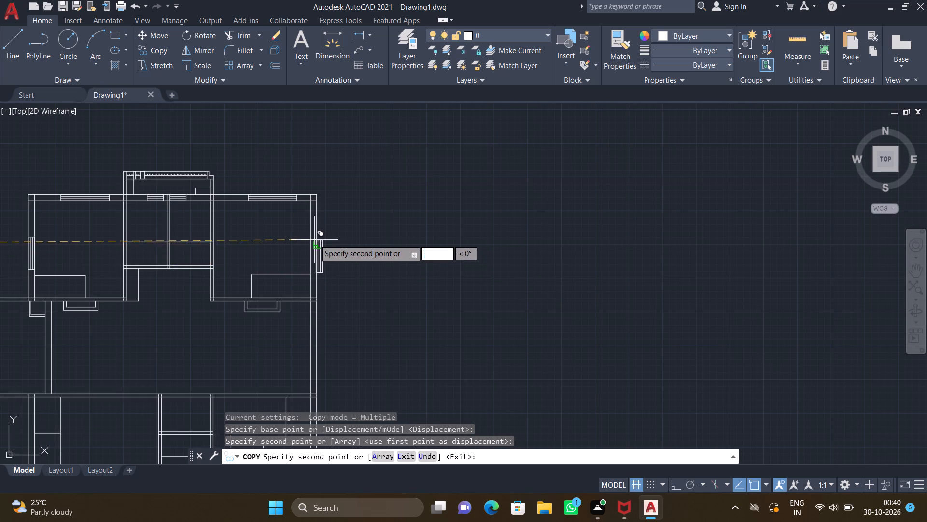
scroll(310, 229, "up", 2)
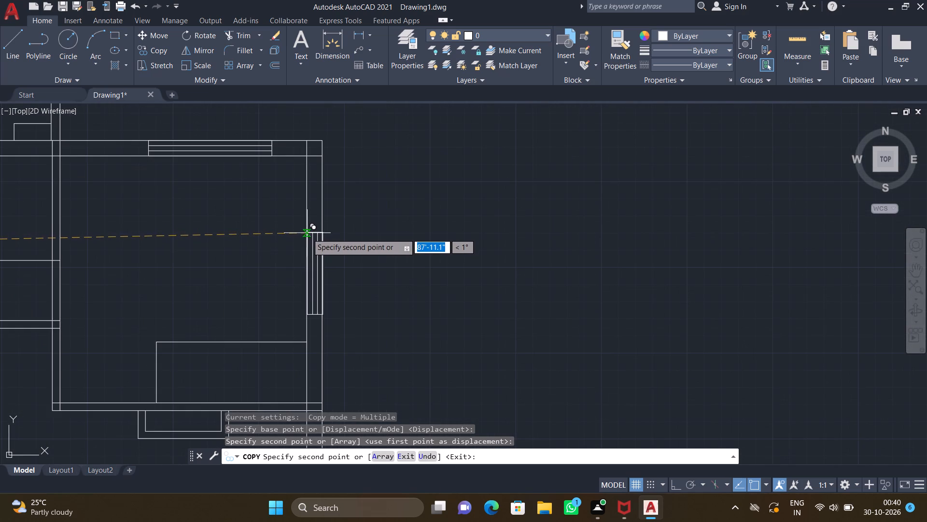
scroll(307, 235, "up", 2)
left_click(302, 232)
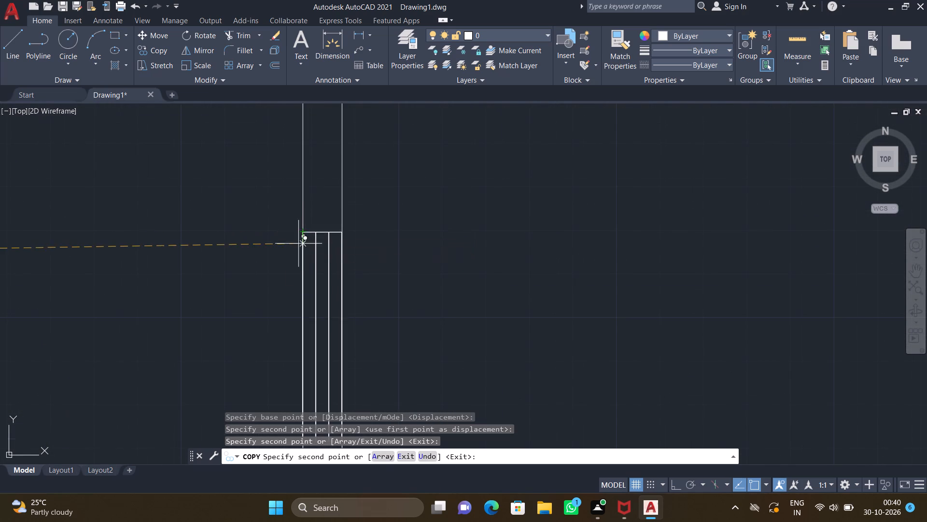
Copy the vertical medium window into the southwest room's west outer wall, near its north end and flush with the faces, and finish copying.
scroll(267, 269, "down", 5)
middle_click_drag(180, 327, 336, 261)
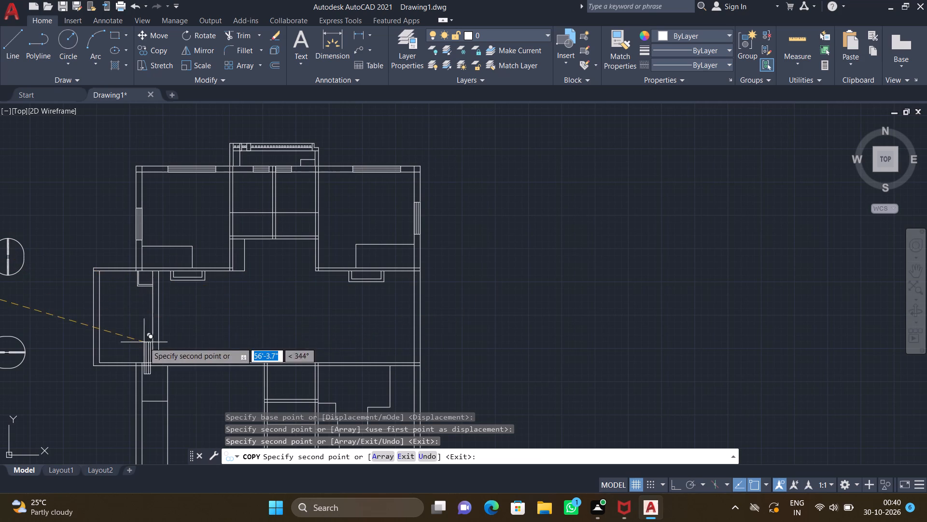
middle_click_drag(163, 329, 300, 217)
scroll(304, 223, "down", 2)
scroll(290, 271, "up", 4)
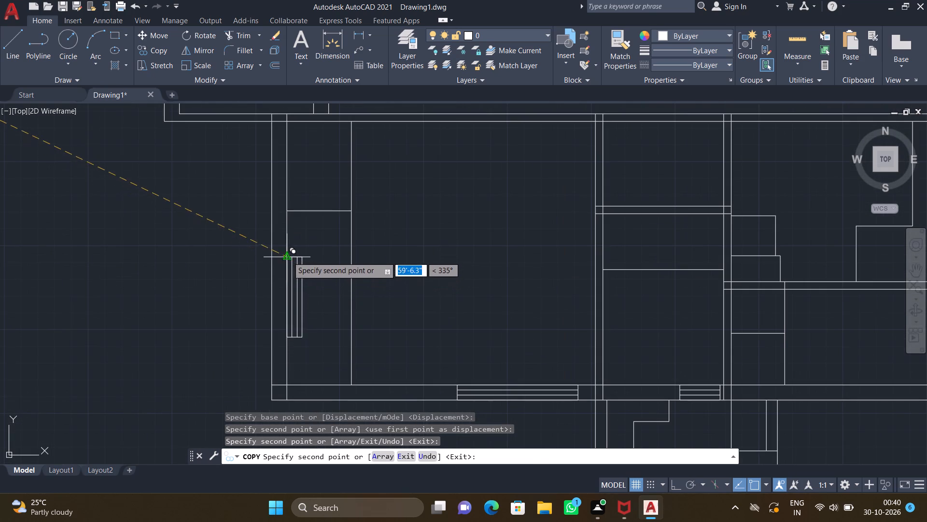
middle_click_drag(287, 259, 308, 350)
scroll(290, 230, "up", 2)
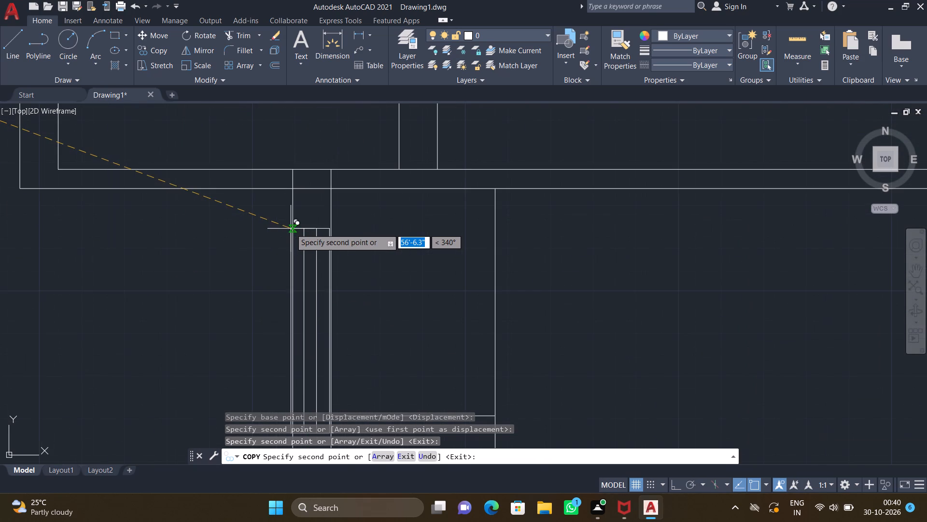
scroll(303, 231, "up", 2)
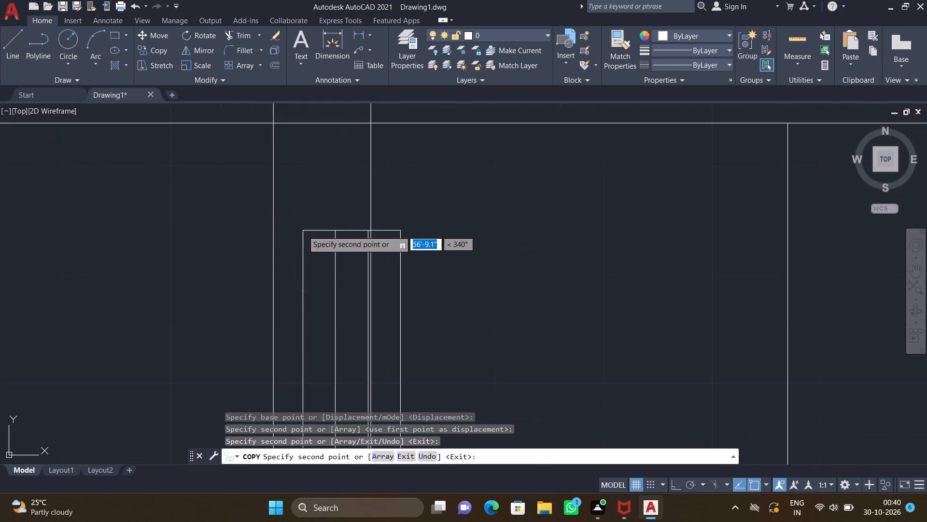
left_click(274, 215)
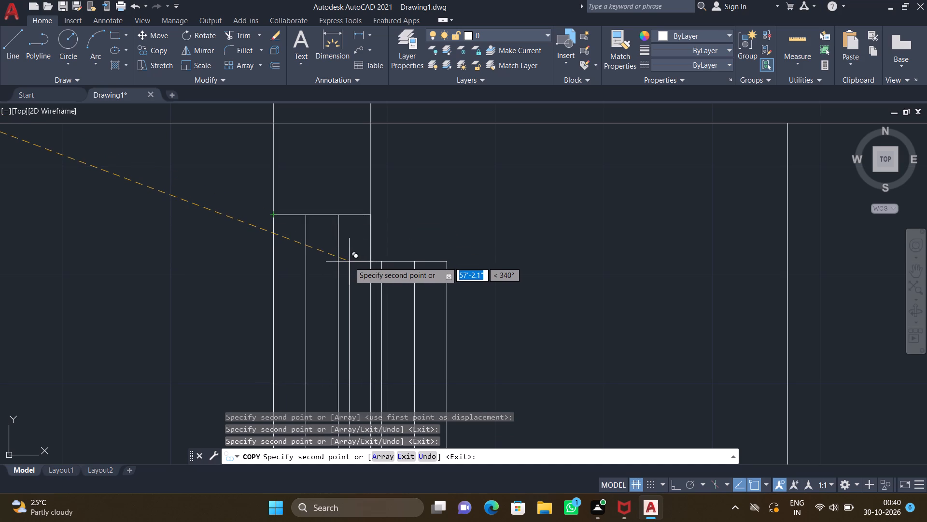
scroll(399, 259, "down", 4)
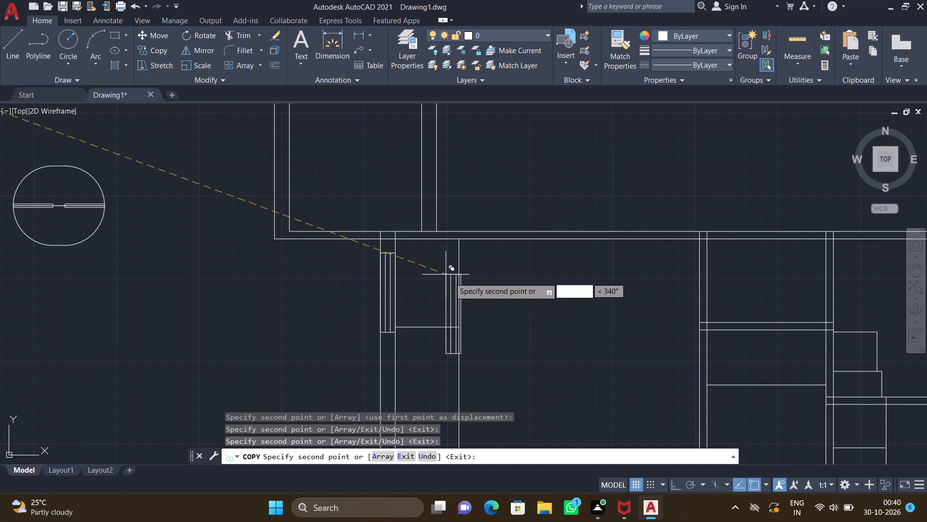
middle_click_drag(486, 334, 378, 351)
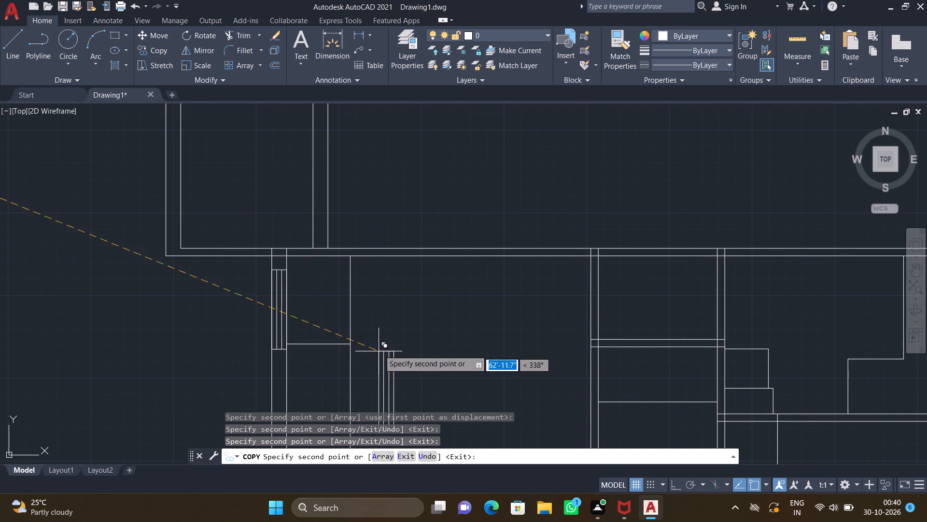
key("Return")
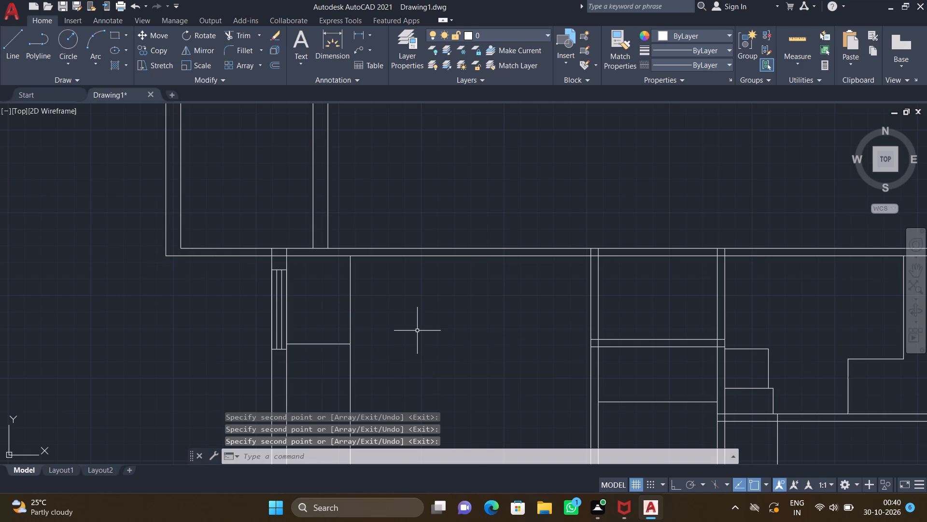
Draw a line straight across the 9" wall between the west strip room and the central hall, just south of the small corner recess.
middle_click_drag(351, 300, 335, 398)
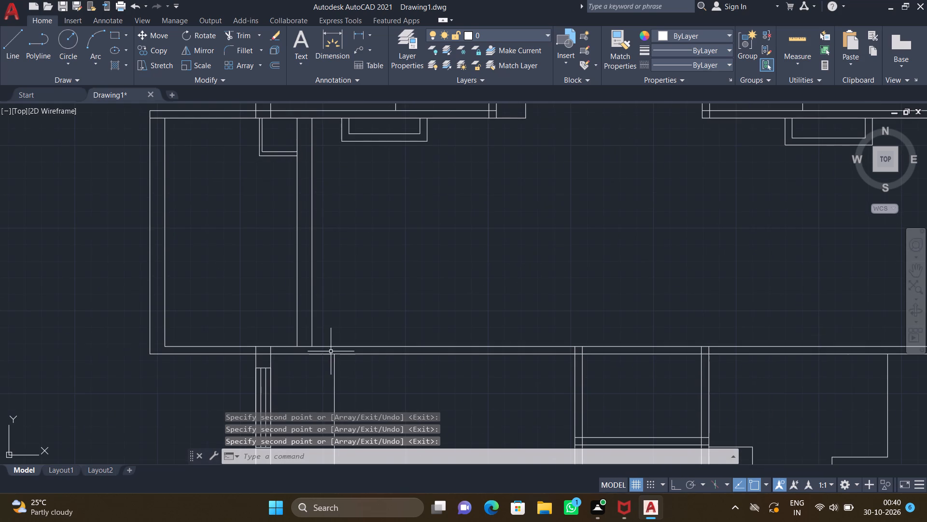
key("l")
key("Return")
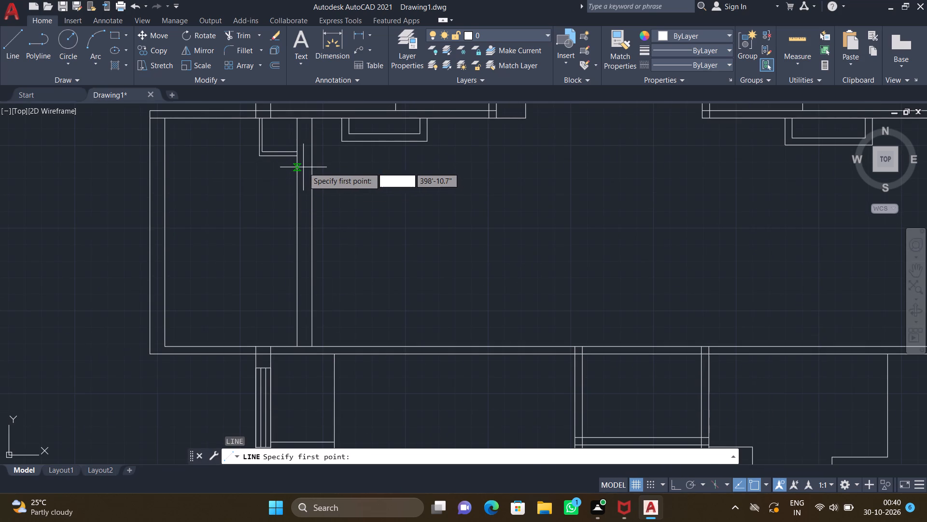
scroll(300, 166, "up", 2)
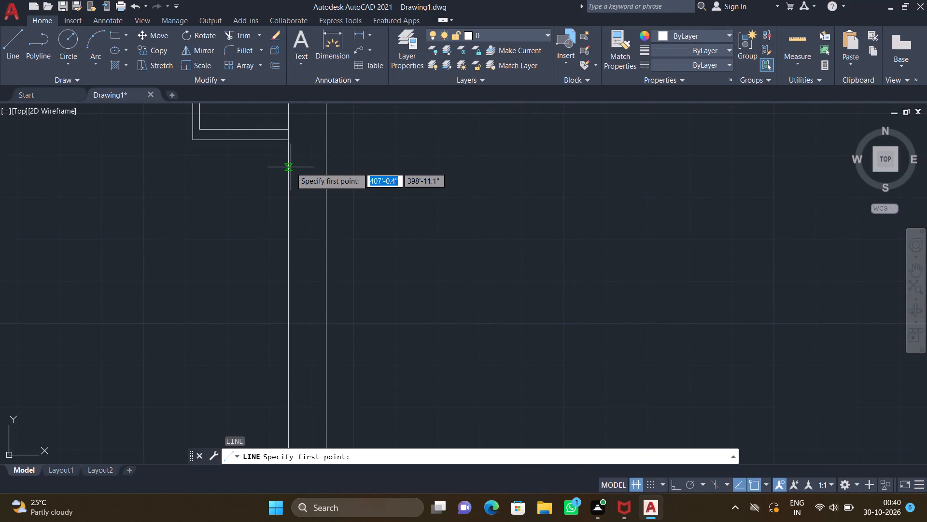
left_click(288, 162)
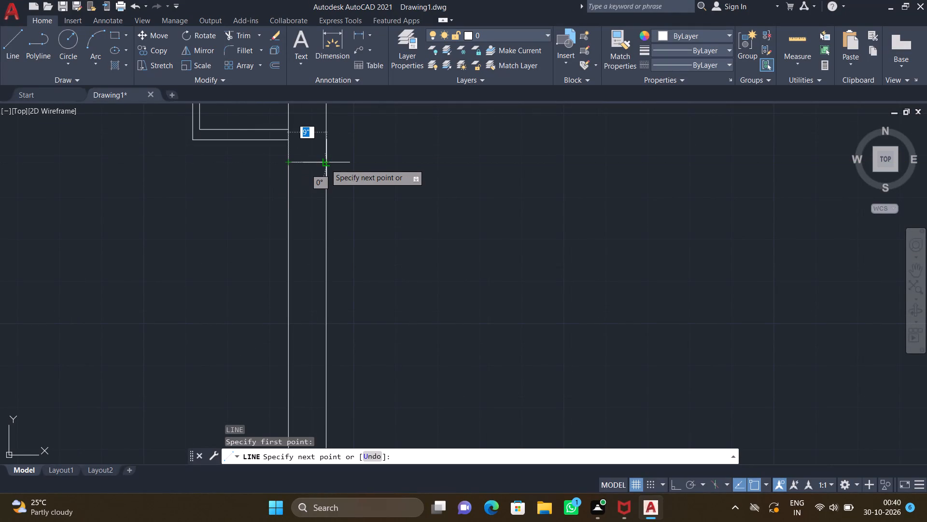
left_click(328, 162)
key("Return")
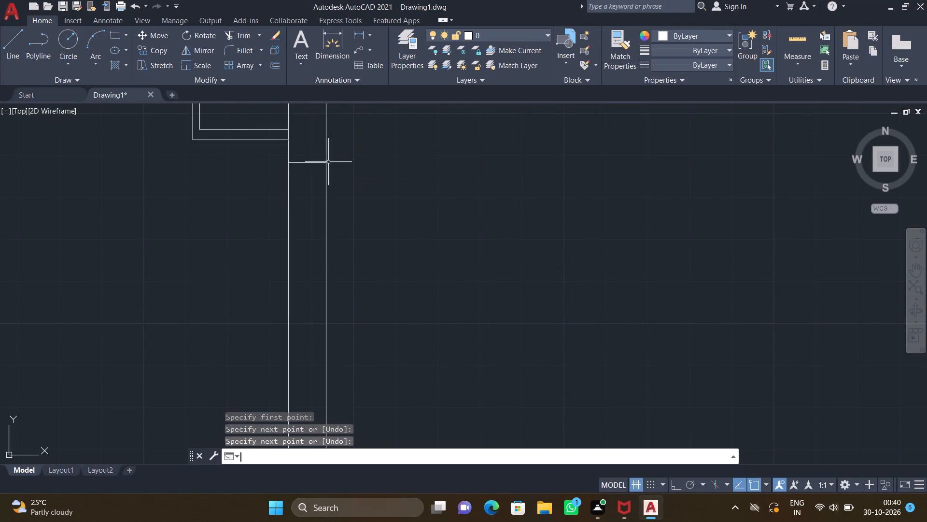
With Ortho on, draw a second line across the same 9" wall near its south end to close the window opening.
key("F8")
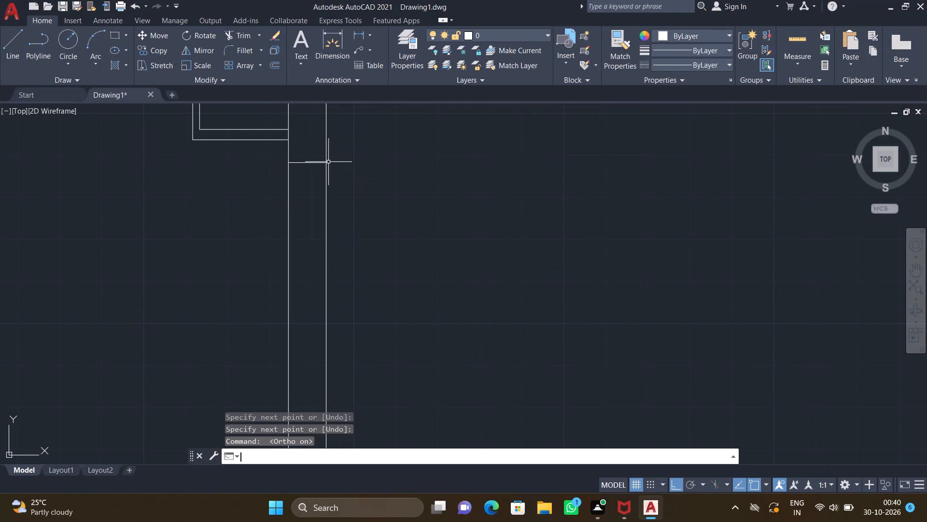
key("l")
key("Return")
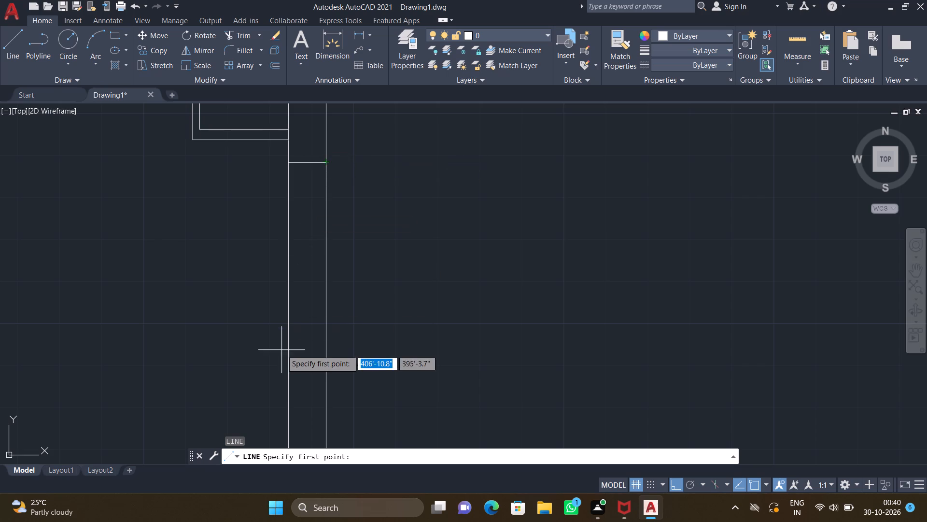
middle_click_drag(286, 333, 306, 294)
scroll(311, 302, "down", 2)
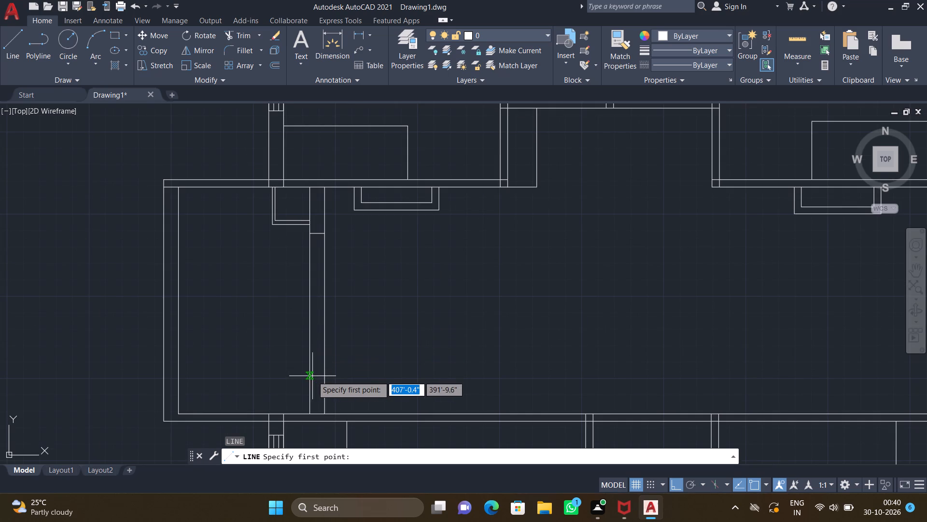
middle_click_drag(314, 376, 275, 342)
scroll(275, 350, "up", 2)
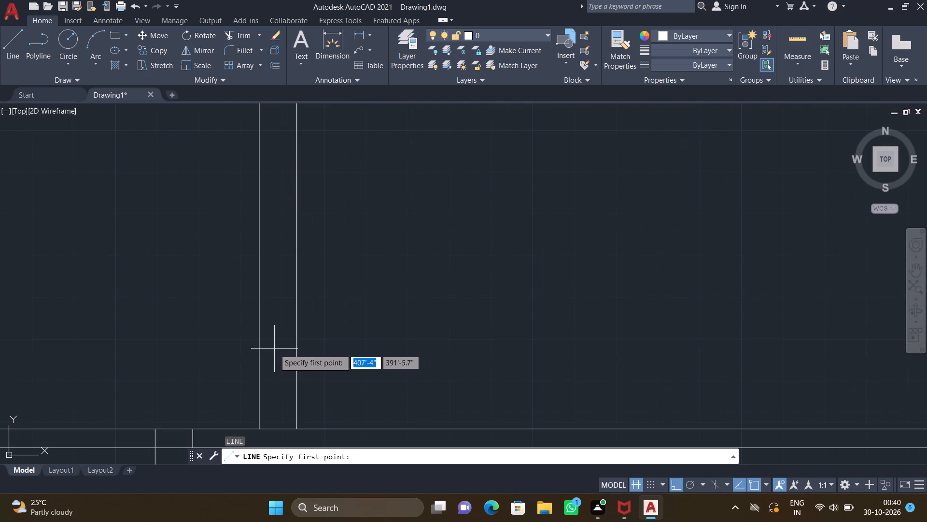
left_click(260, 338)
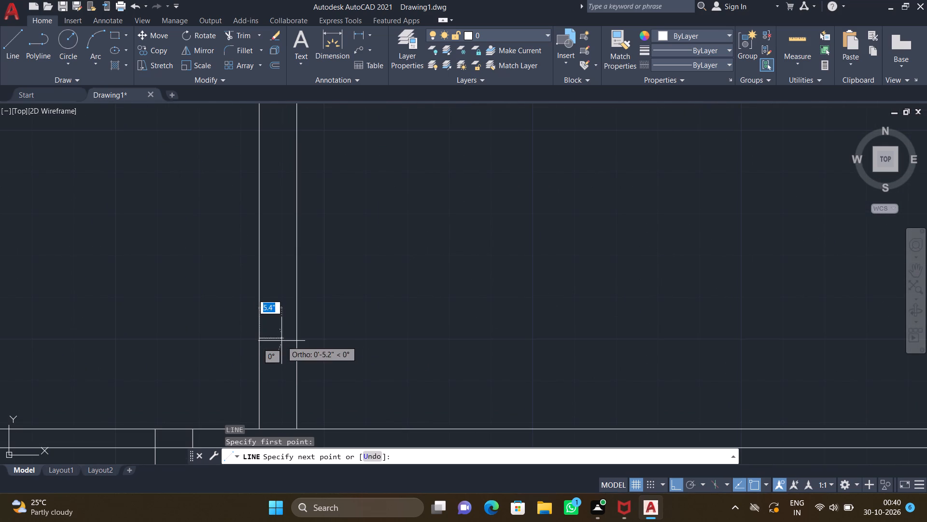
left_click(297, 337)
key("Return")
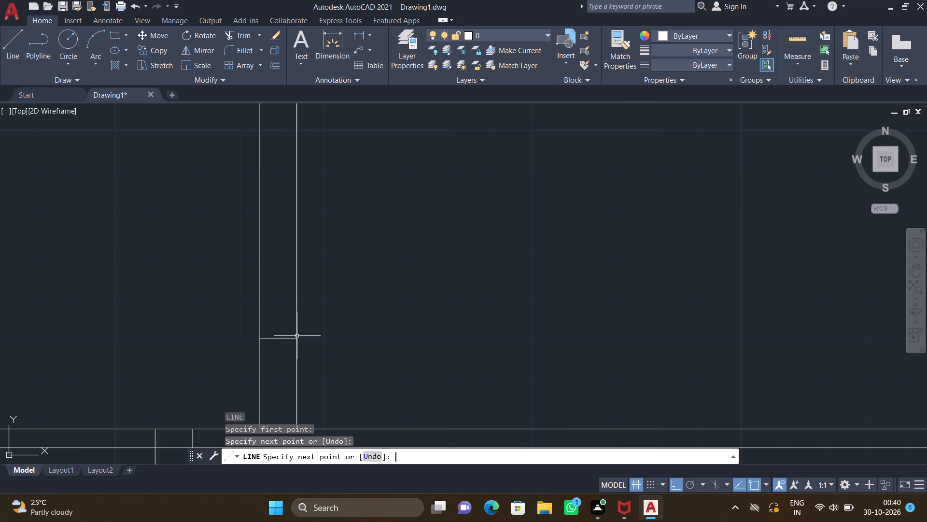
Draw a vertical line inside that wall between the two cross lines, about one third of the thickness from its west face.
key("l")
key("Return")
scroll(295, 329, "down", 1)
middle_click_drag(286, 251, 297, 328)
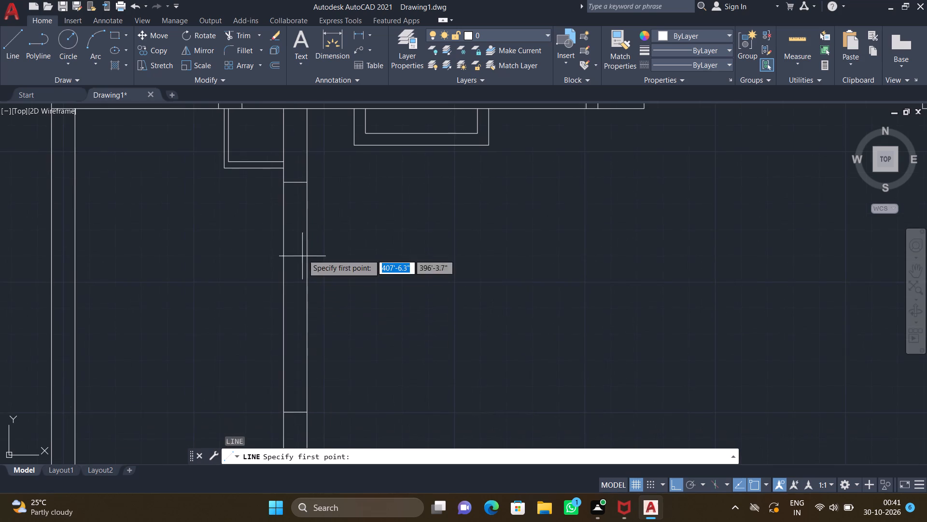
scroll(292, 198, "up", 2)
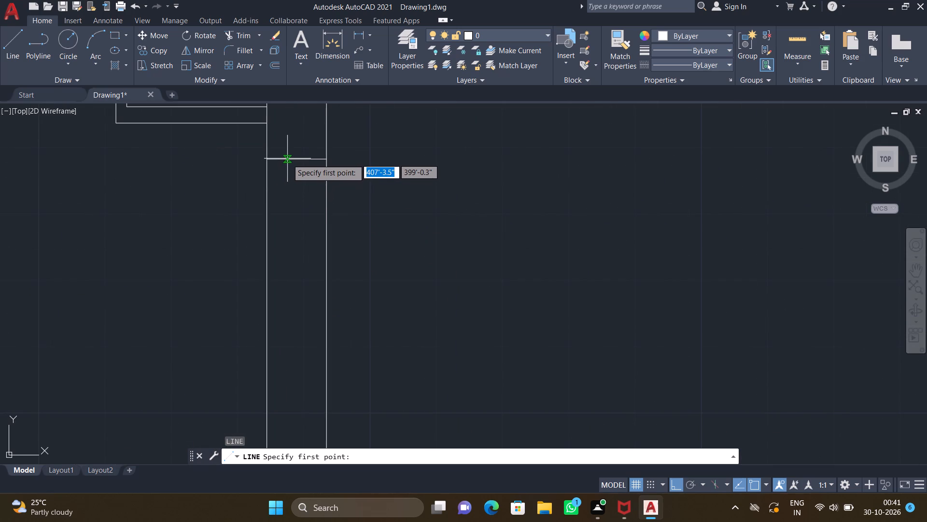
left_click_drag(286, 160, 288, 172)
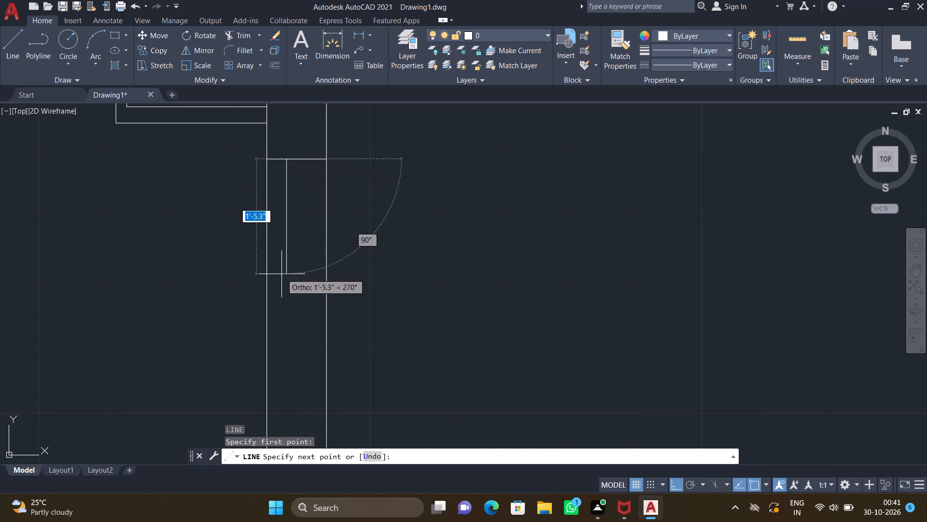
scroll(281, 274, "down", 1)
scroll(280, 330, "down", 1)
middle_click_drag(280, 329, 278, 279)
middle_click_drag(272, 347, 264, 282)
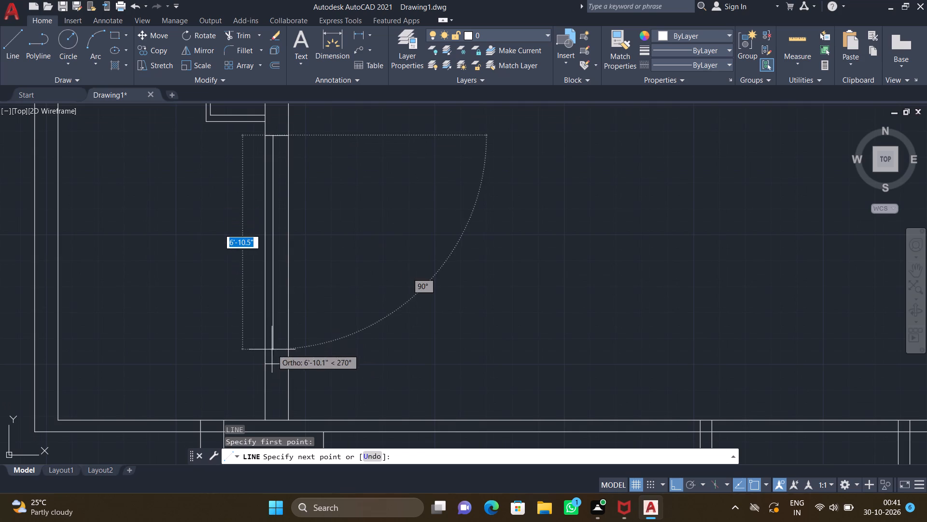
scroll(274, 360, "up", 2)
left_click(269, 370)
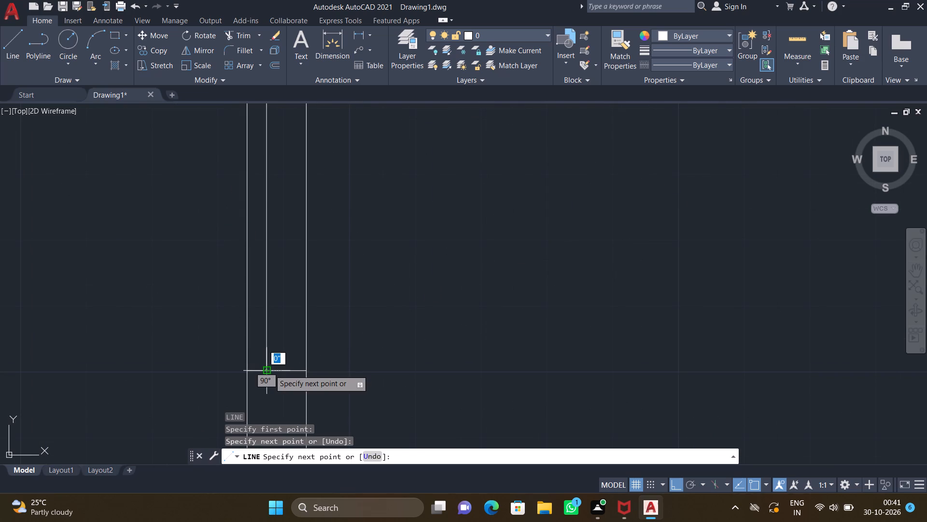
key("Return")
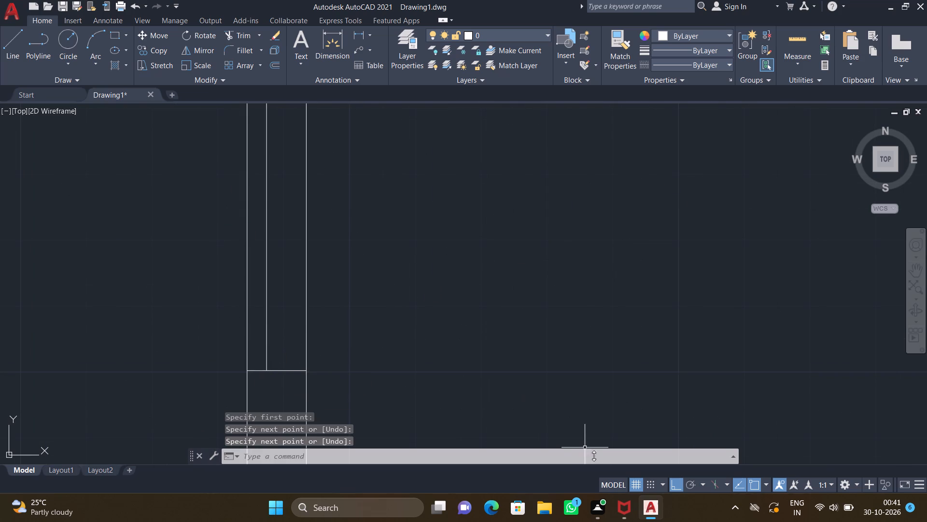
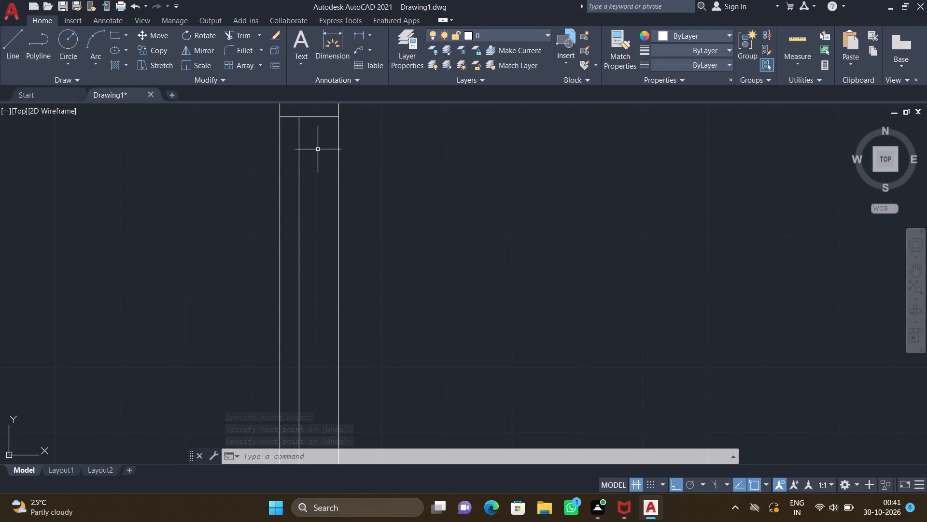
Draw a second vertical pane line inside the tall window opening, from its upper end line to its lower end line.
key("l")
key("Return")
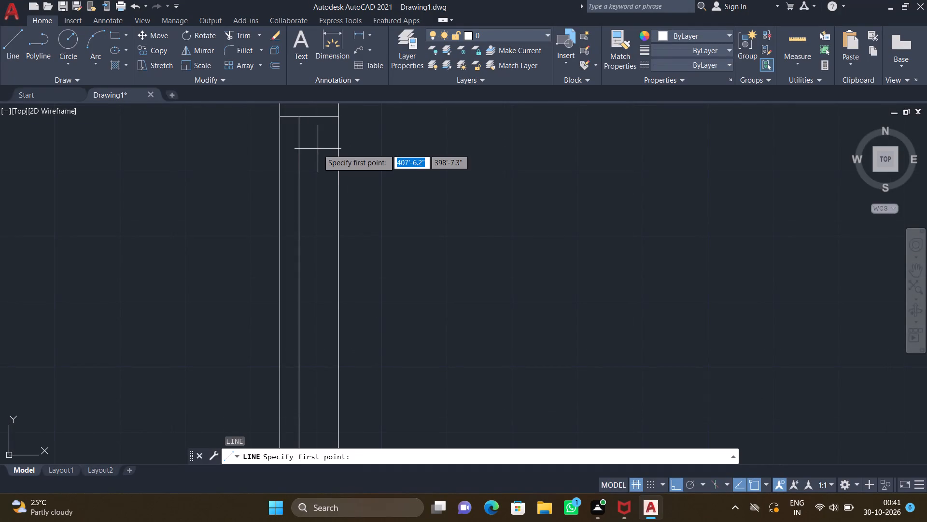
scroll(320, 120, "up", 3)
scroll(315, 117, "down", 1)
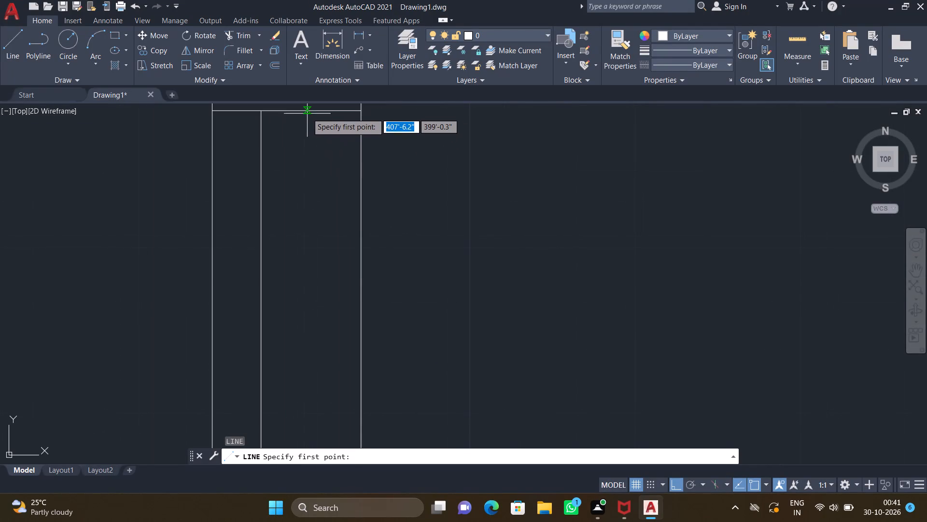
left_click_drag(307, 110, 315, 149)
scroll(314, 249, "down", 2)
middle_click_drag(305, 323, 301, 257)
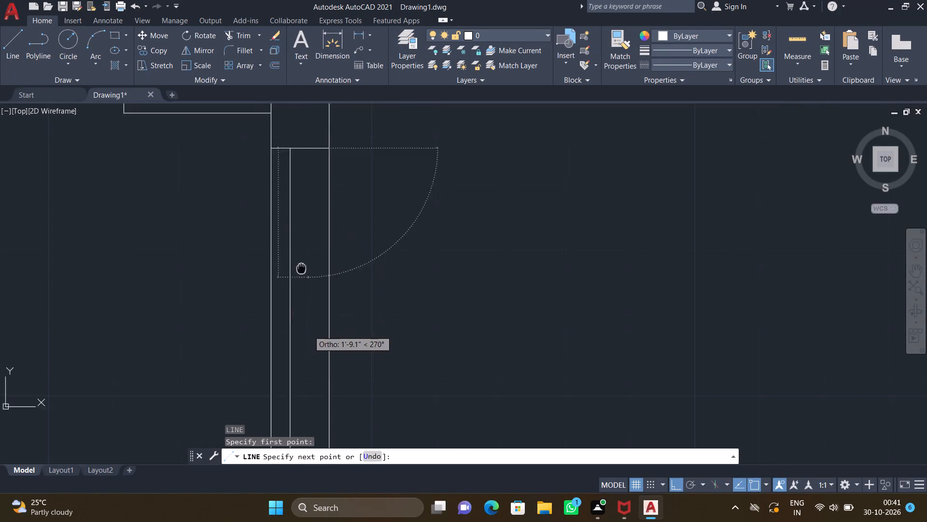
middle_click_drag(301, 257, 300, 246)
scroll(300, 256, "down", 2)
middle_click_drag(298, 360, 290, 294)
scroll(295, 356, "up", 3)
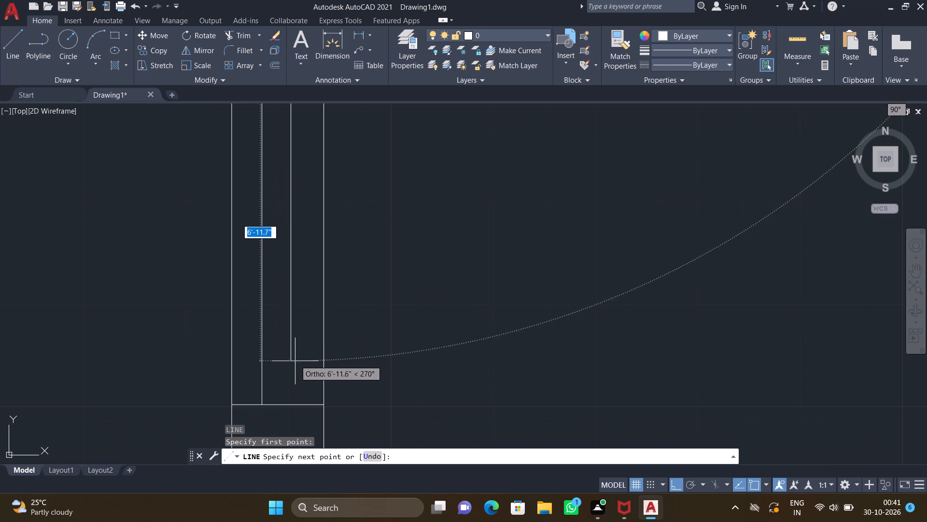
left_click(291, 405)
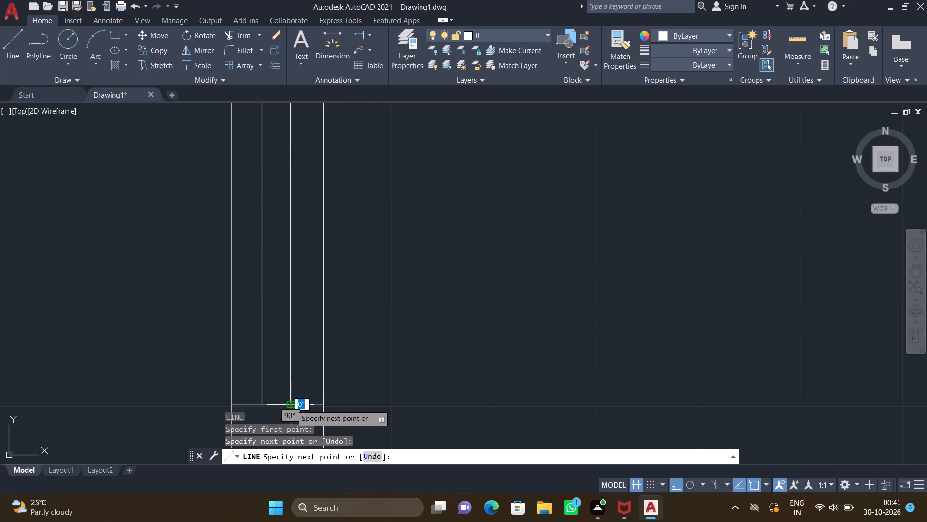
key("Return")
Draw a vertical line about 11'-6" long inside the west wall of the projecting room, nearer its outer face, between the north and south walls.
scroll(278, 400, "down", 5)
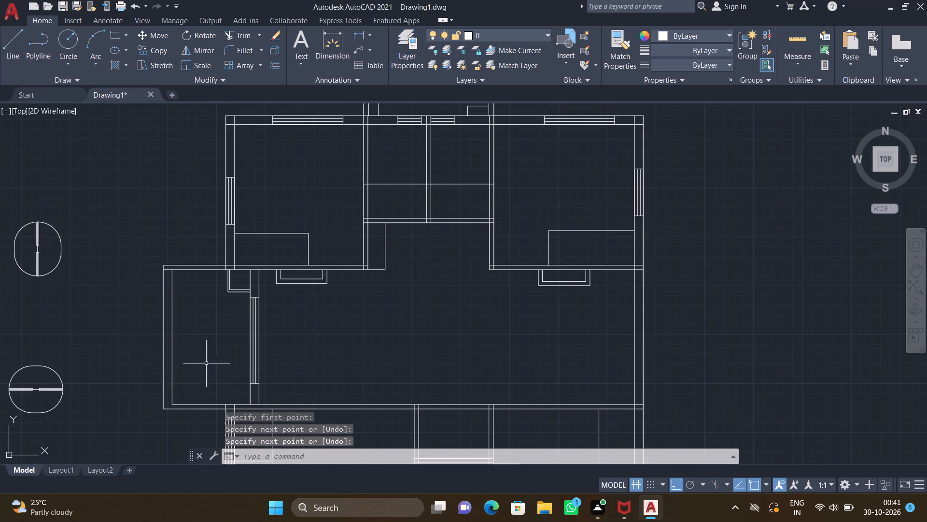
middle_click_drag(155, 337, 295, 300)
scroll(309, 248, "up", 3)
key("l")
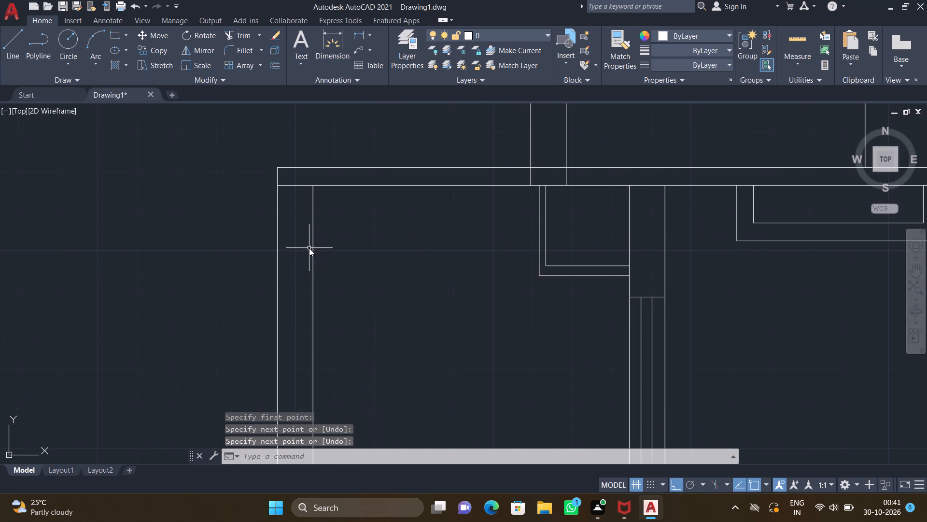
key("Return")
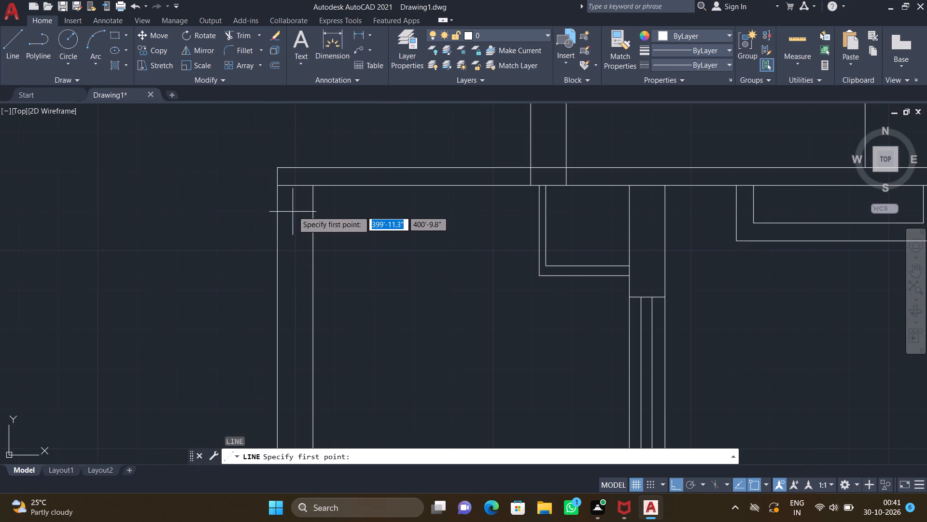
scroll(290, 190, "up", 2)
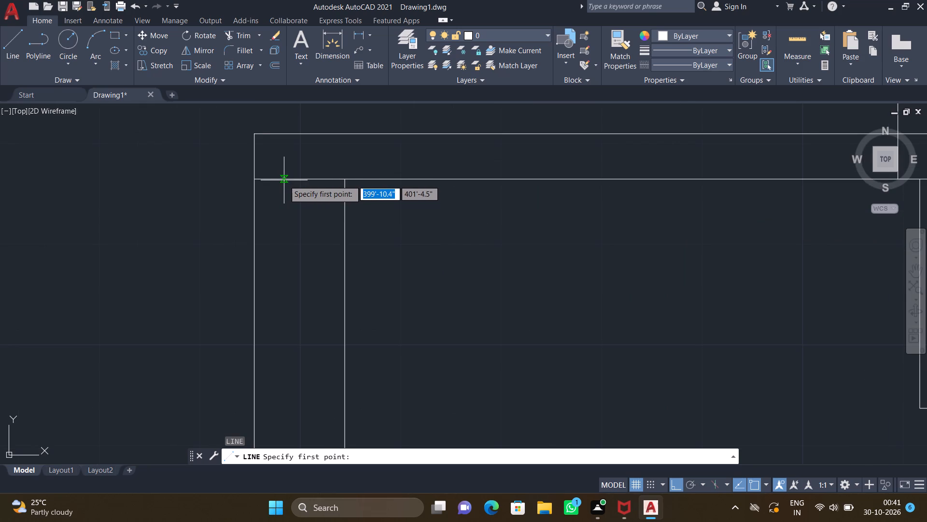
left_click_drag(284, 180, 285, 187)
scroll(289, 297, "down", 3)
middle_click_drag(282, 371, 278, 212)
scroll(280, 213, "down", 2)
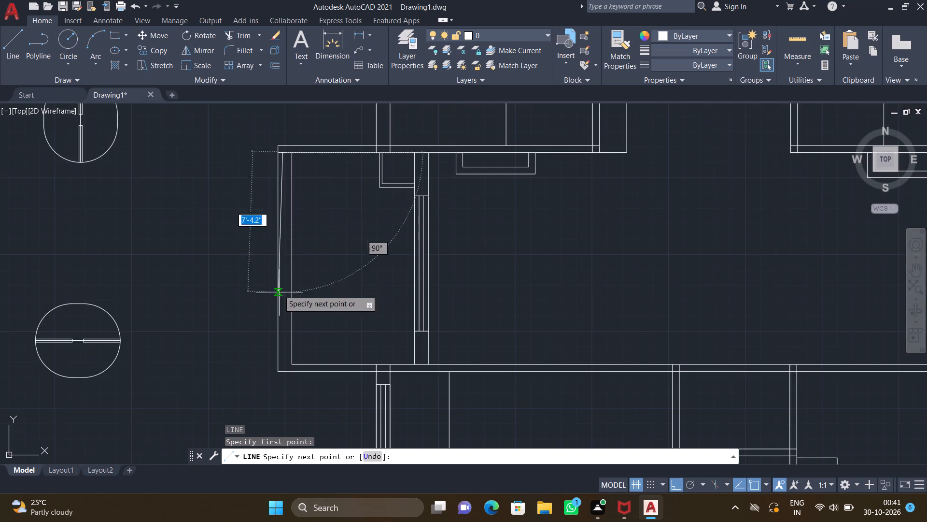
middle_click_drag(279, 324, 281, 275)
scroll(281, 326, "up", 3)
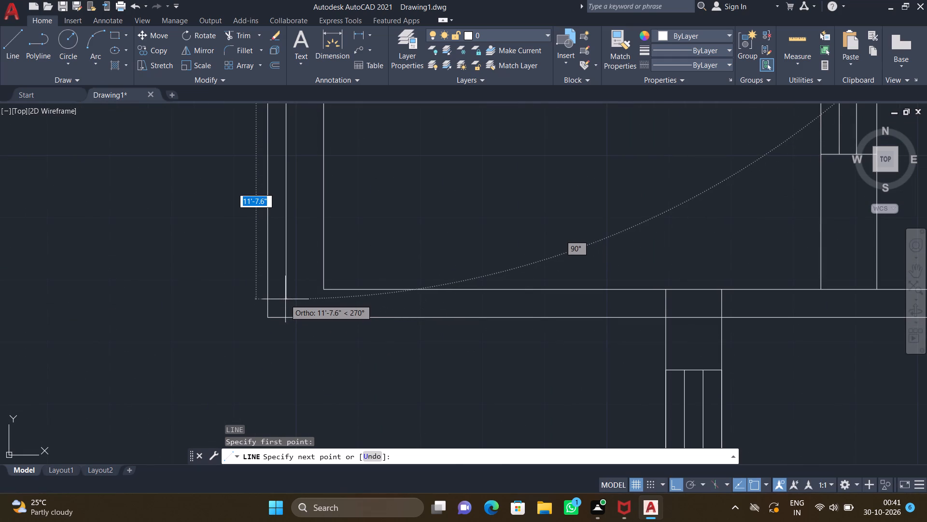
scroll(285, 280, "up", 2)
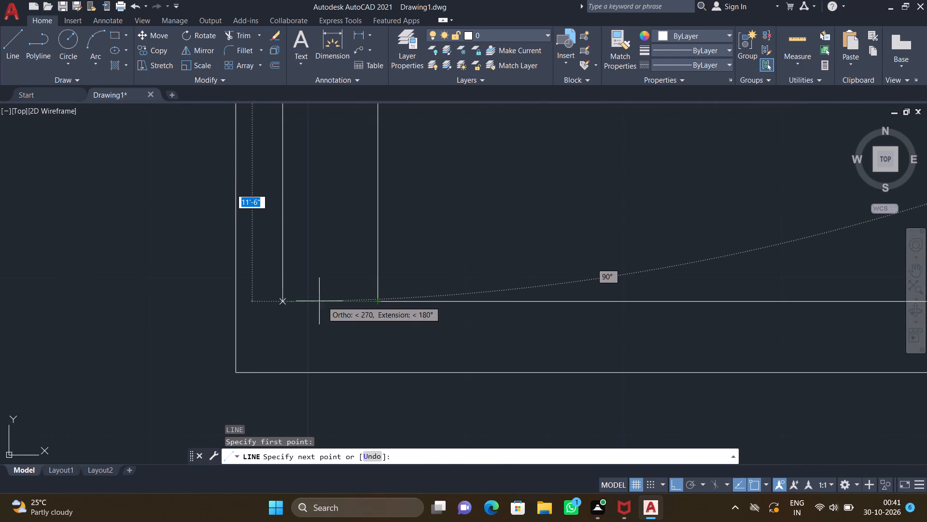
left_click(283, 301)
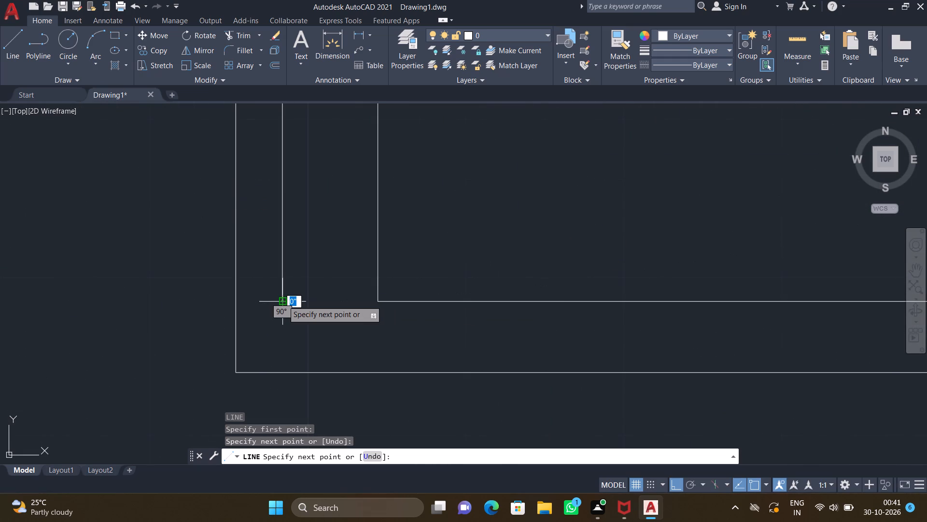
key("Return")
Draw a short horizontal line across the west wall's south end, from the inner corner to the outer wall line.
key("l")
key("Return")
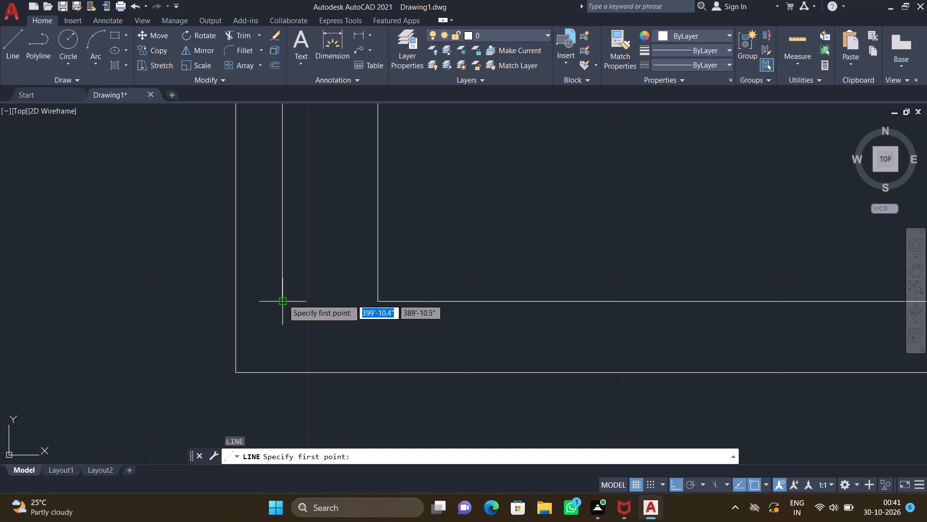
left_click(379, 302)
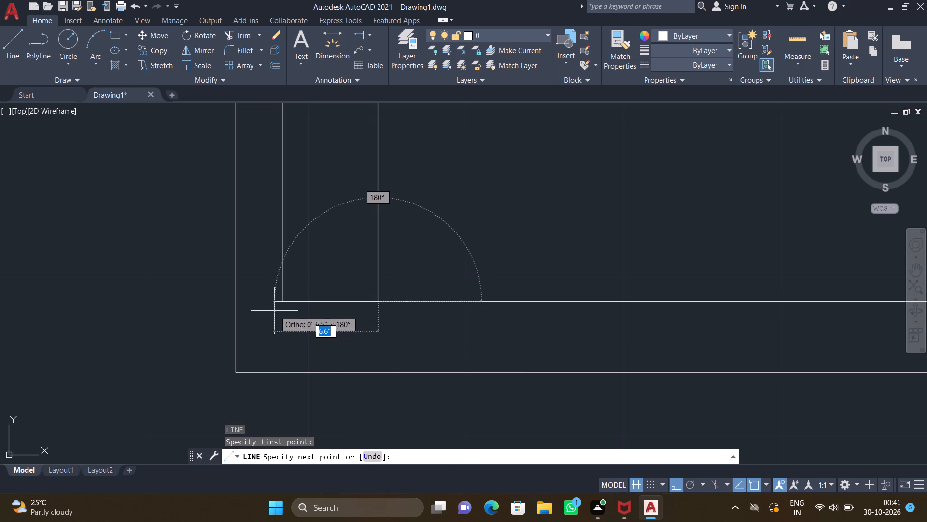
scroll(242, 303, "up", 2)
left_click(222, 301)
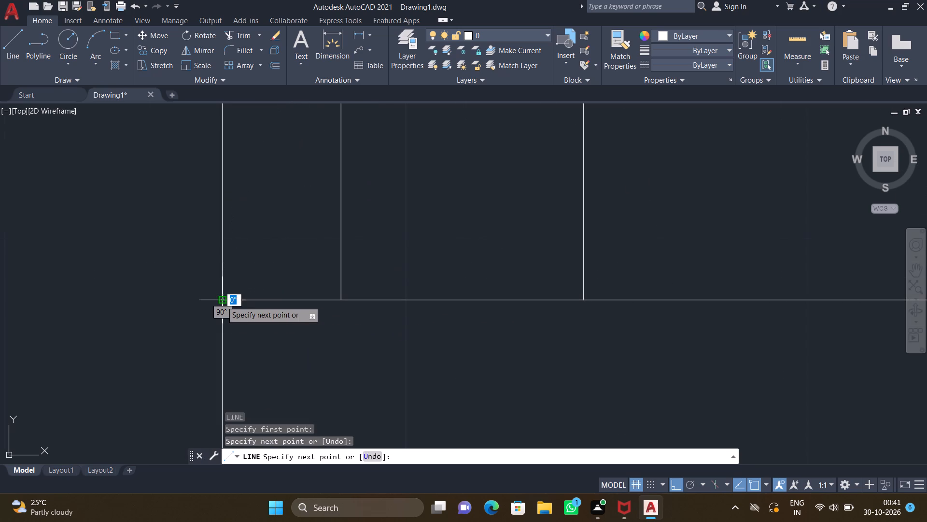
key("Return")
Draw a second vertical line about 11'-6" long inside the west wall, between the first pane line and the inner face.
scroll(192, 328, "down", 5)
middle_click_drag(246, 261, 296, 357)
scroll(292, 329, "down", 3)
scroll(288, 232, "up", 3)
key("l")
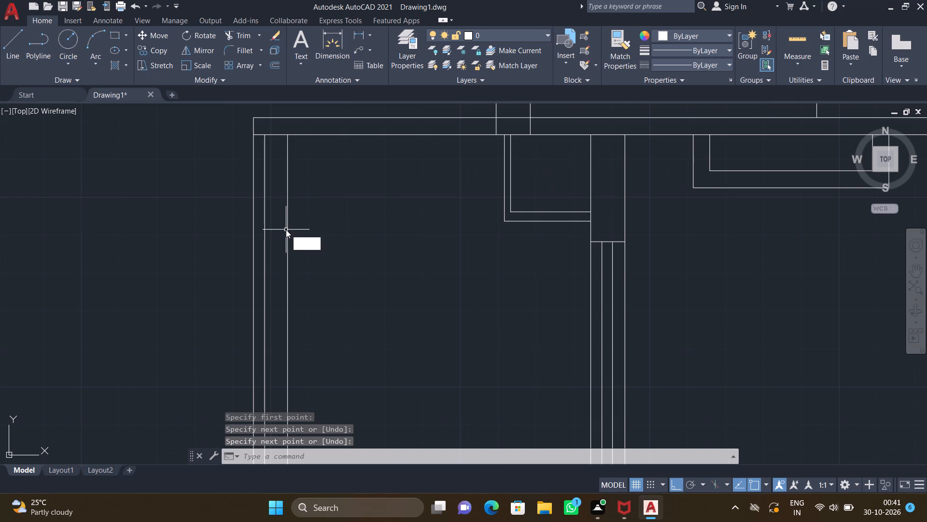
key("Return")
scroll(276, 170, "up", 2)
middle_click_drag(274, 155, 308, 280)
scroll(302, 211, "up", 2)
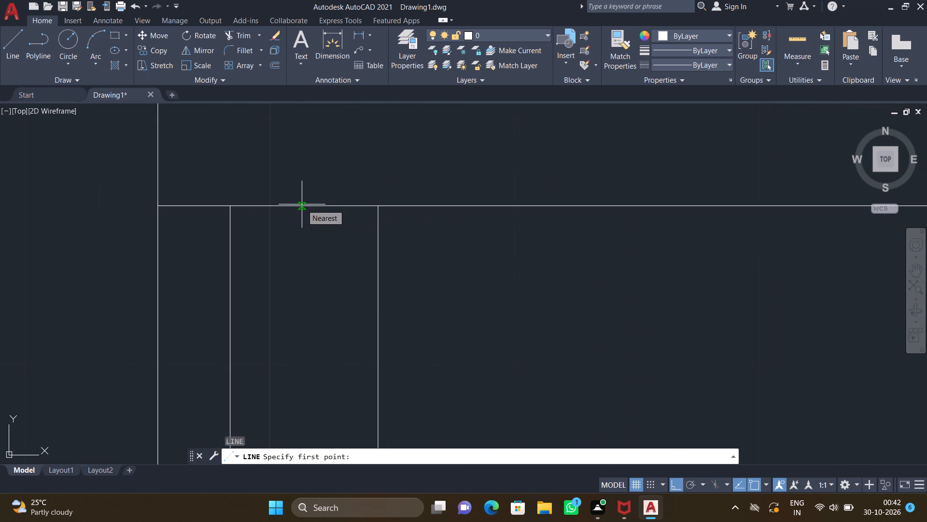
left_click_drag(307, 204, 306, 233)
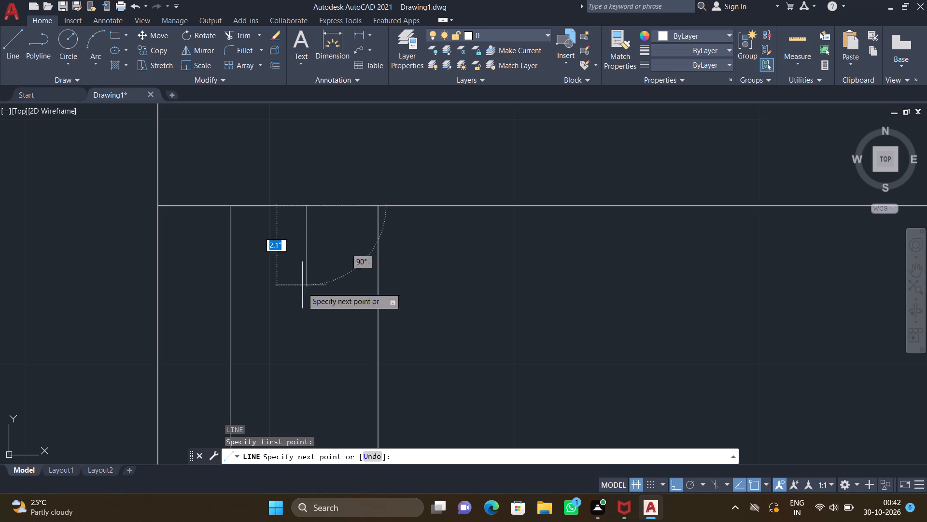
scroll(301, 298, "down", 4)
middle_click_drag(305, 348, 267, 212)
scroll(270, 220, "down", 1)
middle_click_drag(244, 333, 269, 218)
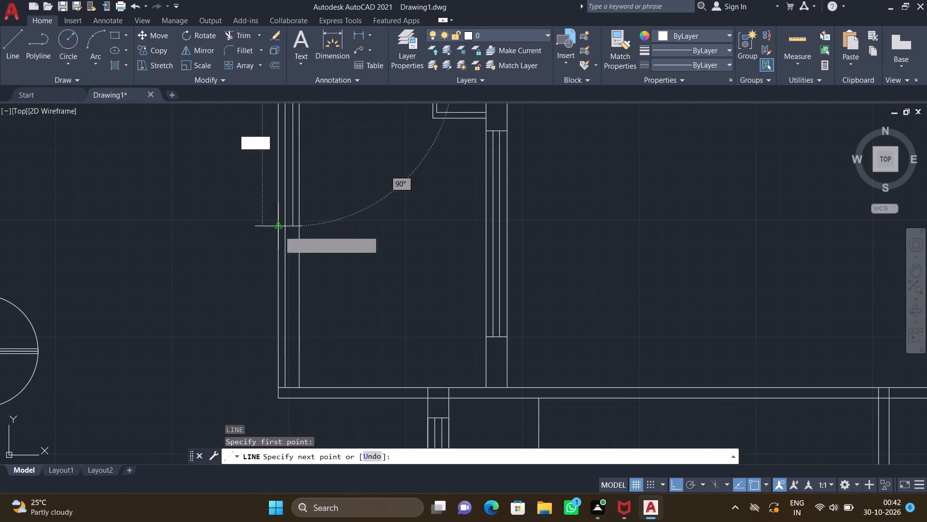
middle_click_drag(297, 345, 301, 315)
scroll(295, 340, "up", 3)
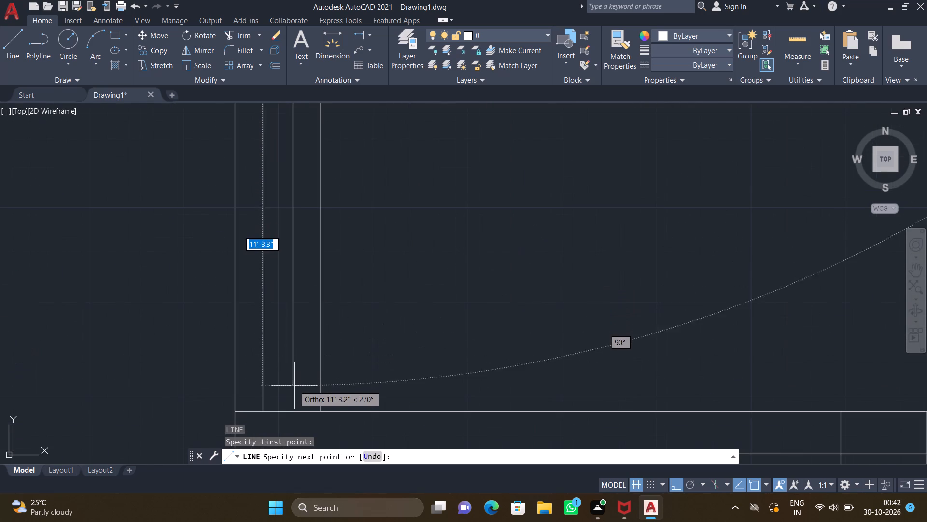
scroll(293, 391, "up", 2)
middle_click_drag(290, 400, 279, 325)
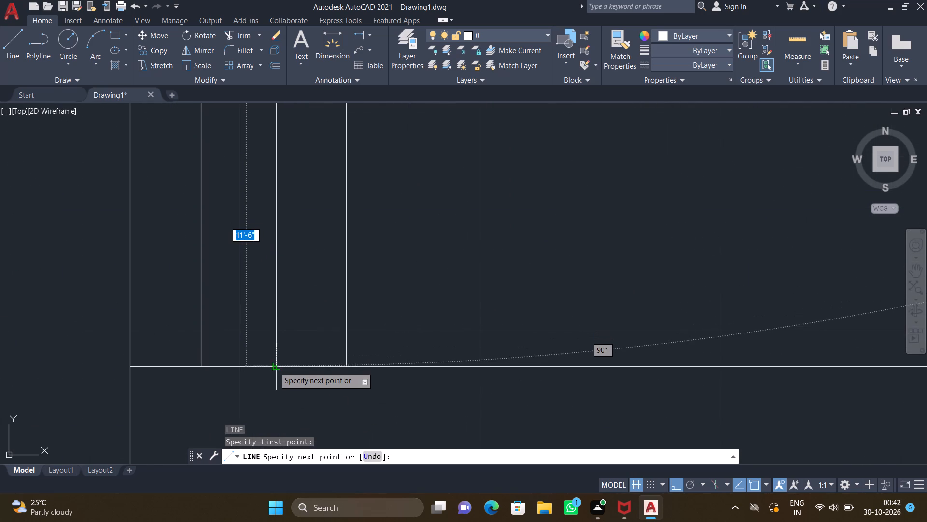
left_click(275, 366)
key("Return")
Draw a horizontal line about 5'-4" long inside the projecting room's north wall, near its outer face, from the west edge to the adjoining vertical wall.
scroll(283, 356, "down", 4)
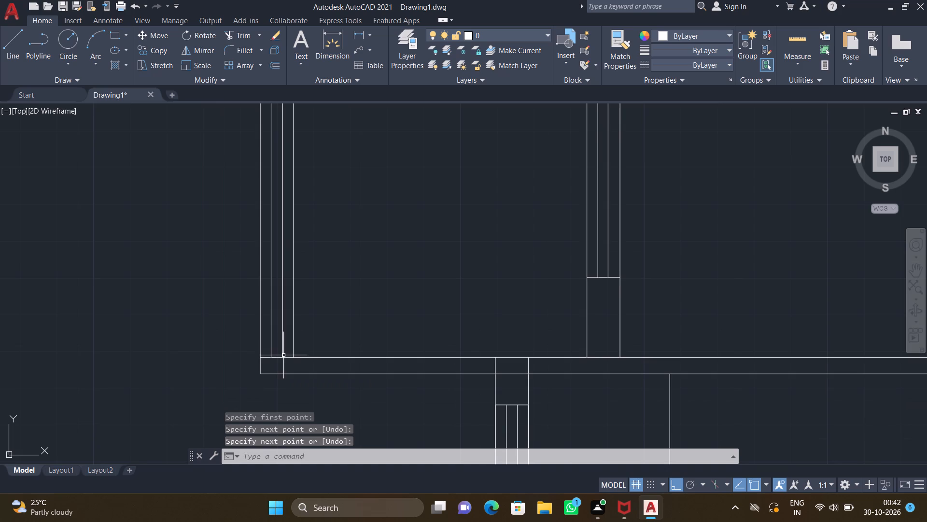
middle_click_drag(308, 251, 275, 388)
scroll(284, 337, "down", 4)
scroll(296, 246, "up", 4)
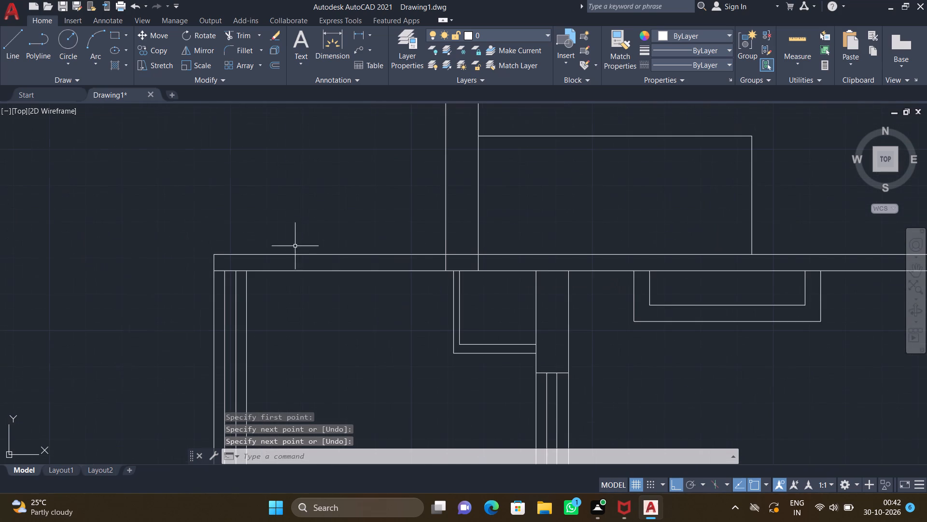
key("l")
key("Return")
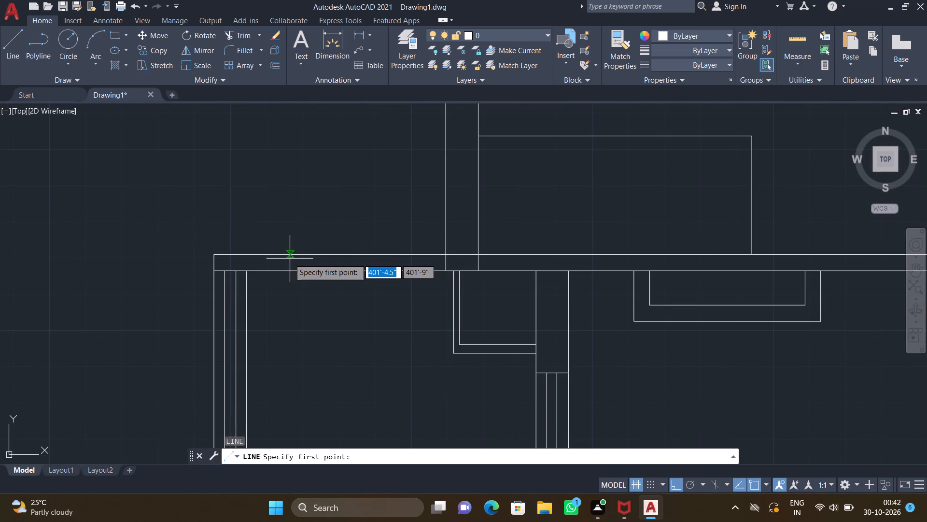
scroll(224, 270, "up", 4)
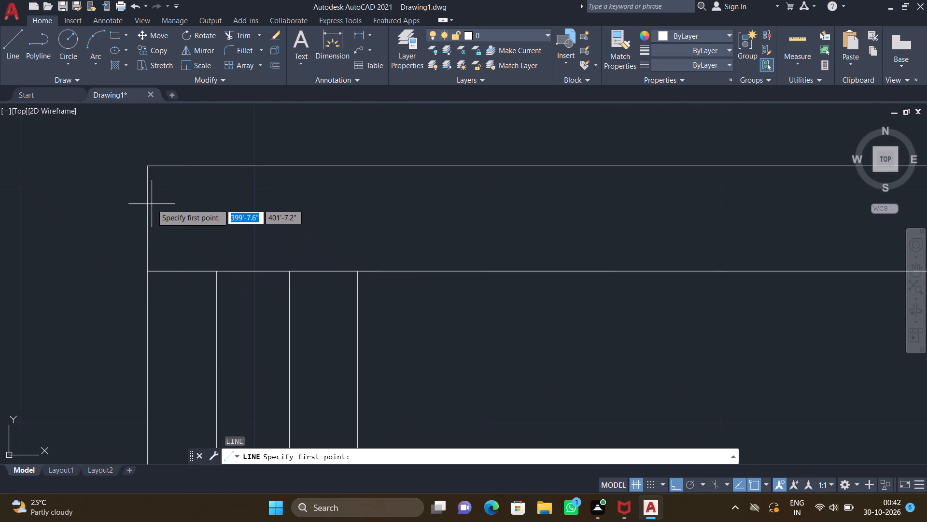
left_click(148, 199)
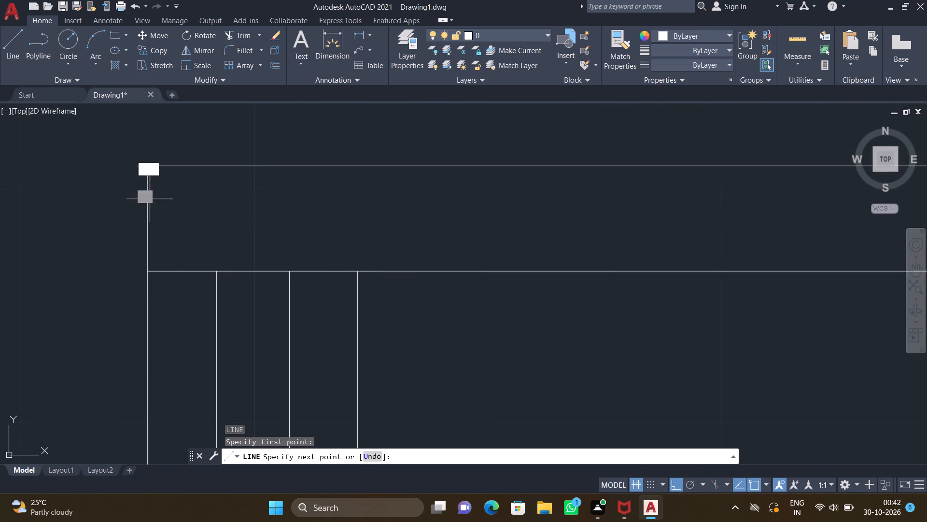
scroll(272, 206, "down", 3)
middle_click_drag(362, 212, 227, 215)
scroll(482, 213, "up", 2)
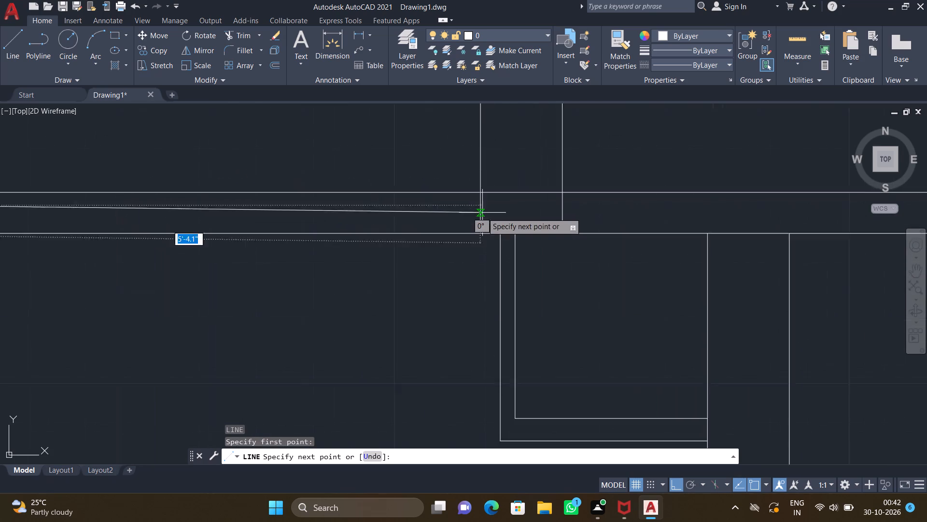
scroll(482, 213, "up", 1)
left_click(478, 198)
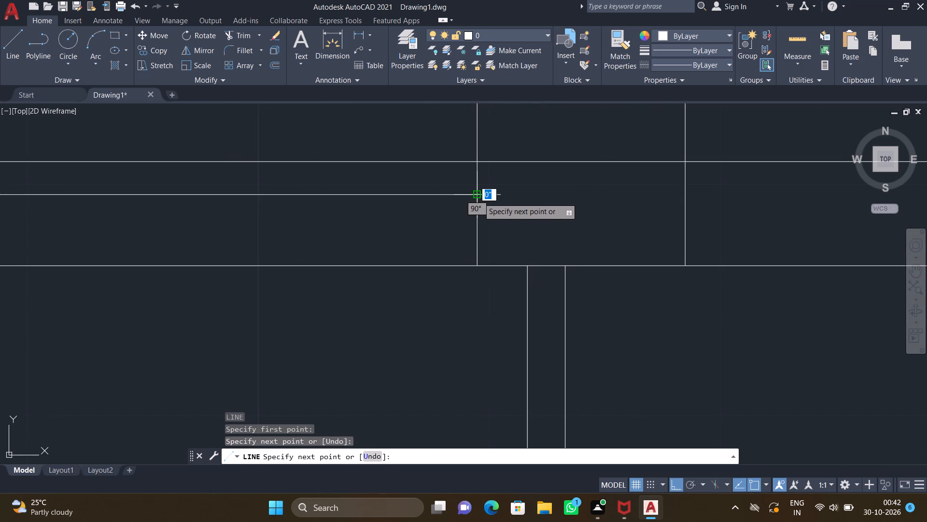
key("Return")
Draw a second horizontal line about 5'-4" long inside the same north wall section, below the first, ending at the adjoining vertical wall.
key("l")
key("Return")
scroll(492, 159, "down", 4)
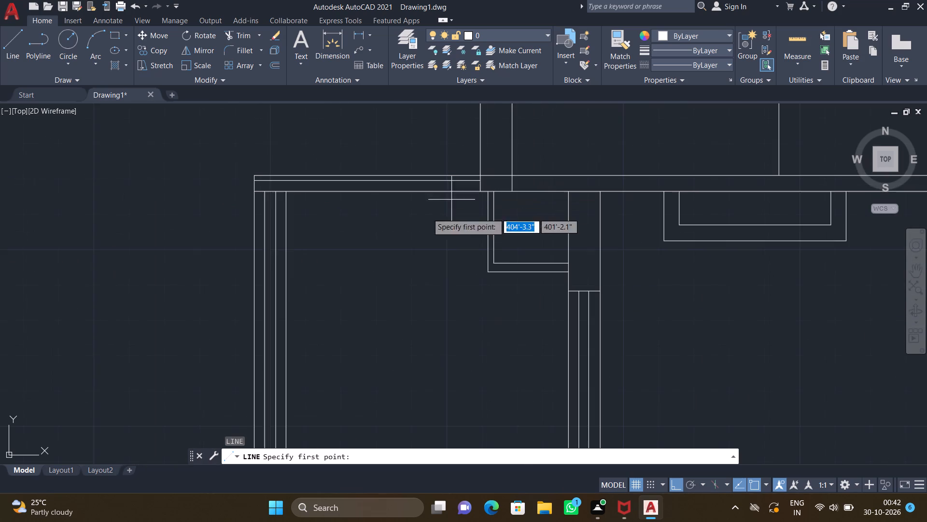
middle_click_drag(301, 242, 261, 309)
scroll(214, 262, "up", 3)
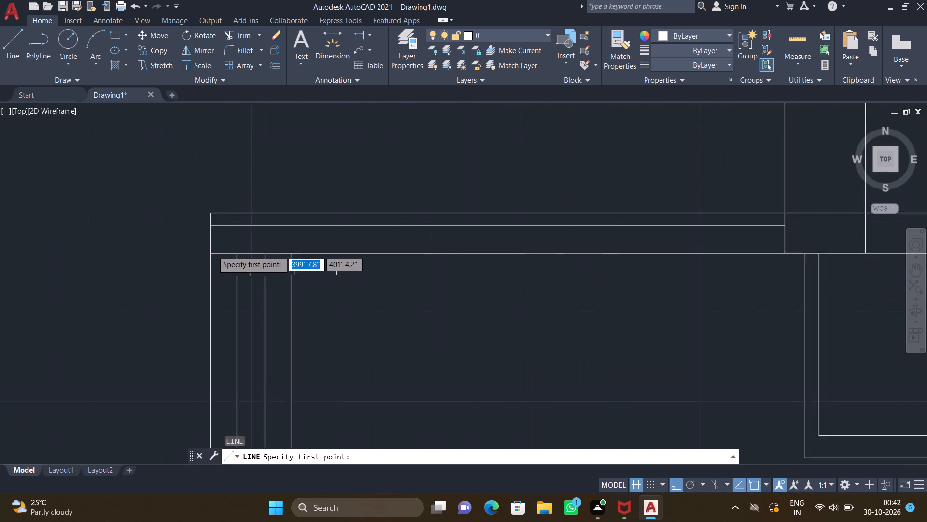
middle_click_drag(213, 245, 137, 221)
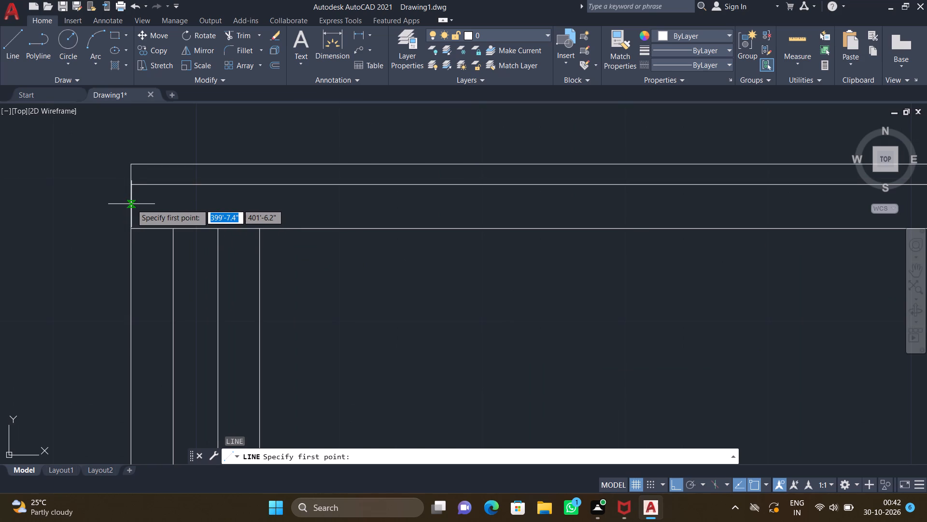
left_click_drag(131, 204, 139, 208)
scroll(338, 208, "down", 2)
middle_click_drag(419, 213, 304, 199)
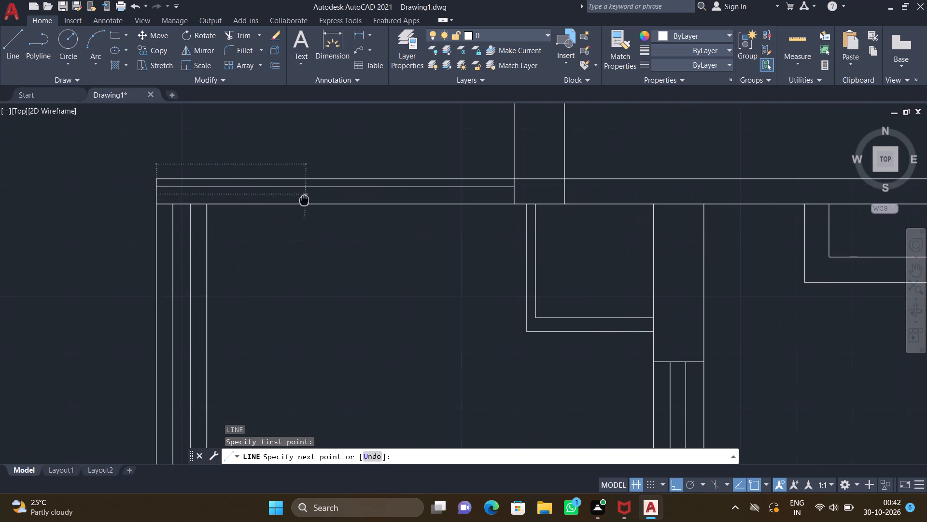
scroll(492, 196, "up", 3)
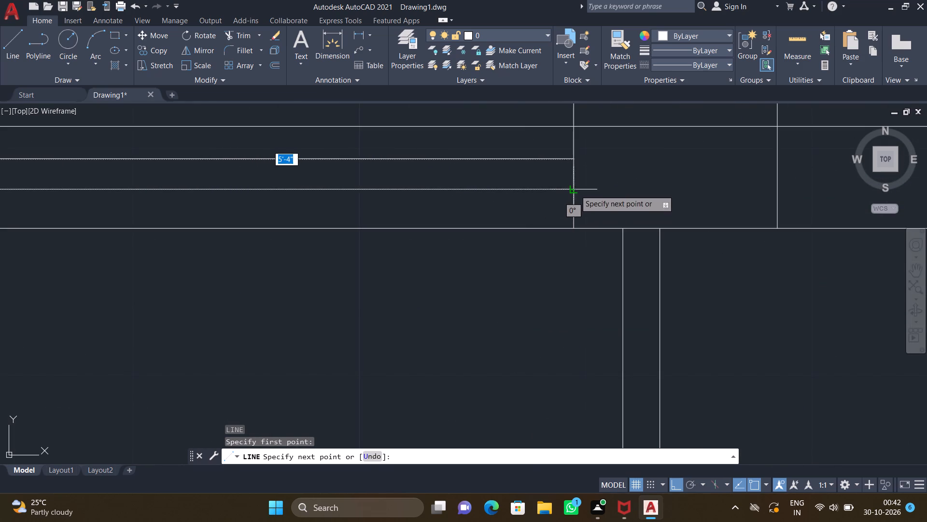
left_click(576, 190)
key("Return")
scroll(523, 207, "down", 3)
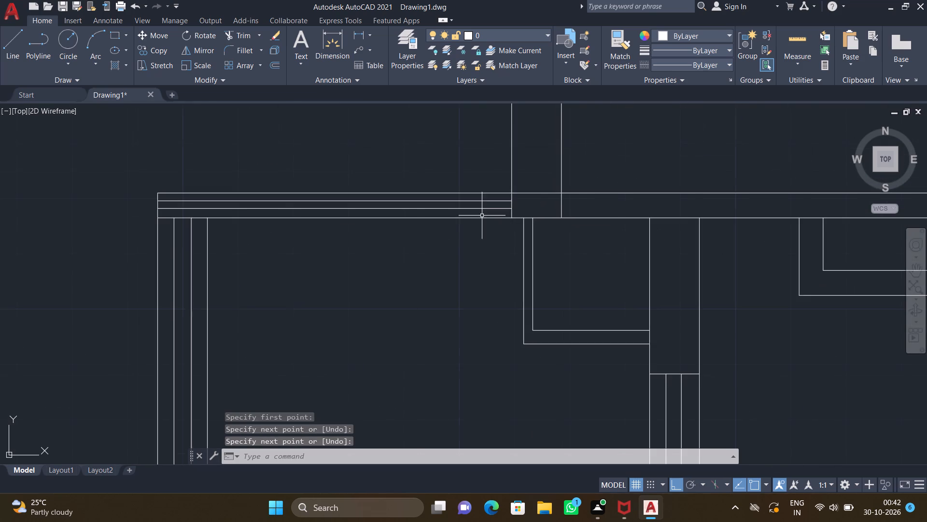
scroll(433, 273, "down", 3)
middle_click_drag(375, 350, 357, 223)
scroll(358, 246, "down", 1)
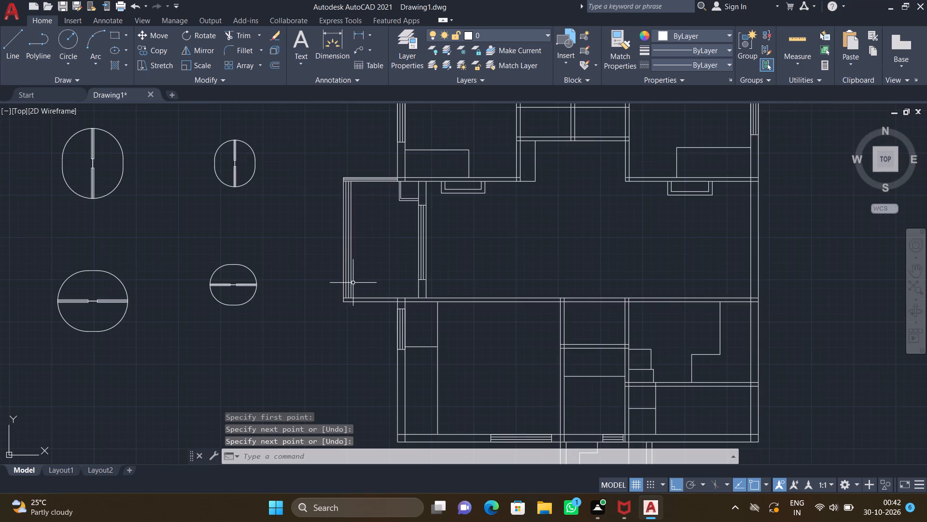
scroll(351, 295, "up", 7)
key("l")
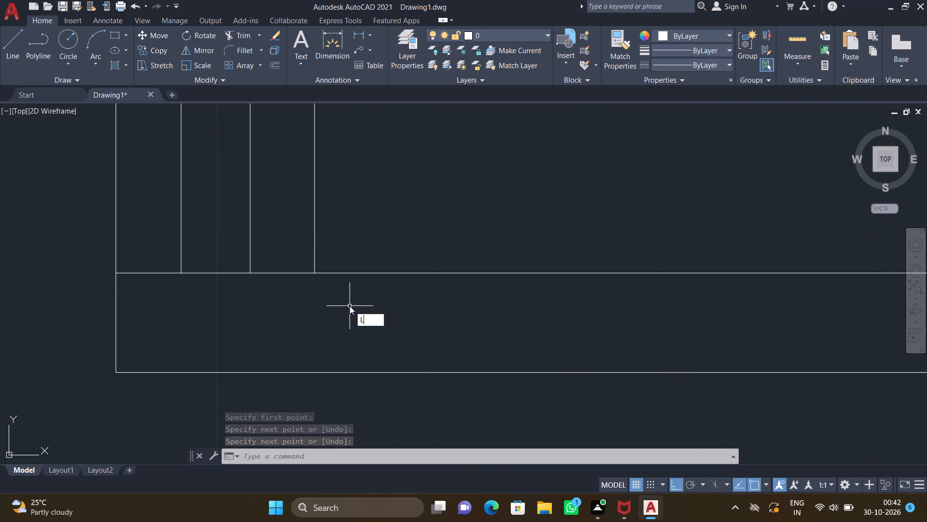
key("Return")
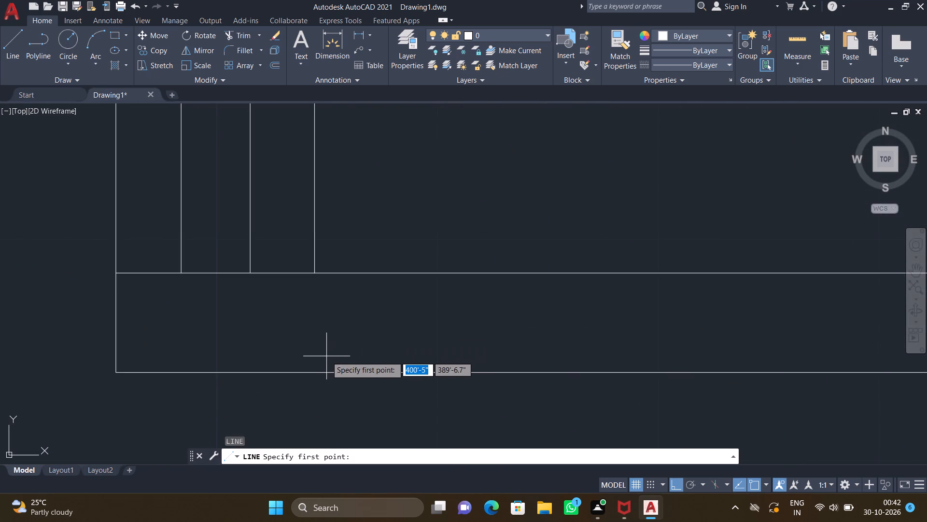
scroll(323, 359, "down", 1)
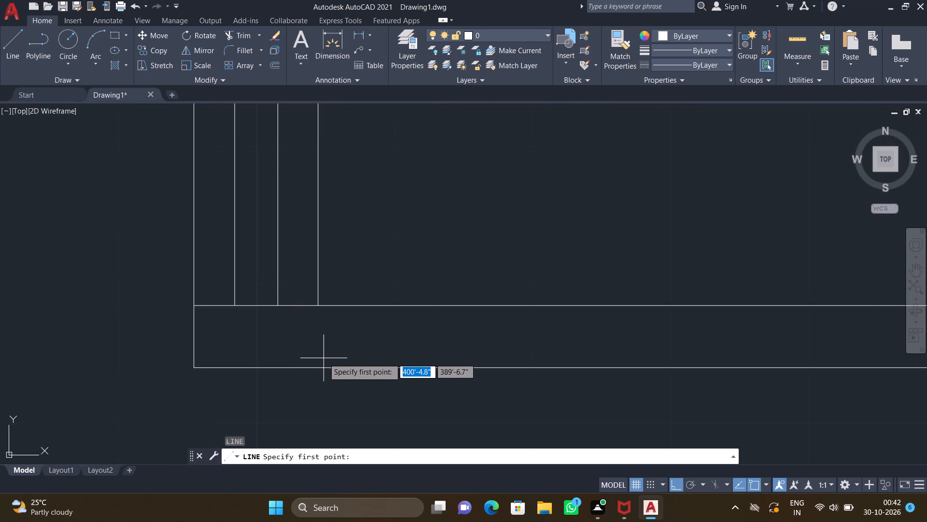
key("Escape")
Copy the northwest quarter of the large vertical door symbol, with Ortho off, into the northwest room's south wall against the room's east wall.
scroll(319, 361, "down", 5)
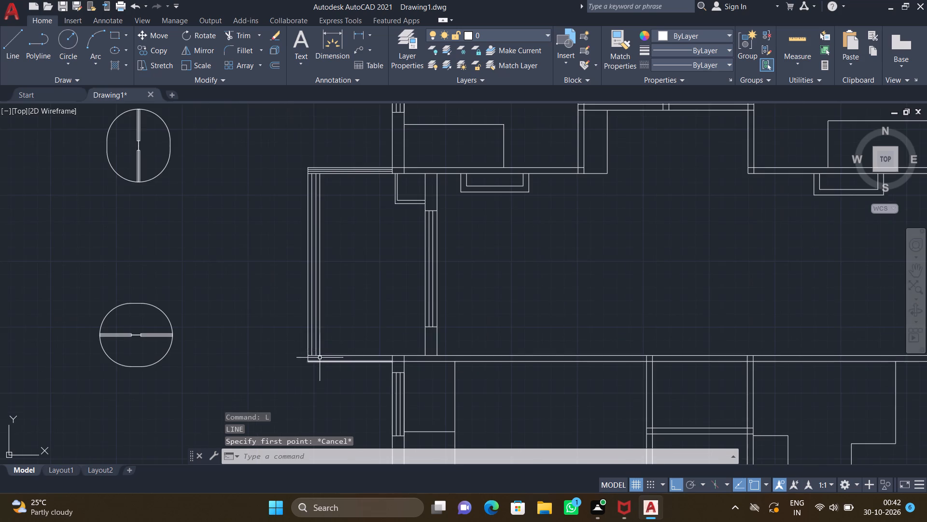
middle_click_drag(381, 288, 332, 299)
scroll(334, 297, "down", 3)
middle_click_drag(294, 312, 373, 227)
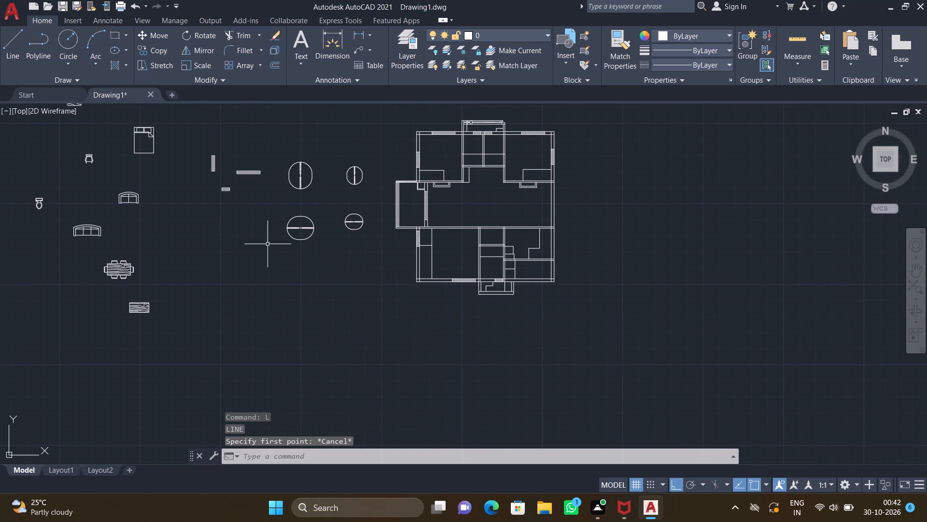
middle_click_drag(157, 247, 315, 304)
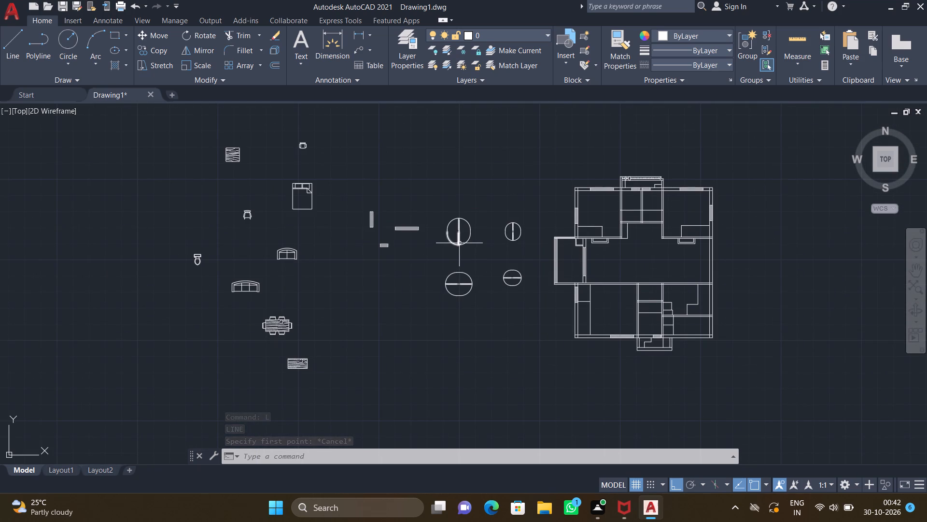
scroll(457, 222, "up", 3)
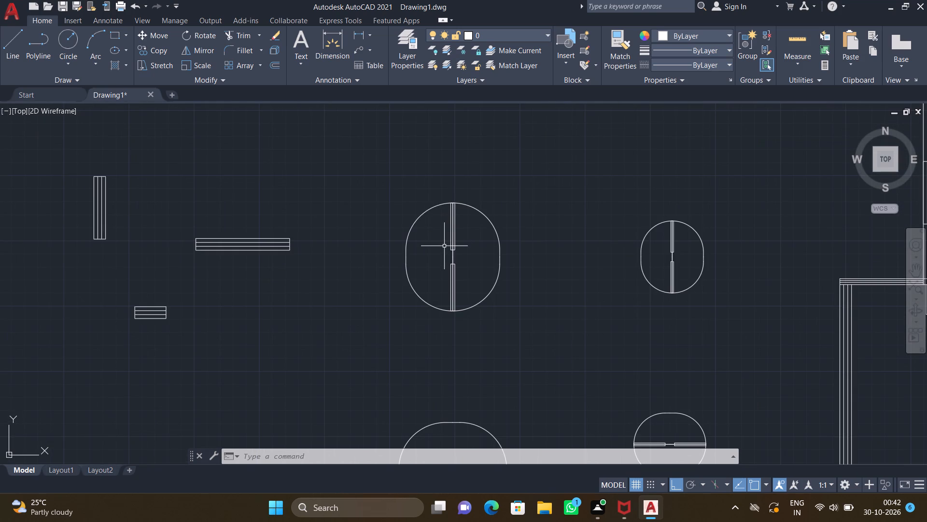
type("CO")
key("Return")
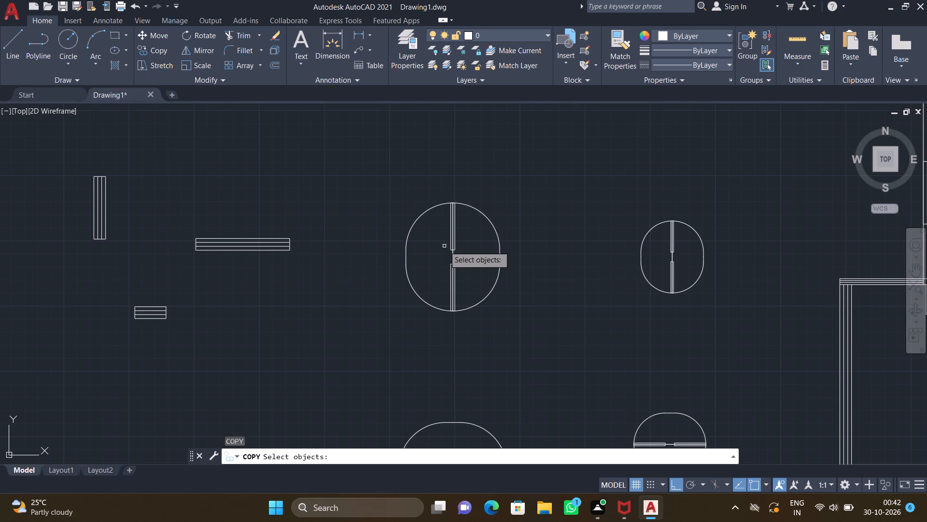
left_click(438, 206)
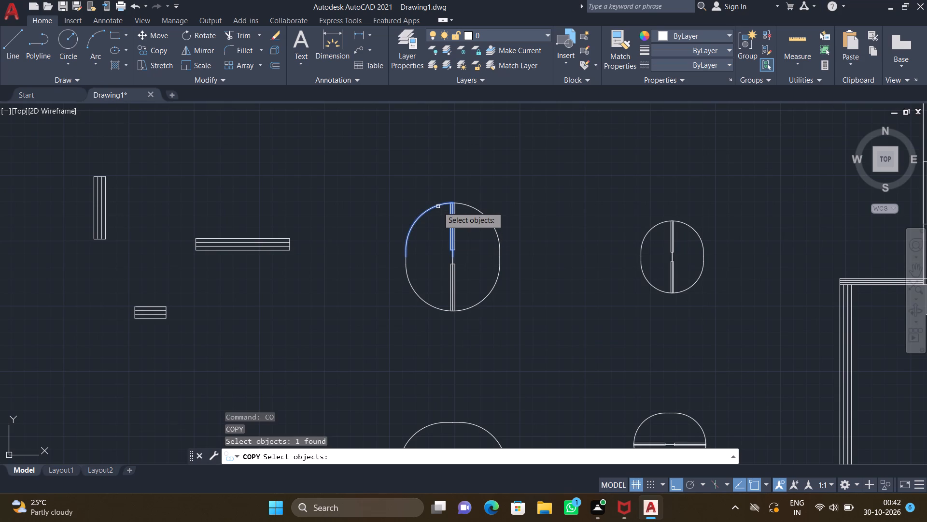
key("Return")
scroll(455, 270, "up", 3)
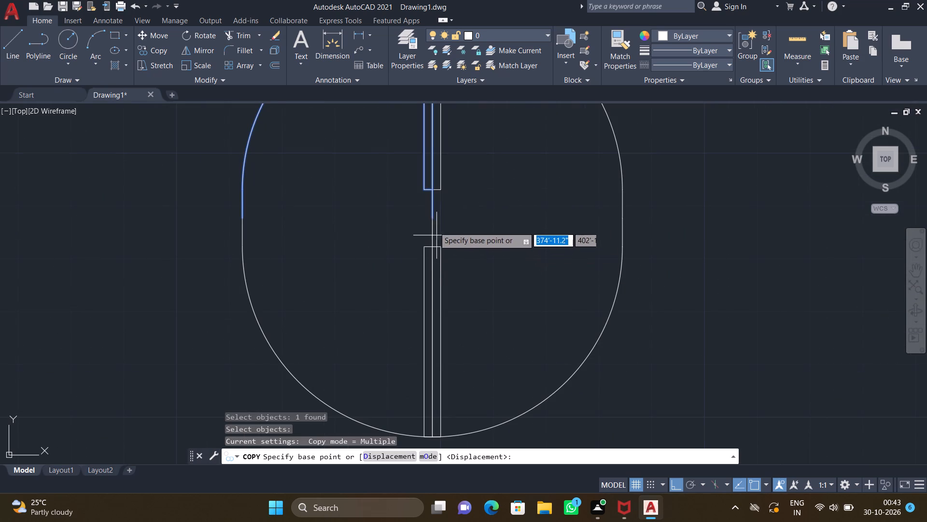
left_click(431, 216)
scroll(568, 290, "down", 3)
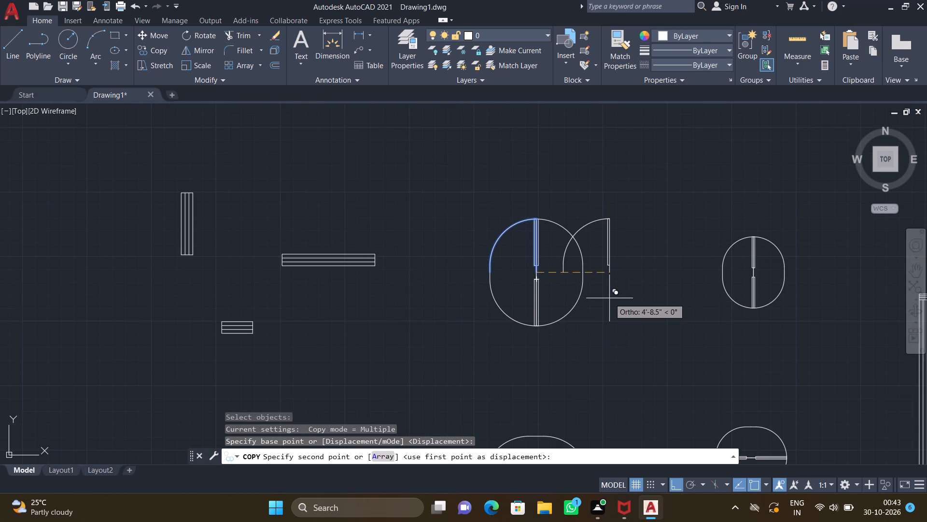
key("F8")
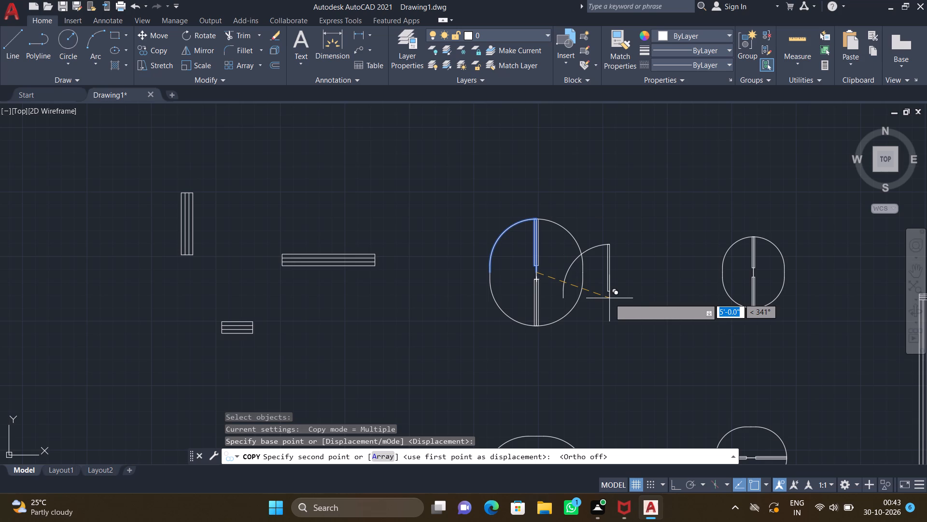
scroll(600, 297, "down", 4)
middle_click_drag(616, 331, 387, 304)
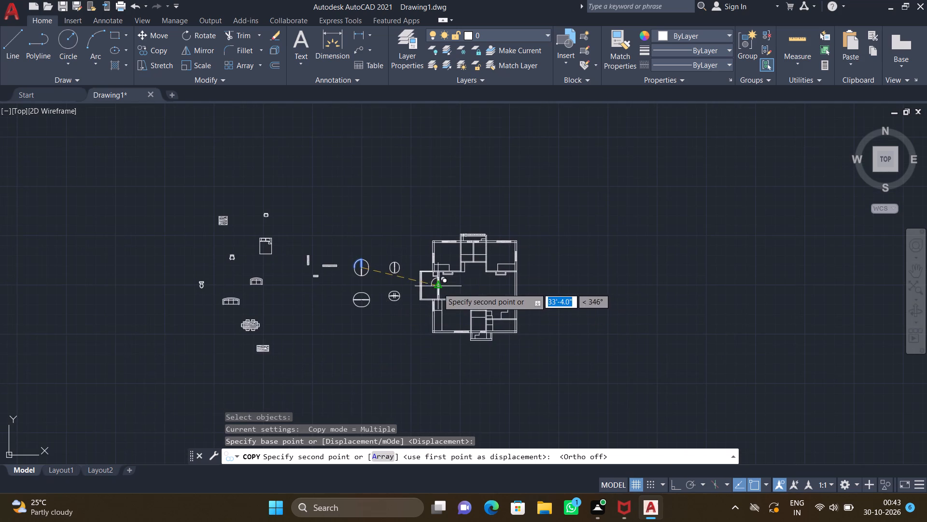
middle_click_drag(437, 288, 410, 246)
scroll(421, 229, "up", 3)
middle_click_drag(445, 239, 412, 198)
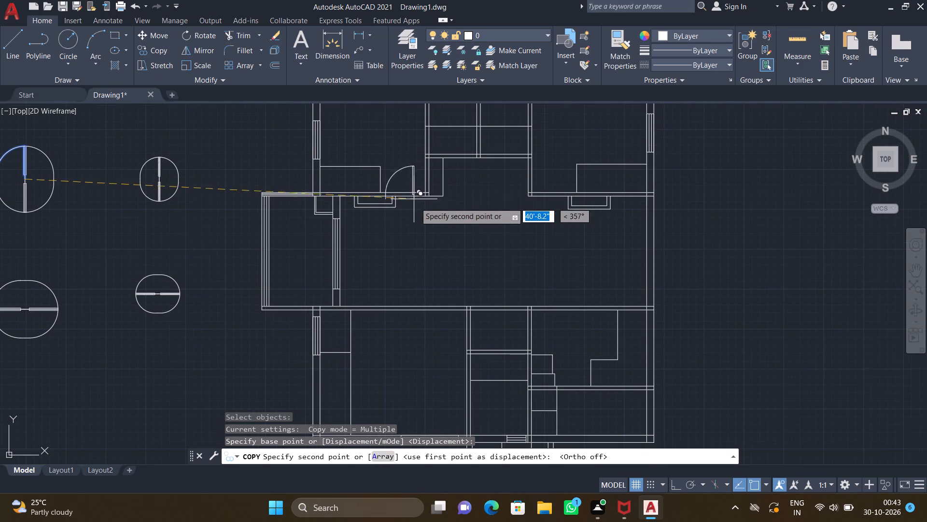
scroll(432, 174, "up", 3)
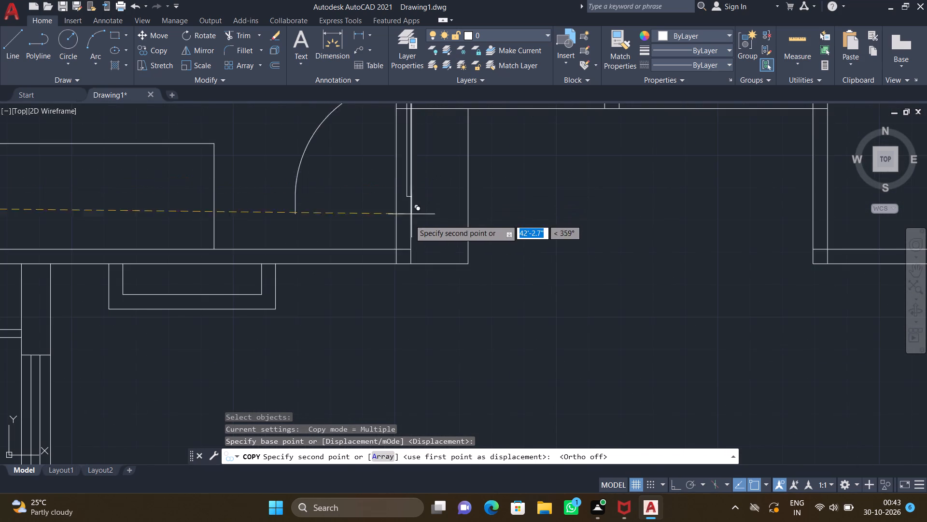
scroll(399, 252, "up", 2)
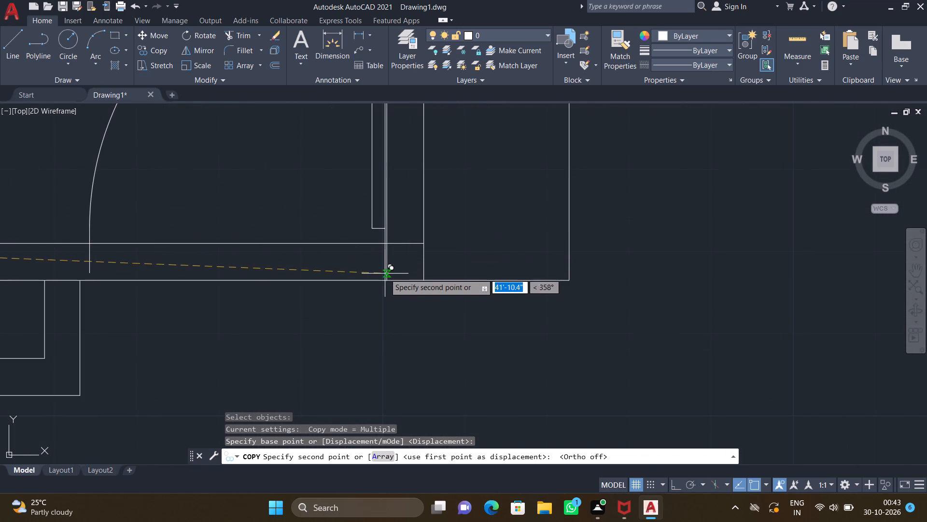
left_click(386, 279)
key("Return")
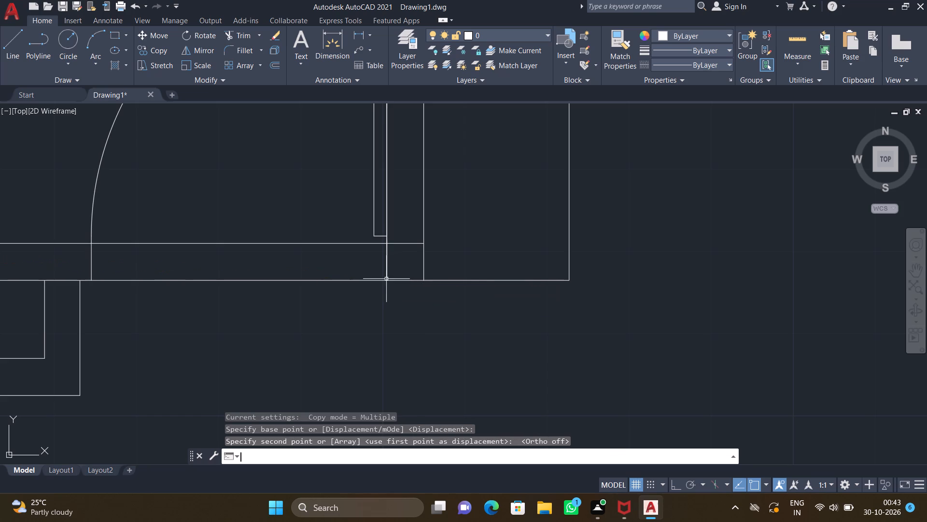
Examine how the copied door's leaf and swing arc meet the northwest room's east wall.
scroll(306, 297, "down", 3)
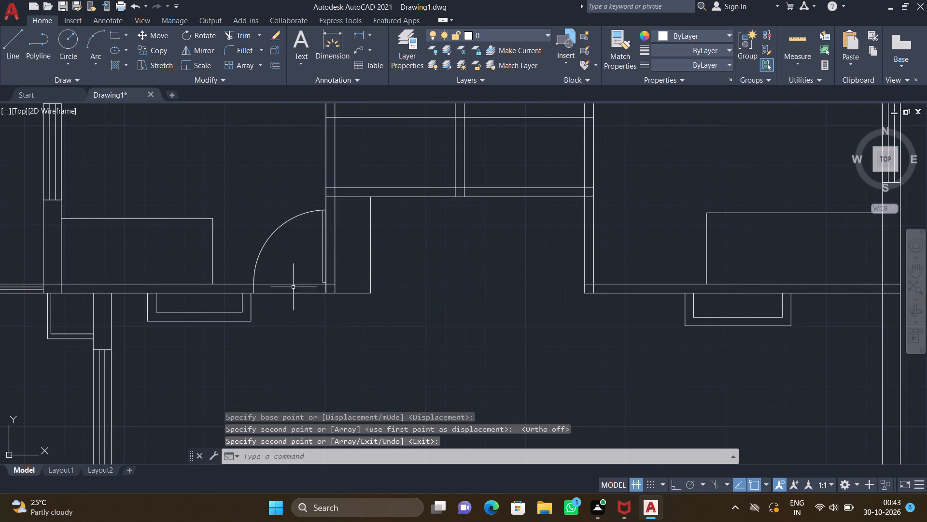
scroll(327, 221, "up", 8)
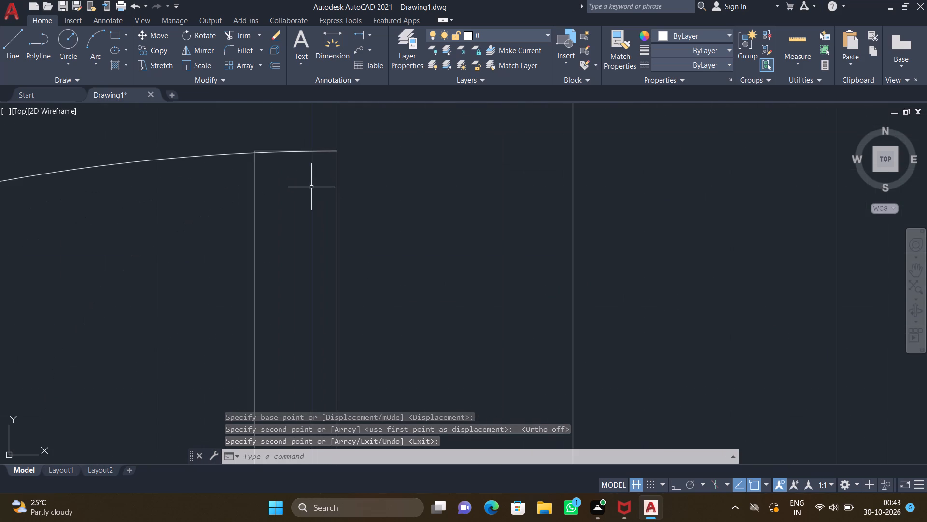
scroll(276, 148, "up", 4)
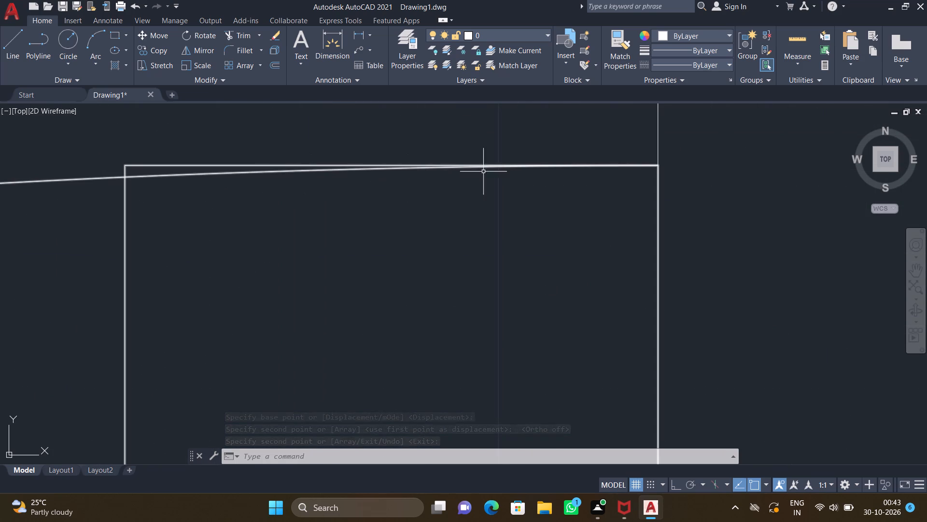
middle_click_drag(599, 199, 480, 226)
scroll(533, 196, "up", 4)
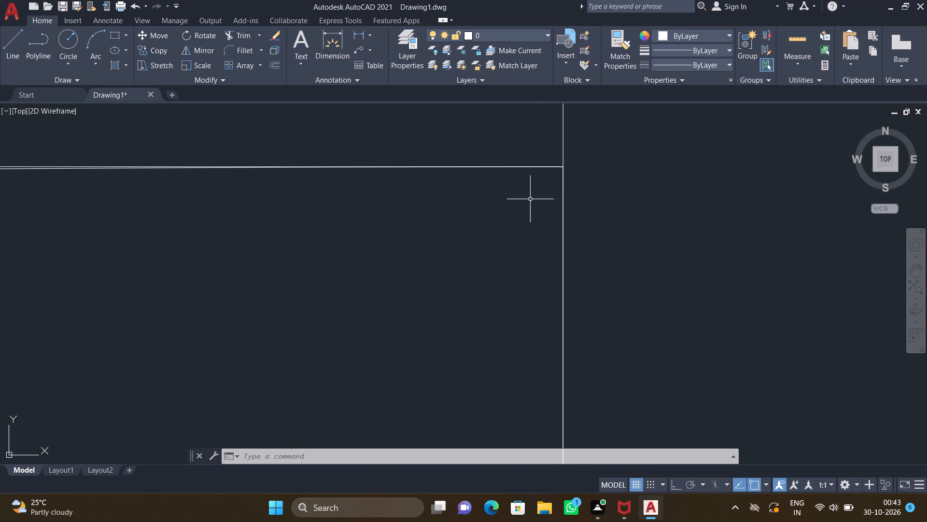
scroll(506, 204, "down", 5)
middle_click_drag(248, 256, 362, 221)
scroll(362, 220, "down", 5)
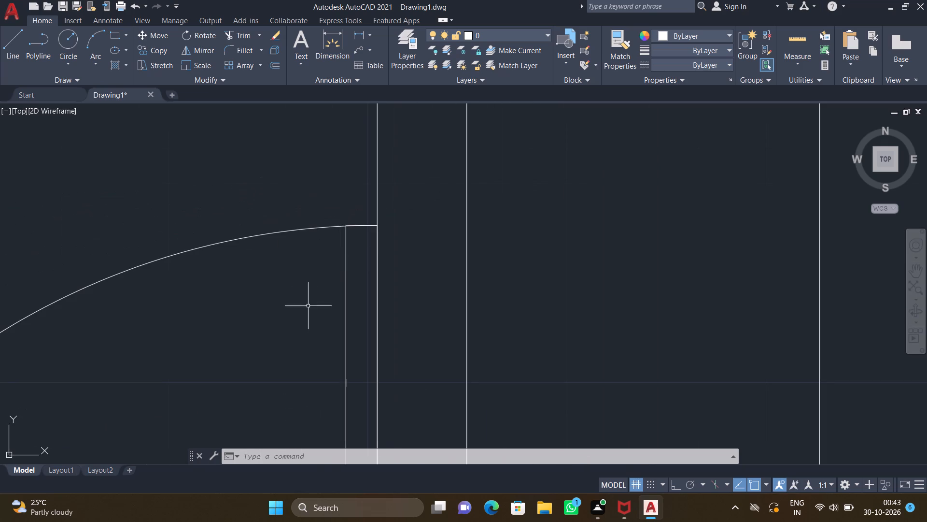
middle_click_drag(325, 275, 344, 228)
scroll(359, 190, "up", 4)
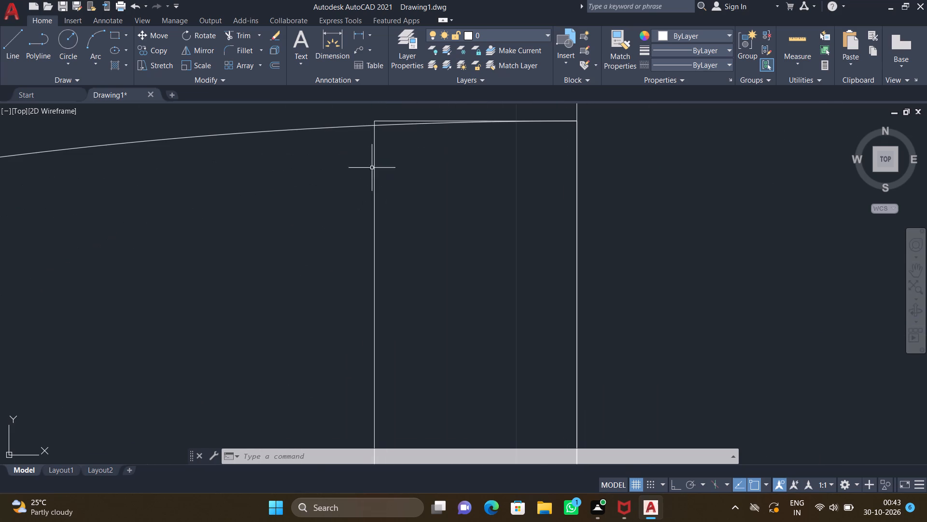
left_click(374, 145)
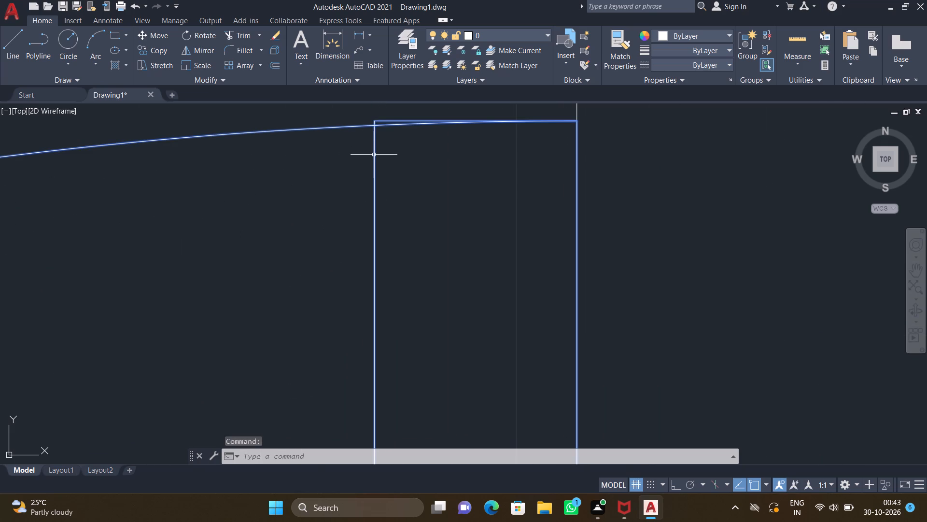
key("Escape")
scroll(370, 154, "down", 6)
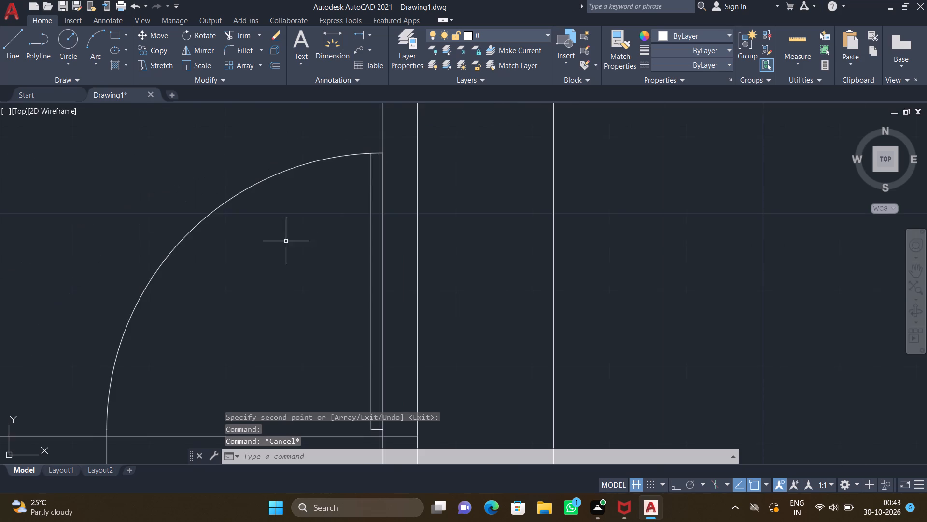
Copy the northeast quarter of the large horizontal door symbol into the northeast room's west wall, against its south wall's inner face.
middle_click_drag(267, 293, 352, 201)
scroll(347, 236, "down", 2)
middle_click_drag(253, 261, 367, 265)
scroll(339, 273, "down", 4)
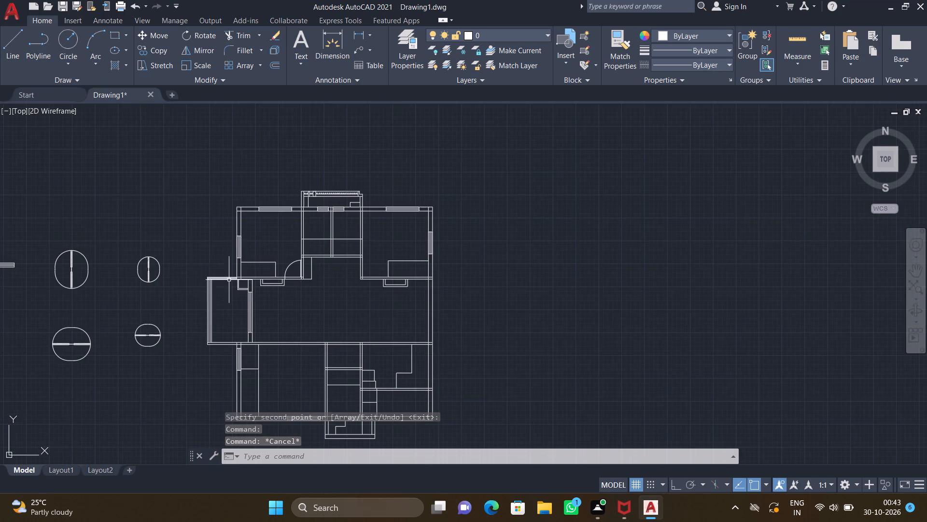
middle_click_drag(177, 292, 341, 293)
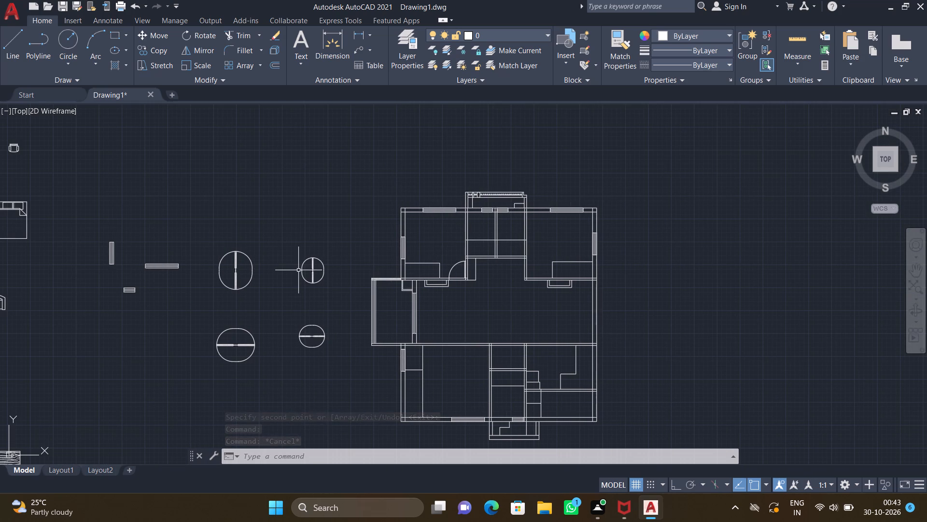
middle_click_drag(289, 273, 383, 308)
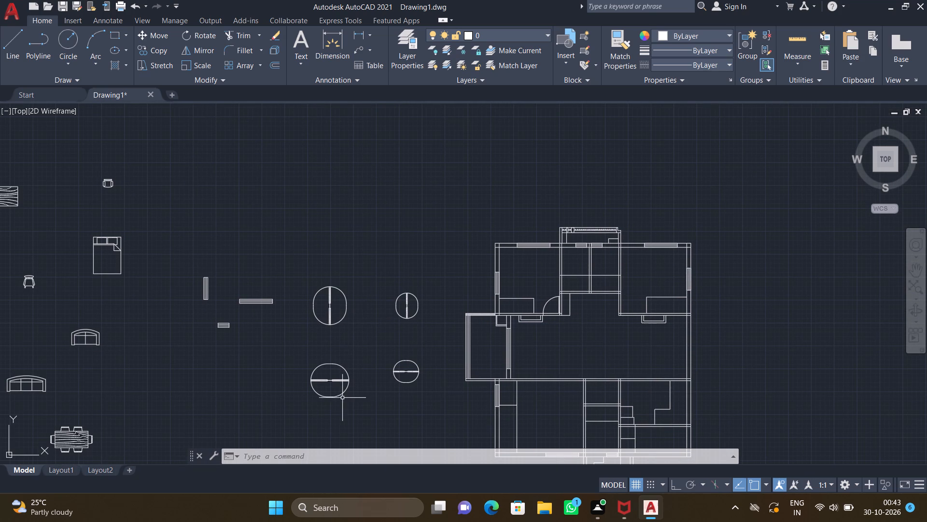
scroll(333, 376, "up", 3)
type("CO")
key("Return")
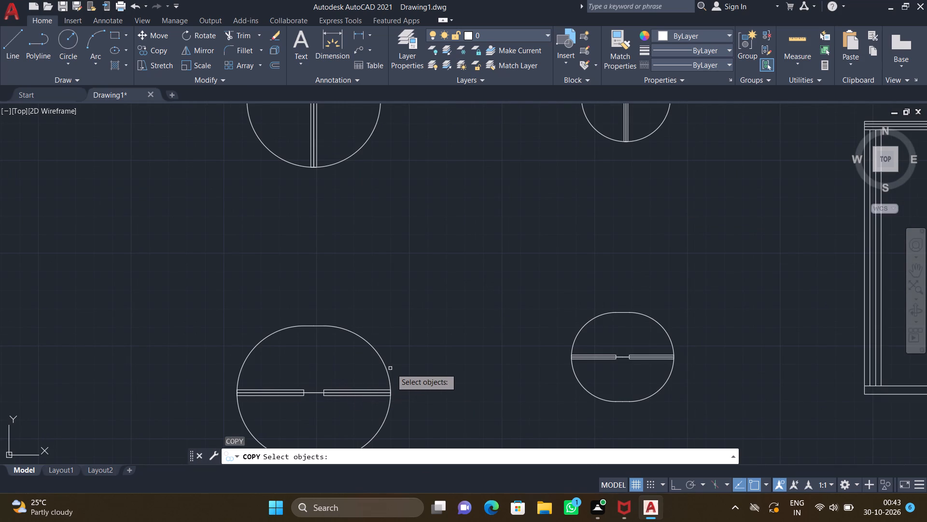
left_click(386, 366)
key("Return")
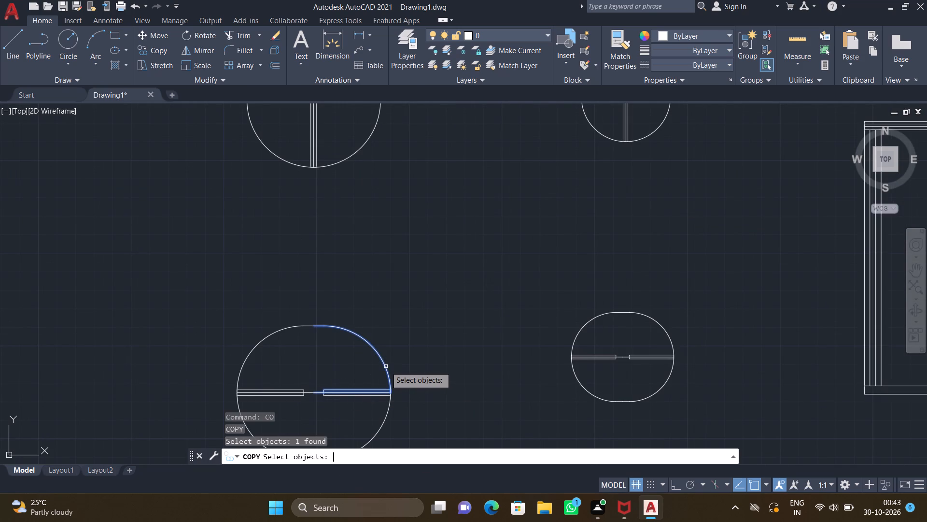
scroll(329, 409, "up", 3)
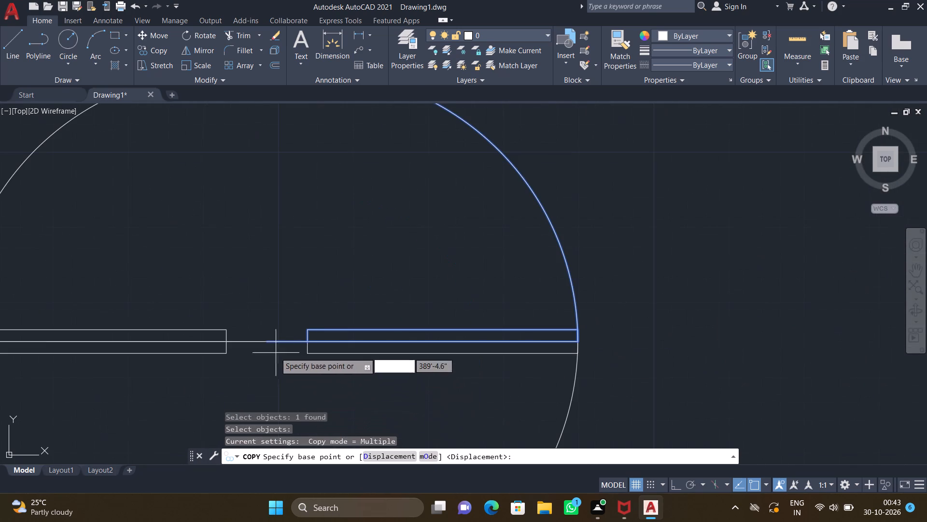
left_click(268, 343)
scroll(383, 337, "down", 3)
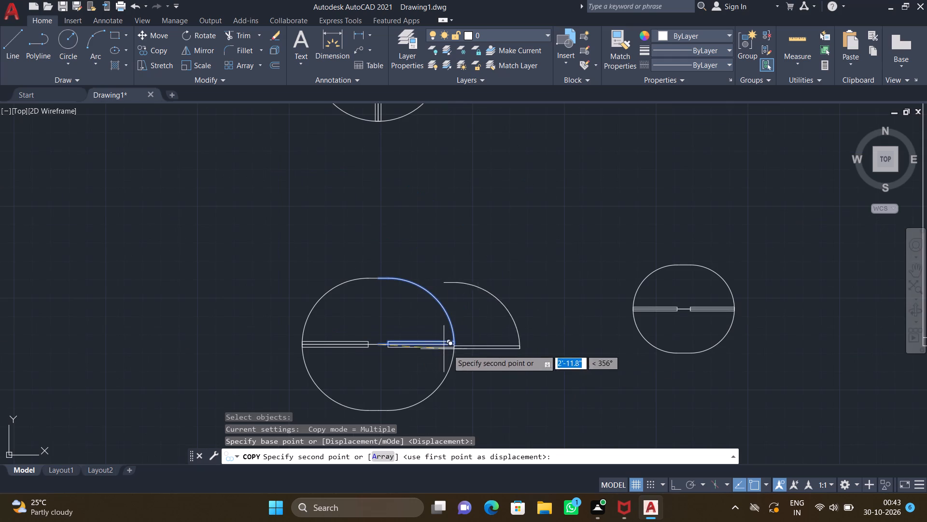
scroll(555, 369, "down", 3)
middle_click_drag(623, 378, 340, 330)
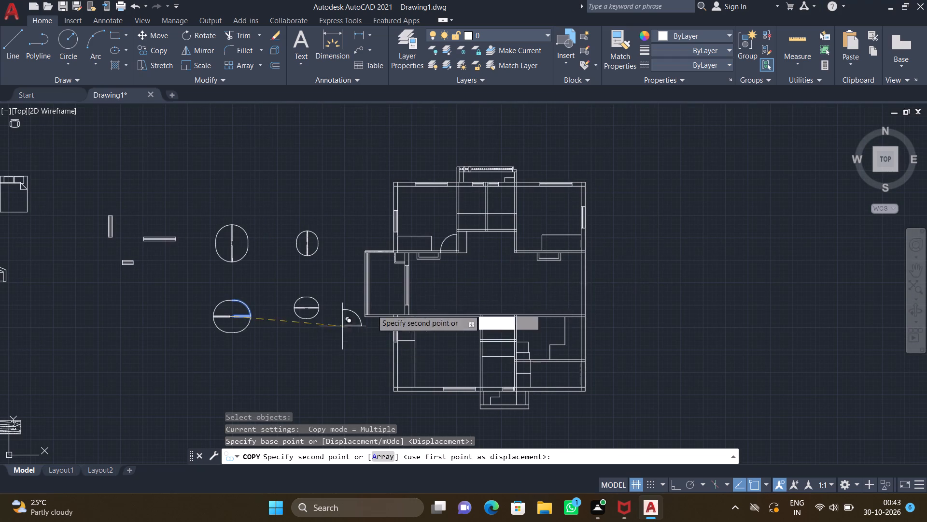
middle_click_drag(510, 270, 419, 314)
scroll(421, 291, "up", 1)
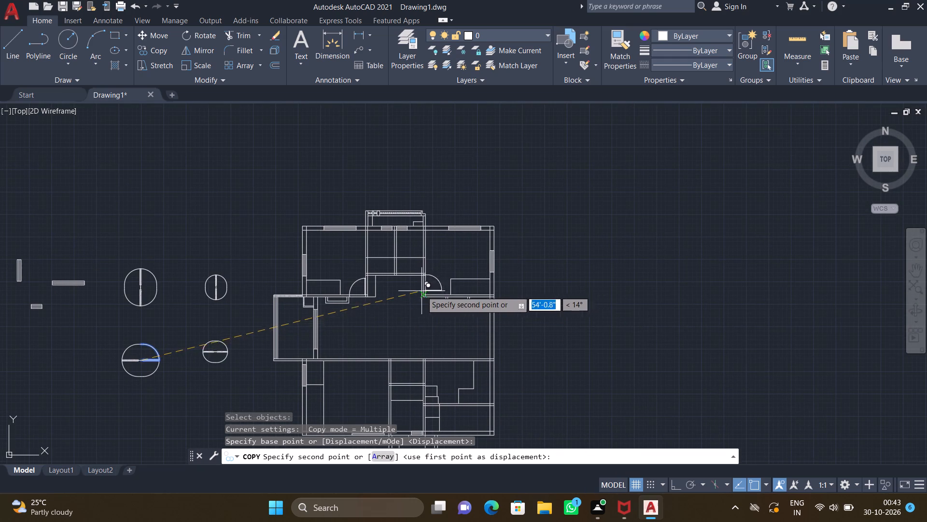
scroll(421, 291, "up", 5)
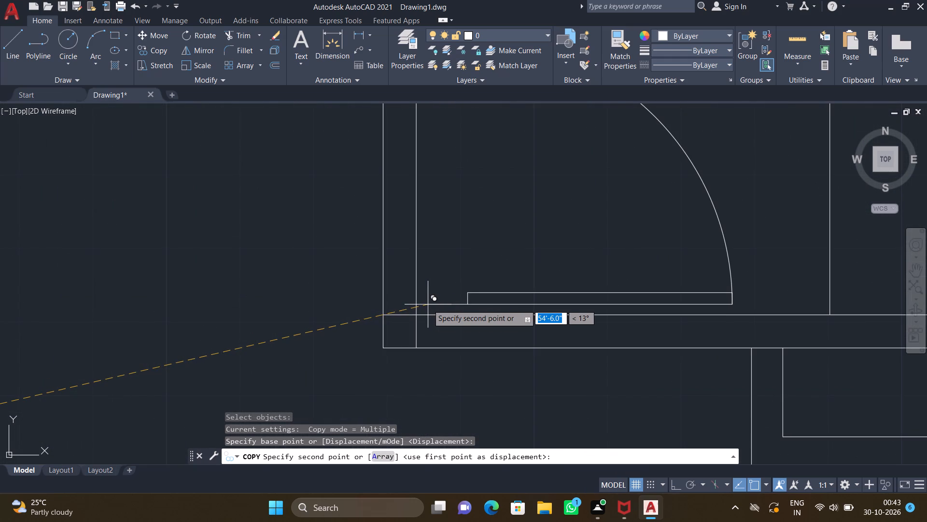
scroll(390, 319, "up", 2)
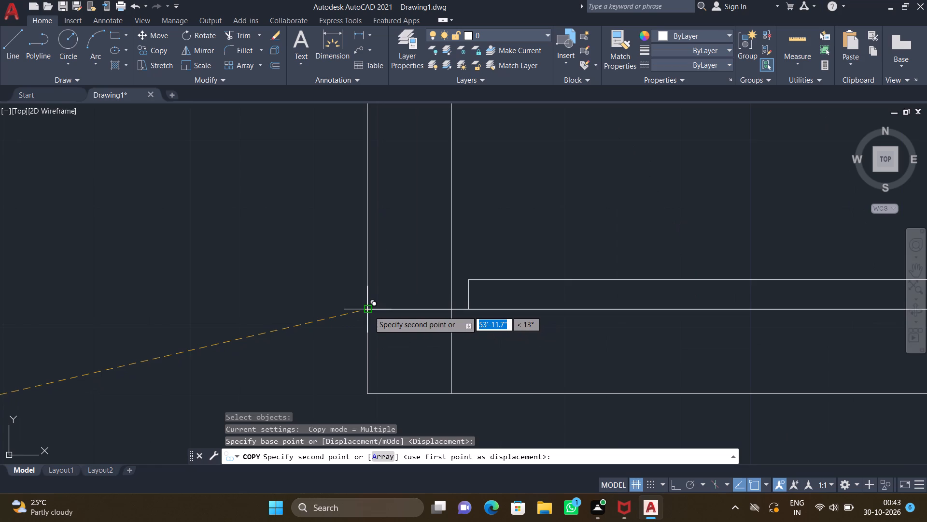
left_click(369, 309)
key("Return")
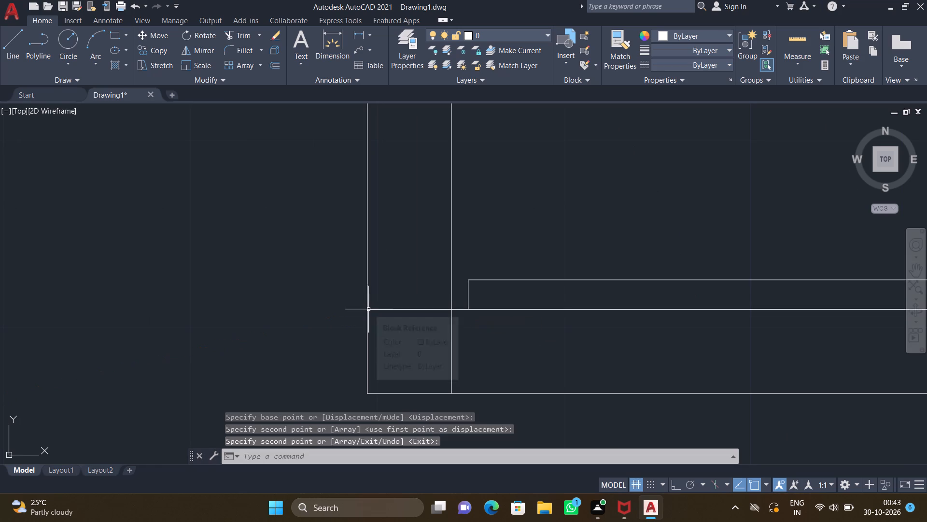
Examine how the copied door's leaf and swing arc meet the northeast room's south wall.
scroll(366, 313, "down", 4)
scroll(497, 313, "up", 5)
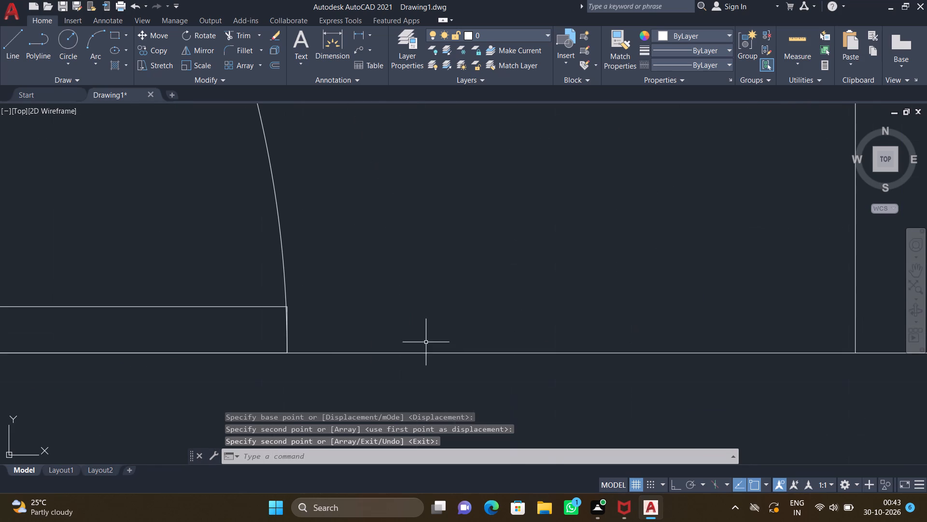
scroll(259, 332, "up", 2)
scroll(254, 333, "down", 4)
scroll(183, 333, "down", 1)
middle_click_drag(194, 327, 222, 306)
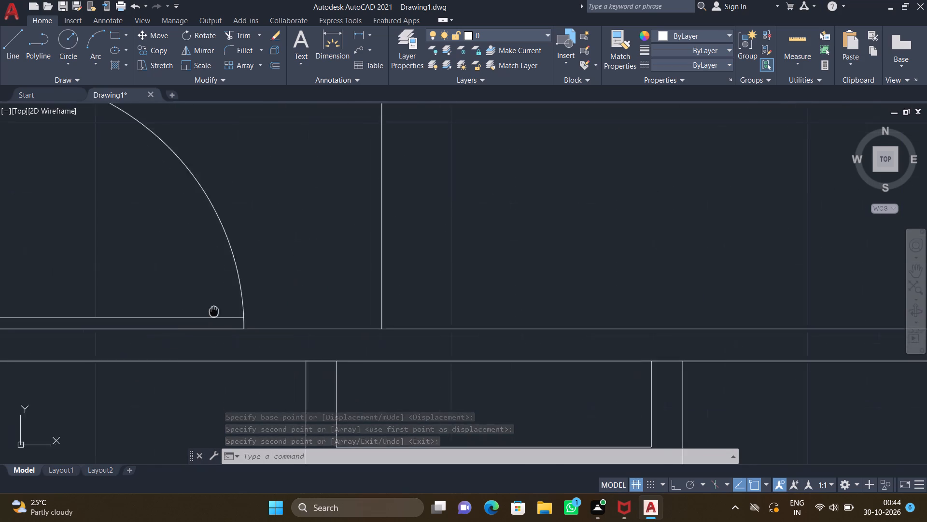
middle_click_drag(222, 306, 360, 260)
scroll(363, 262, "down", 3)
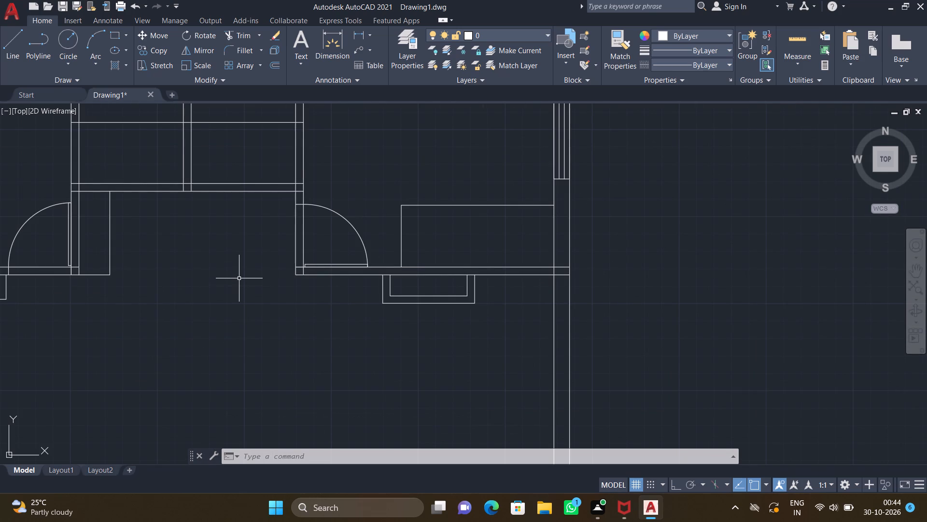
Copy the northeast quarter of the small horizontal door symbol into the west middle room's west wall, at the horizontal dividing line.
scroll(230, 275, "down", 4)
middle_click_drag(123, 295, 359, 311)
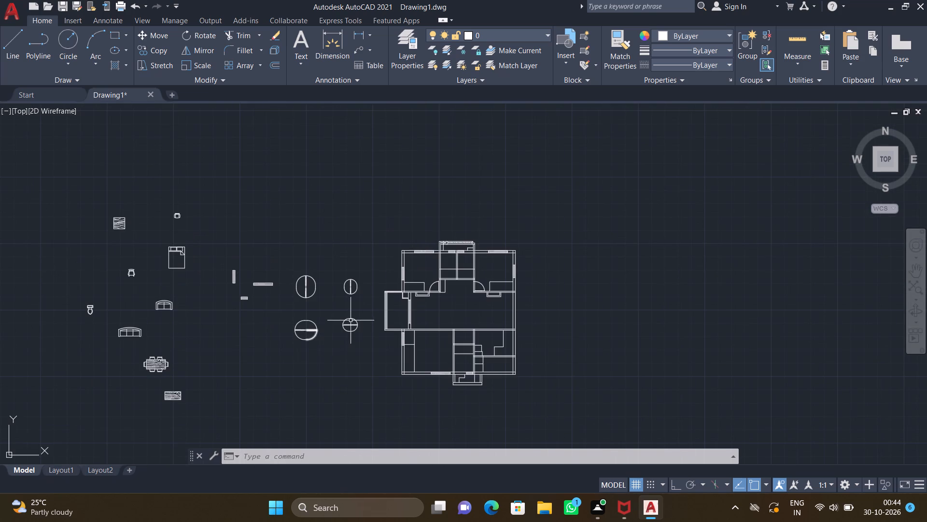
scroll(349, 320, "up", 4)
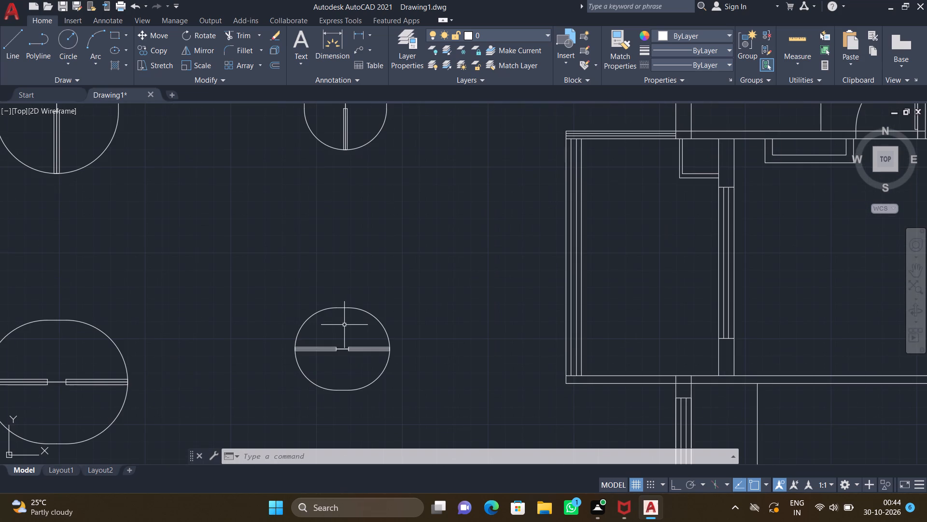
type("CO")
key("Return")
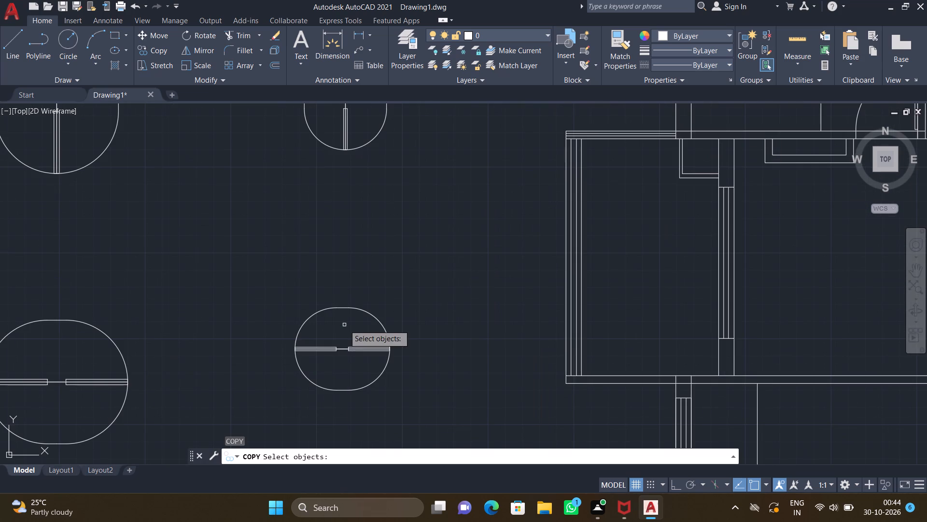
left_click(387, 333)
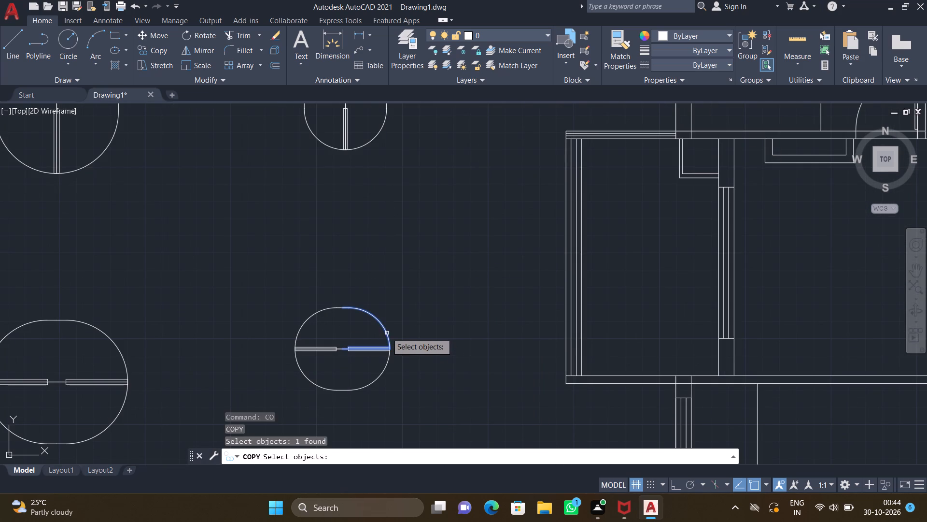
key("Return")
scroll(324, 351, "up", 3)
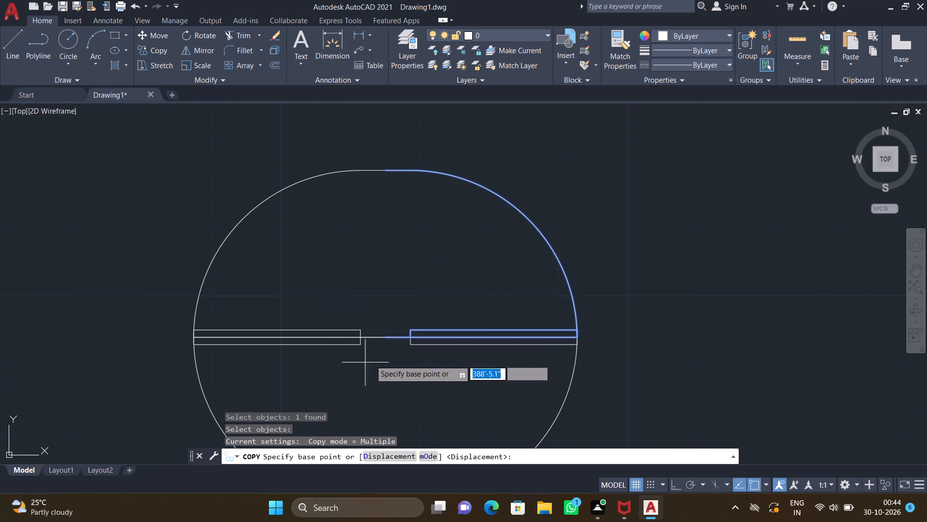
left_click(389, 337)
scroll(470, 312, "down", 4)
middle_click_drag(525, 310, 268, 309)
middle_click_drag(494, 253, 317, 305)
middle_click_drag(407, 232, 399, 243)
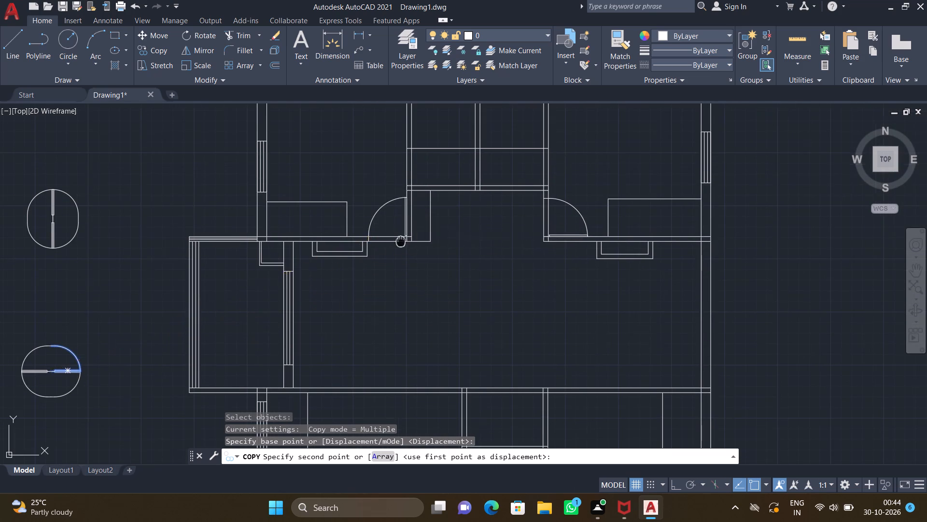
middle_click_drag(399, 243, 356, 336)
scroll(357, 251, "up", 4)
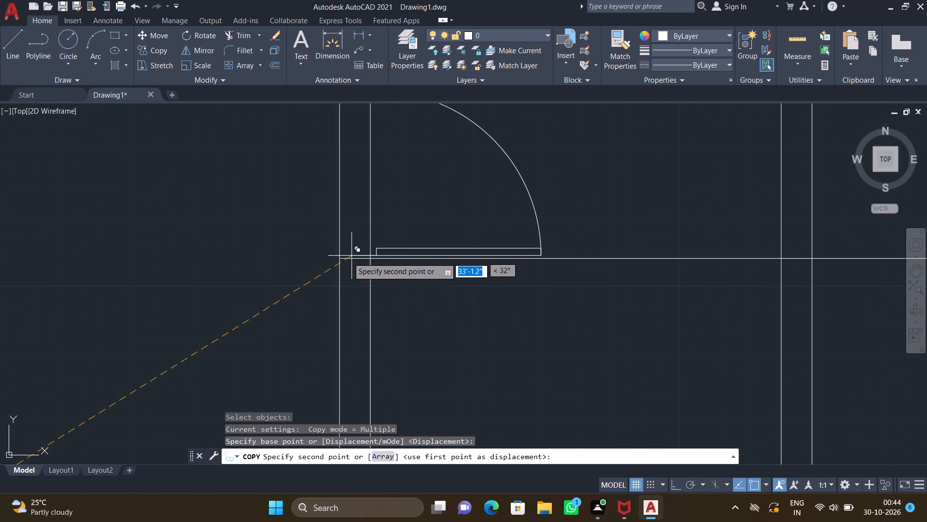
scroll(345, 258, "up", 2)
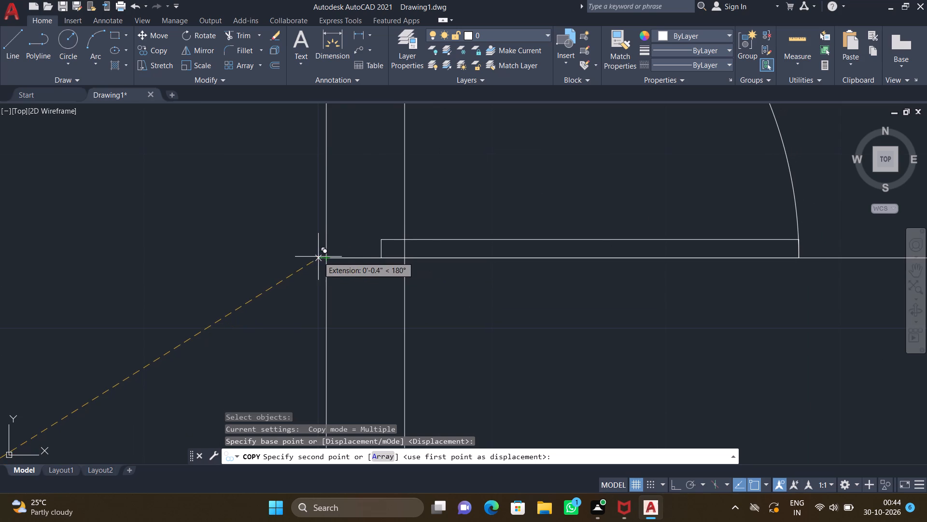
left_click(324, 259)
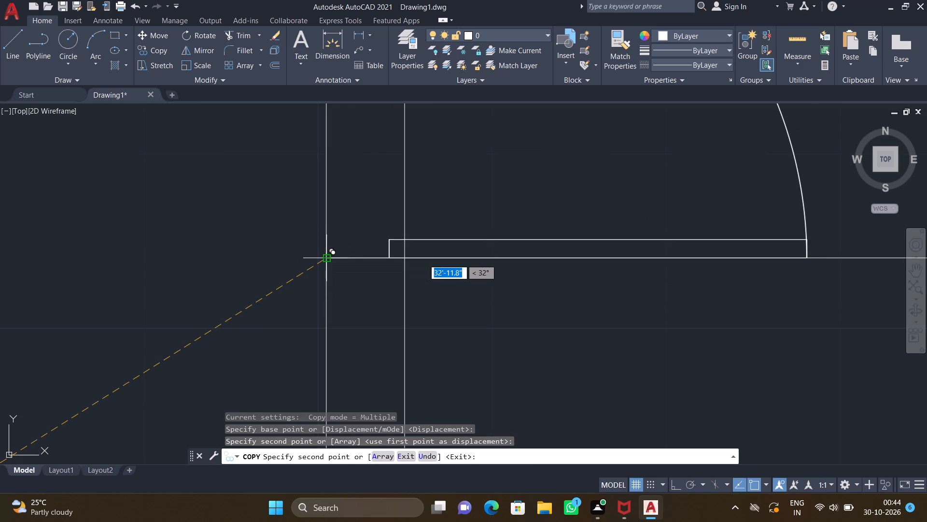
key("Return")
Copy the northwest quarter of the small horizontal door symbol into the east middle room's east wall, at the horizontal dividing line.
scroll(323, 257, "down", 6)
middle_click_drag(220, 278, 354, 232)
scroll(355, 235, "down", 4)
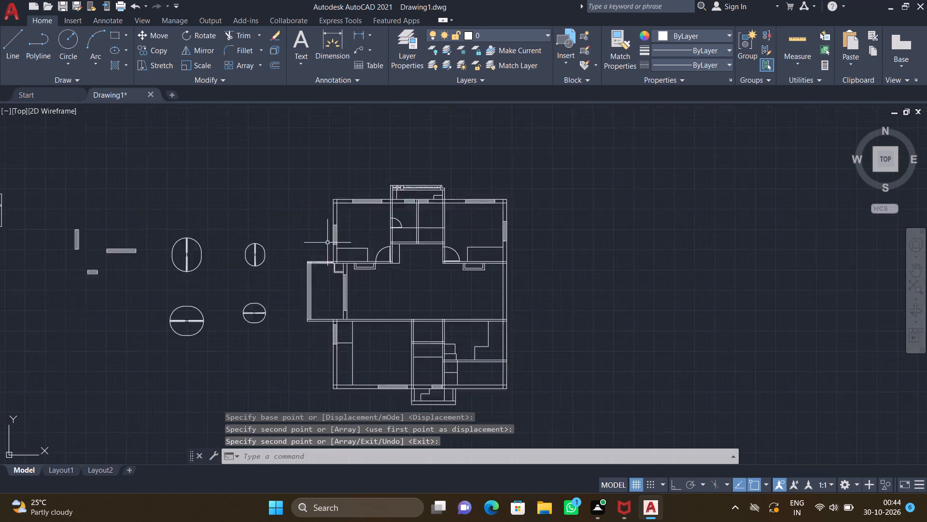
middle_click_drag(211, 289, 322, 306)
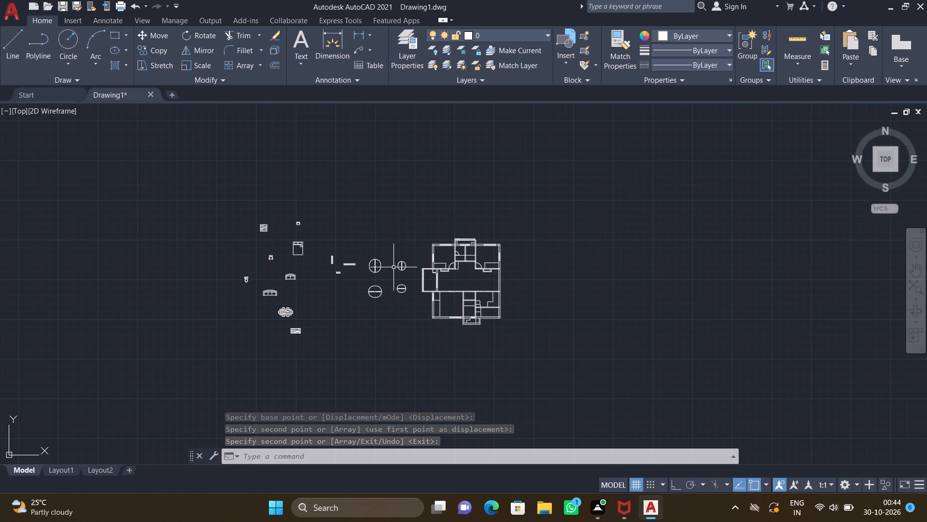
scroll(372, 292, "up", 3)
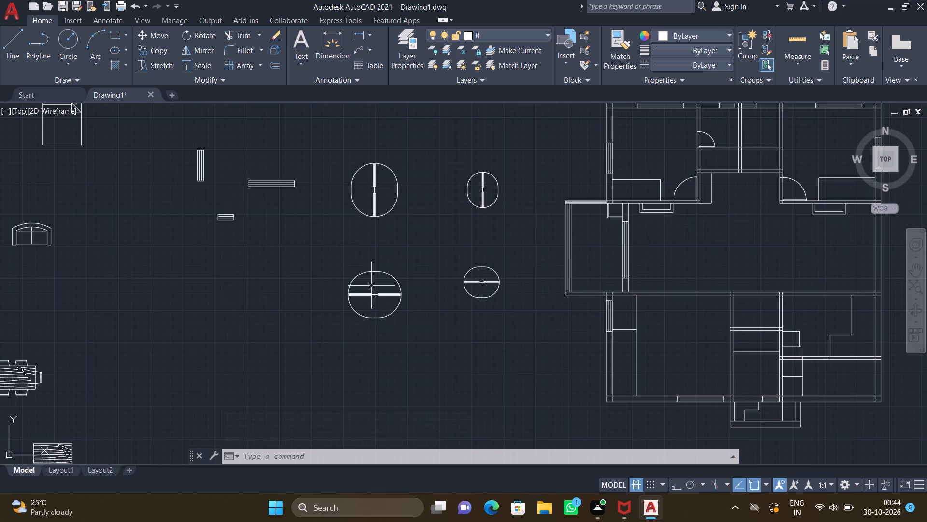
type("CO")
key("Return")
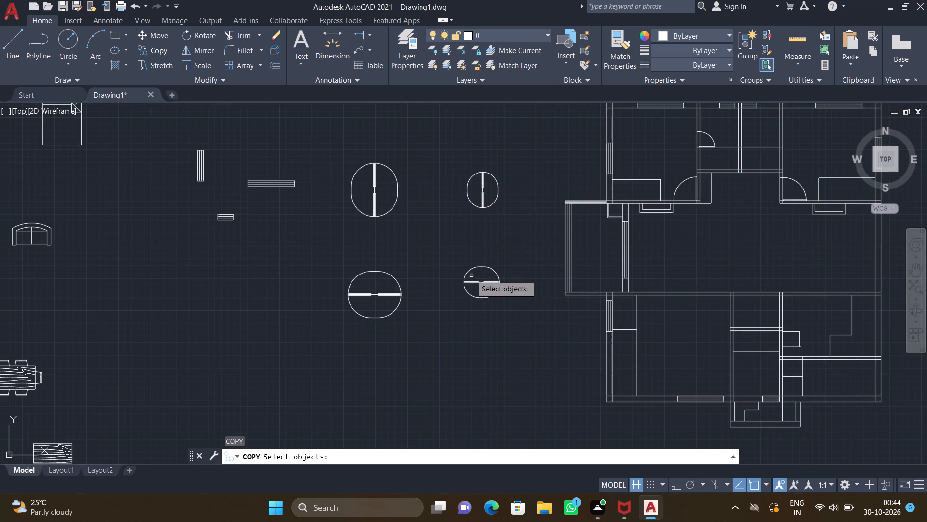
left_click(476, 266)
key("Return")
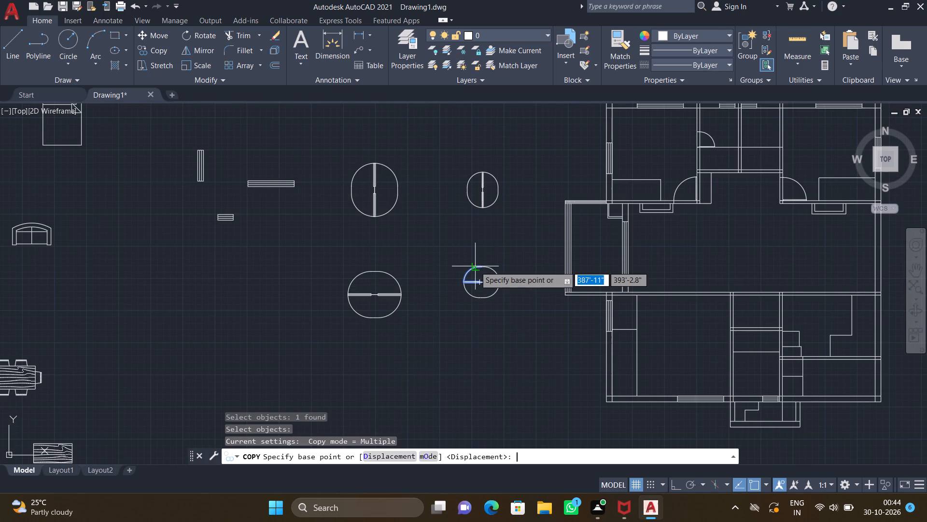
scroll(486, 257, "up", 1)
scroll(488, 256, "down", 1)
scroll(490, 302, "up", 4)
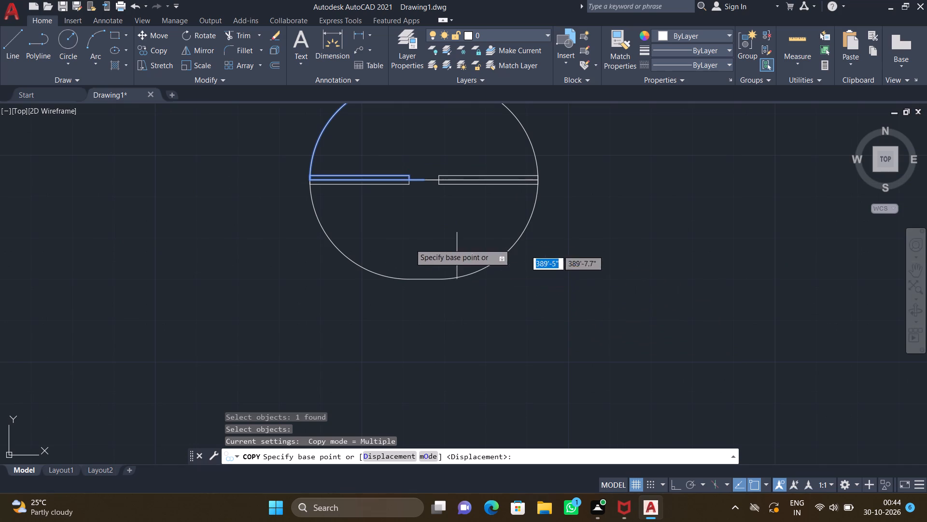
left_click(425, 177)
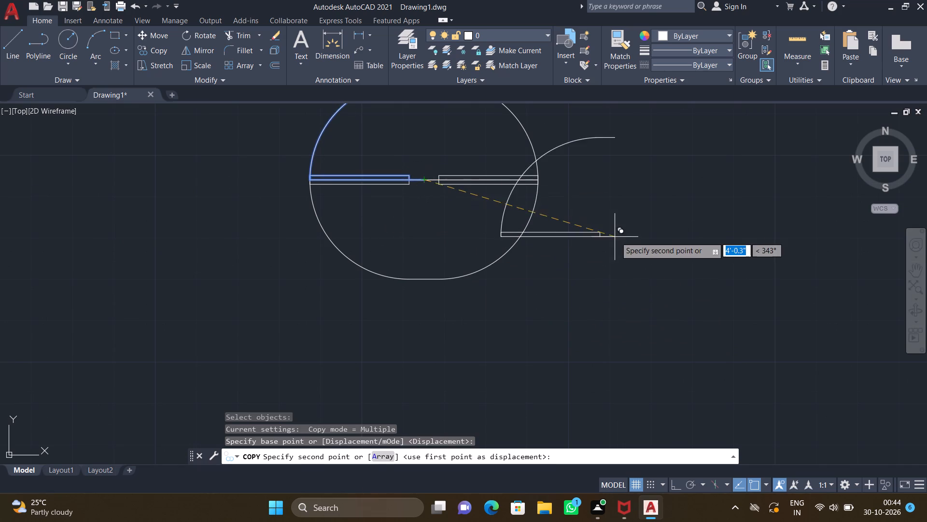
scroll(617, 236, "down", 3)
middle_click_drag(620, 274, 385, 419)
scroll(385, 419, "down", 3)
middle_click_drag(522, 346, 402, 351)
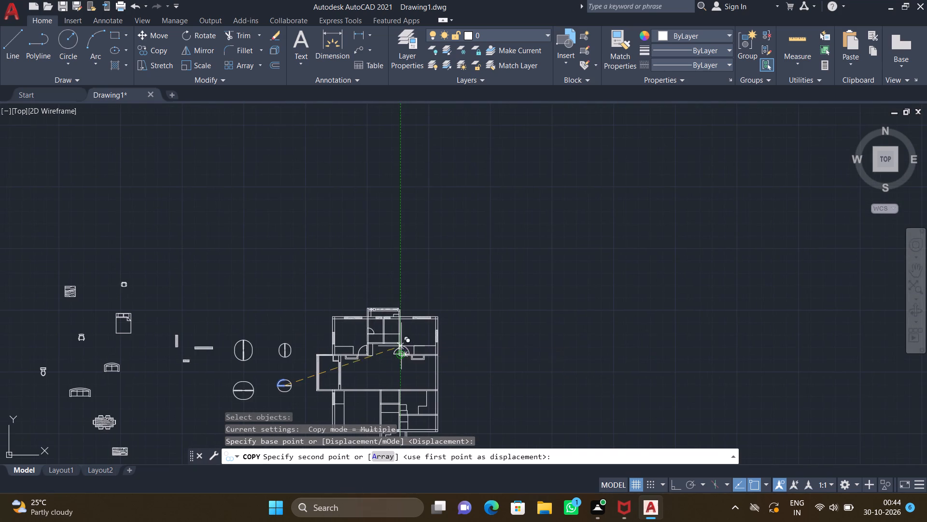
scroll(402, 338, "up", 4)
middle_click_drag(363, 326, 382, 285)
scroll(404, 282, "up", 4)
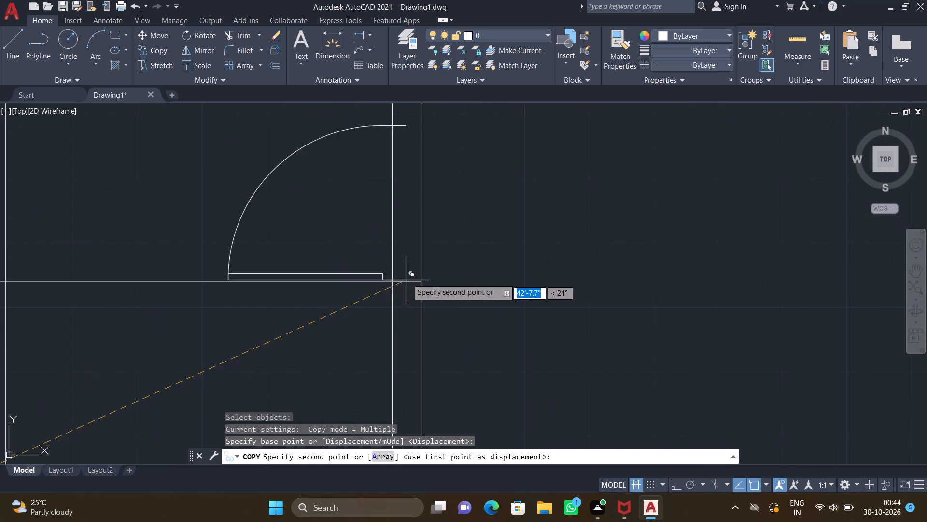
left_click(418, 281)
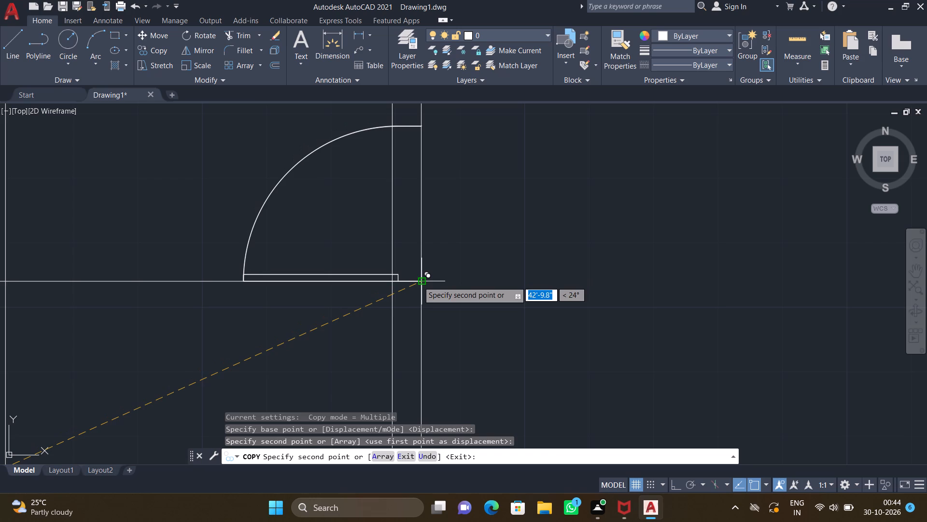
key("Return")
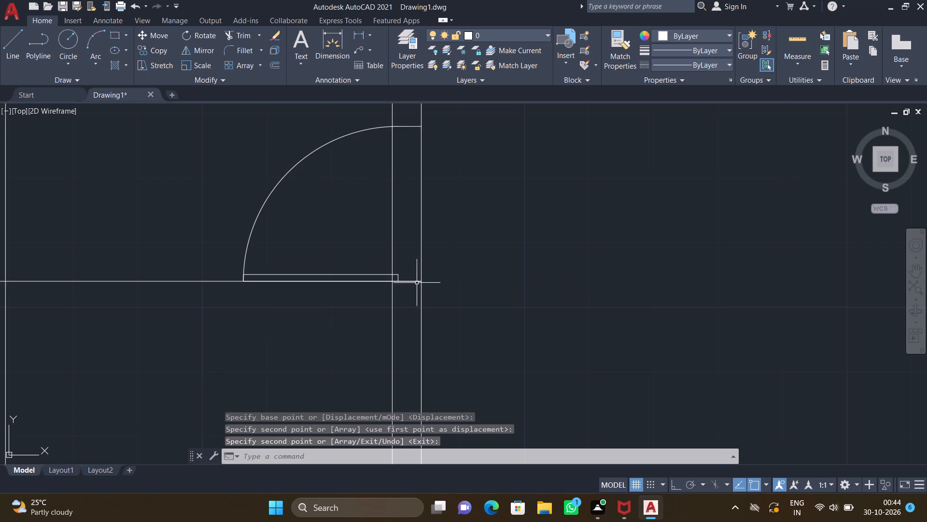
Copy the southwest quarter of the large horizontal door symbol into the central hall's east wall, just south of the northeast room.
scroll(406, 287, "down", 4)
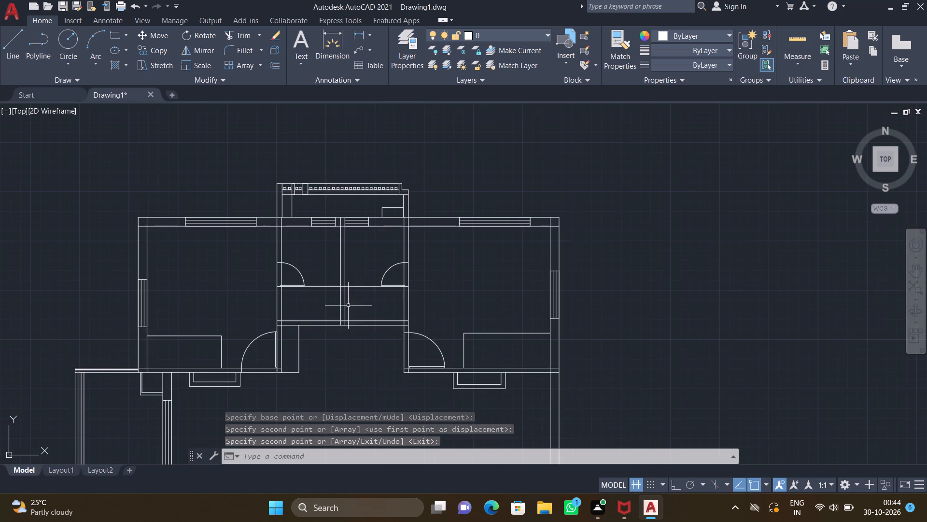
middle_click_drag(348, 305, 397, 254)
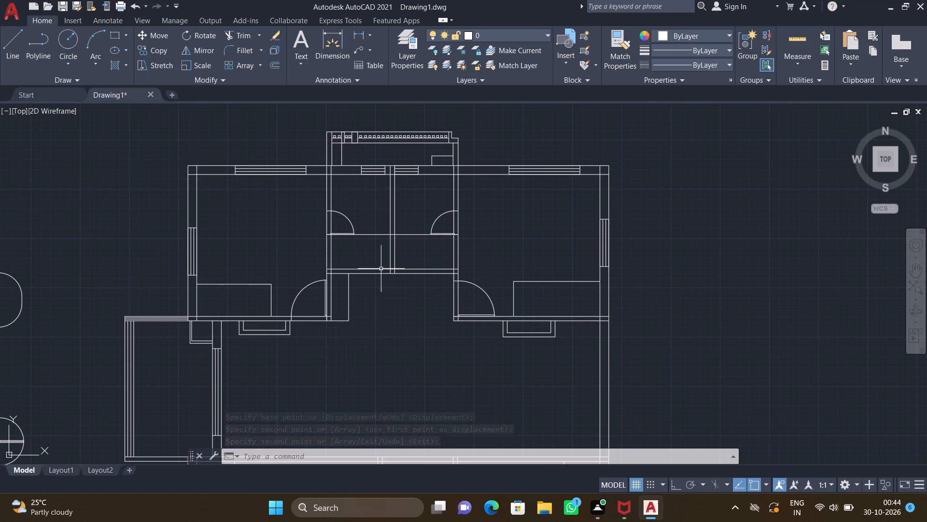
scroll(353, 285, "down", 3)
middle_click_drag(237, 333, 367, 331)
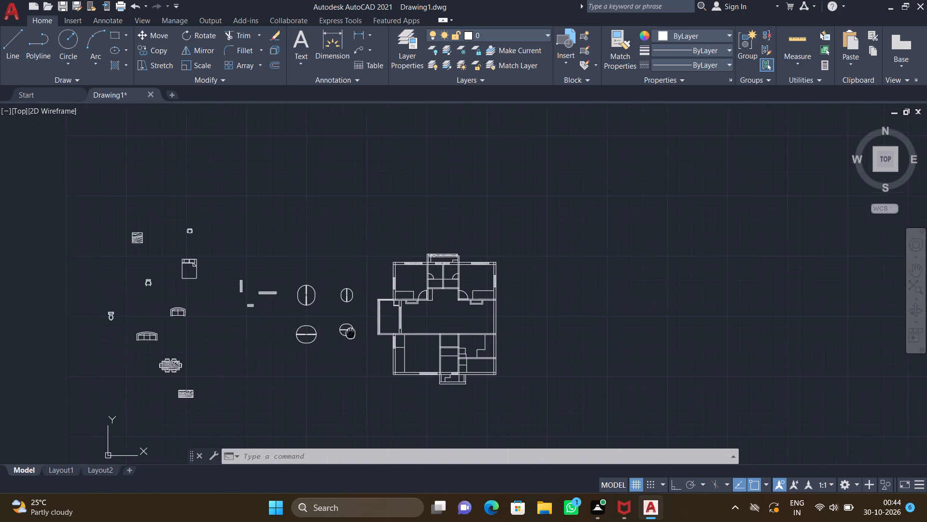
middle_click_drag(367, 331, 378, 331)
scroll(342, 335, "up", 4)
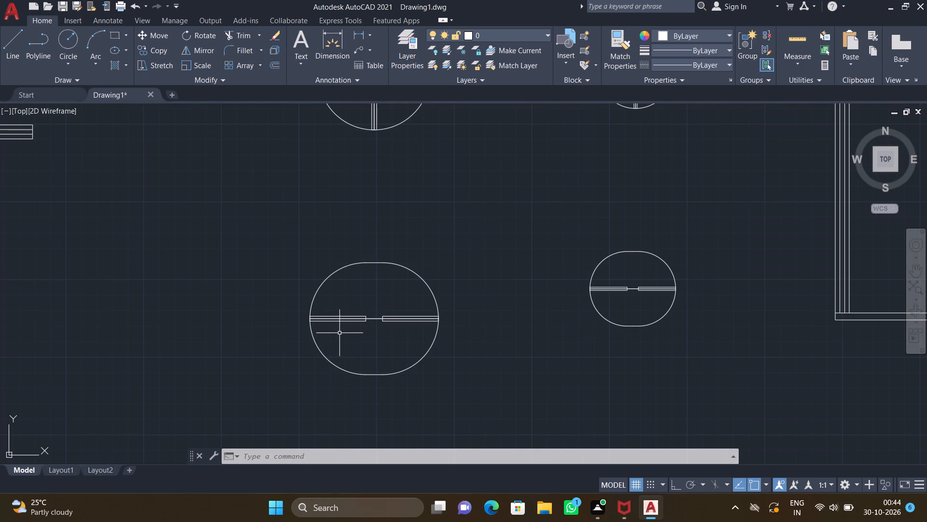
key("c")
key("o")
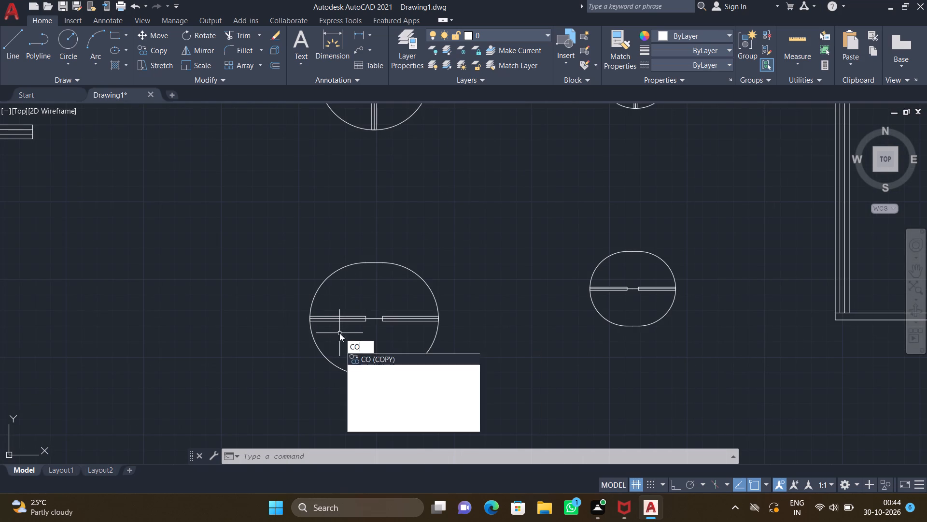
key("Return")
left_click(328, 361)
key("Return")
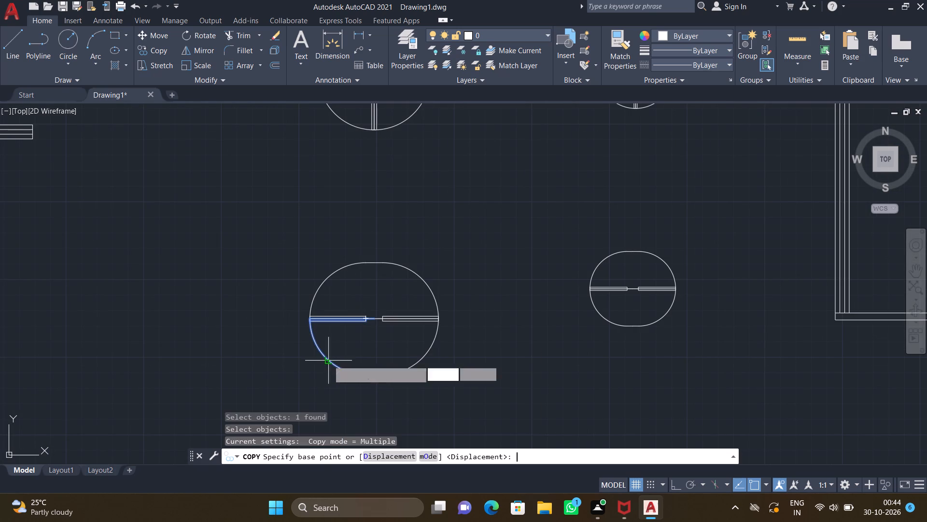
scroll(374, 330, "up", 3)
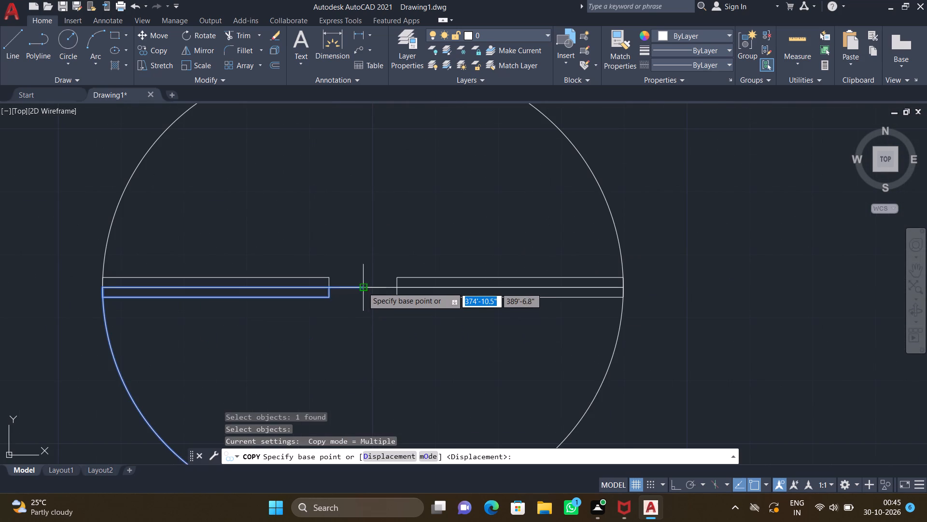
left_click_drag(363, 287, 375, 293)
scroll(597, 337, "down", 4)
middle_click_drag(634, 339, 346, 313)
scroll(363, 309, "down", 2)
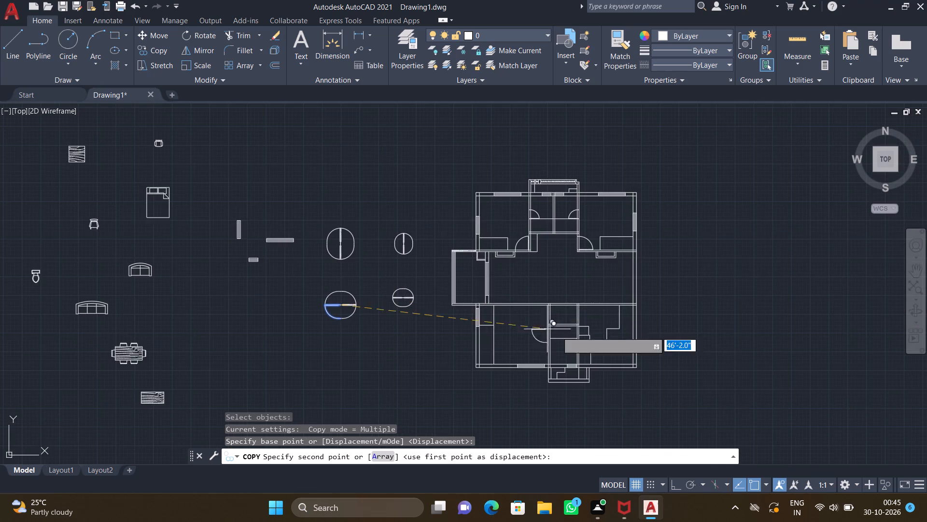
middle_click_drag(560, 333, 361, 317)
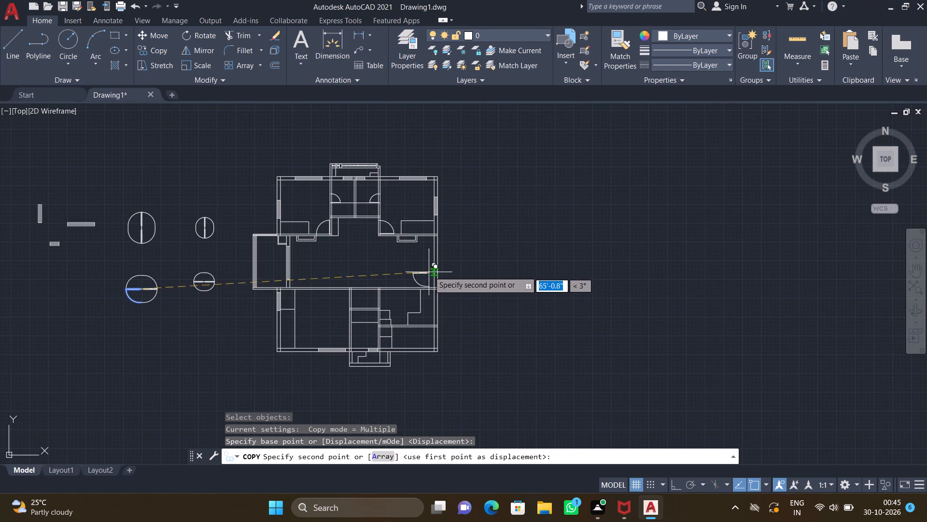
scroll(439, 235, "up", 4)
middle_click_drag(405, 256, 461, 238)
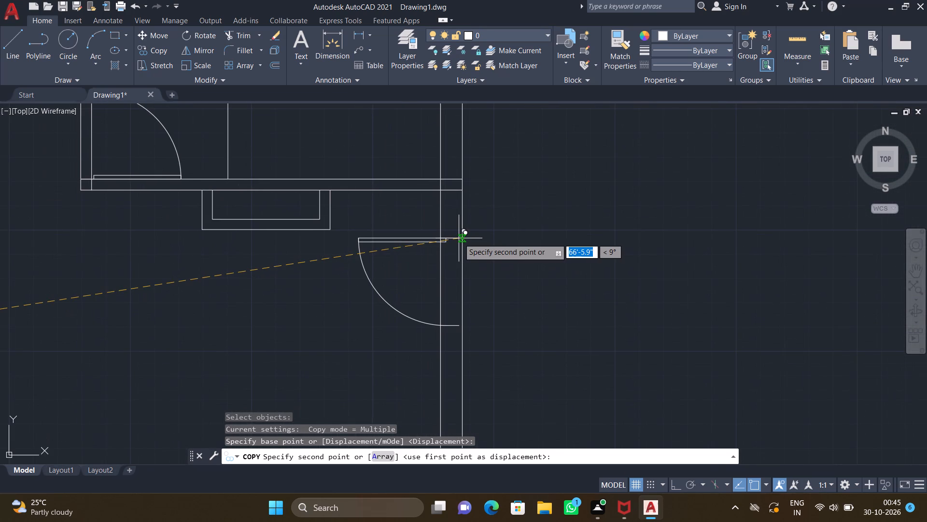
scroll(462, 220, "up", 2)
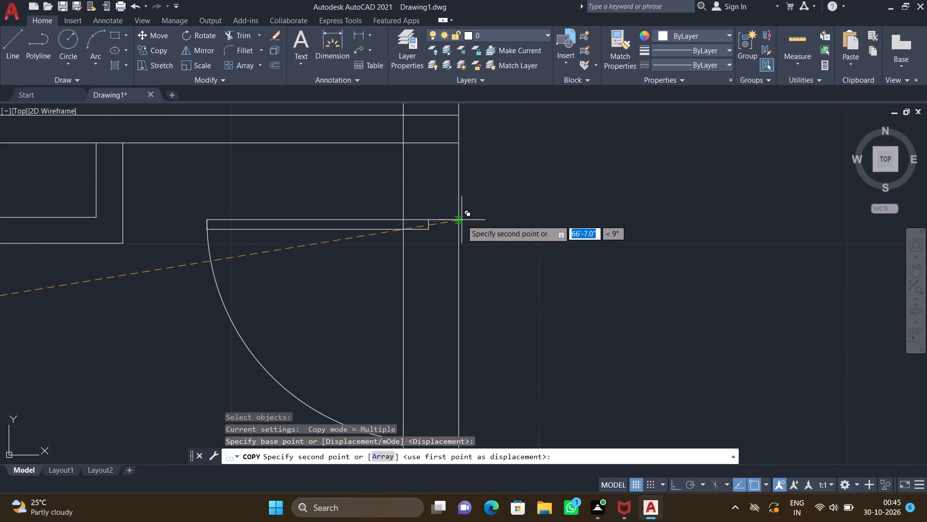
left_click(458, 191)
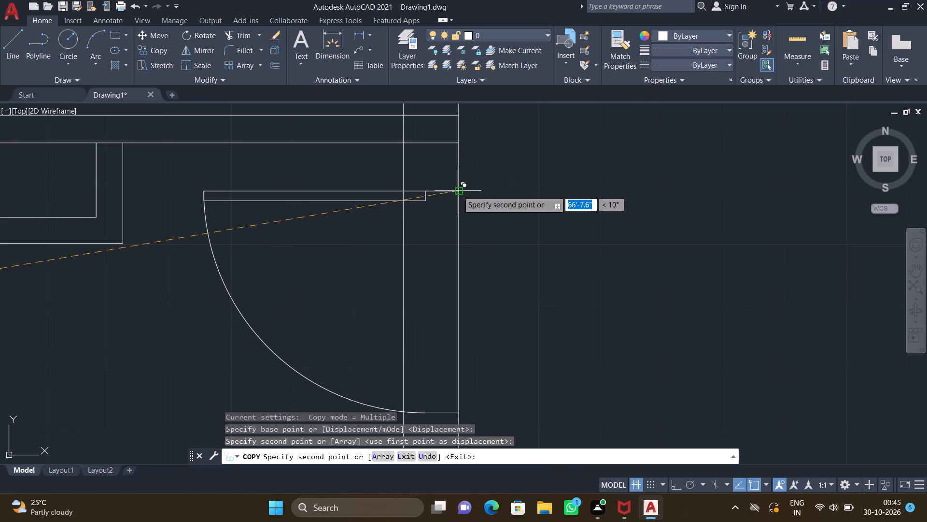
key("Return")
Copy the southwest quarter of the large vertical door symbol into the southwest room's north wall, near the room's east wall.
scroll(355, 234, "down", 2)
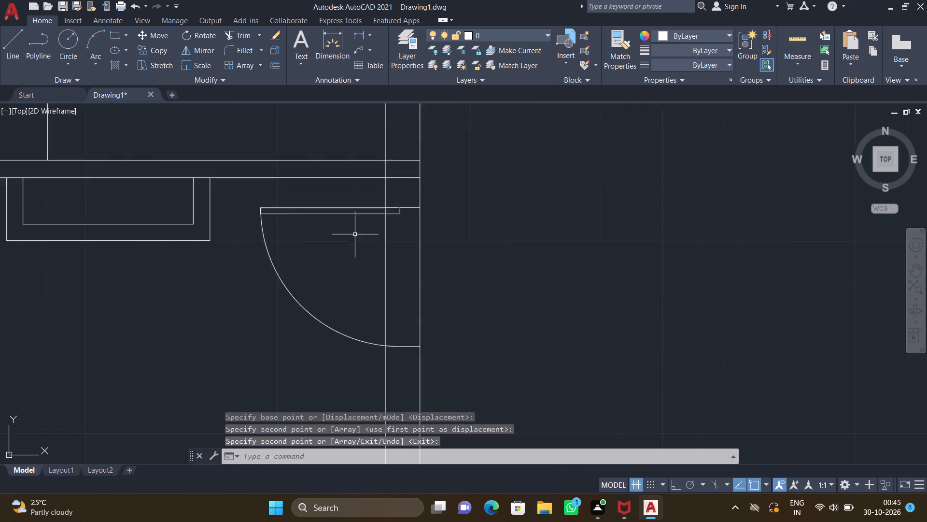
scroll(354, 234, "down", 2)
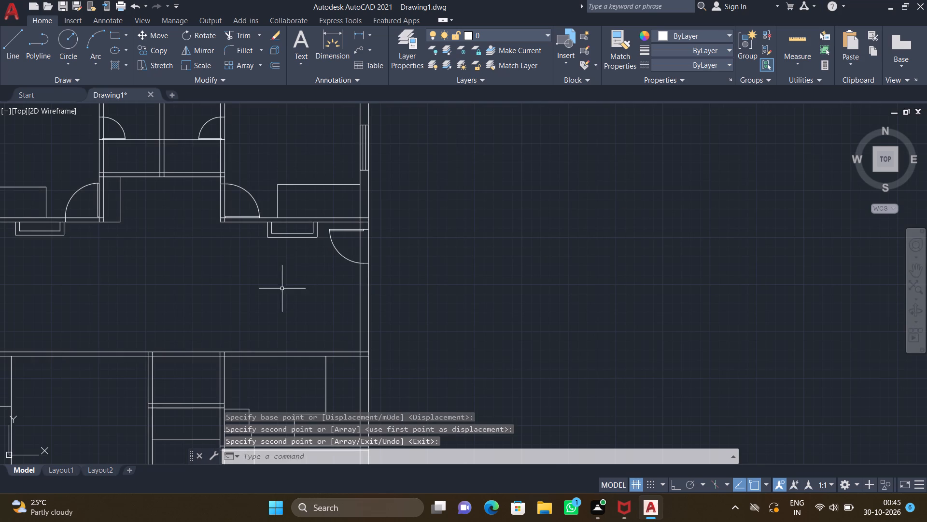
scroll(244, 297, "down", 4)
middle_click_drag(193, 307, 340, 305)
scroll(282, 305, "up", 3)
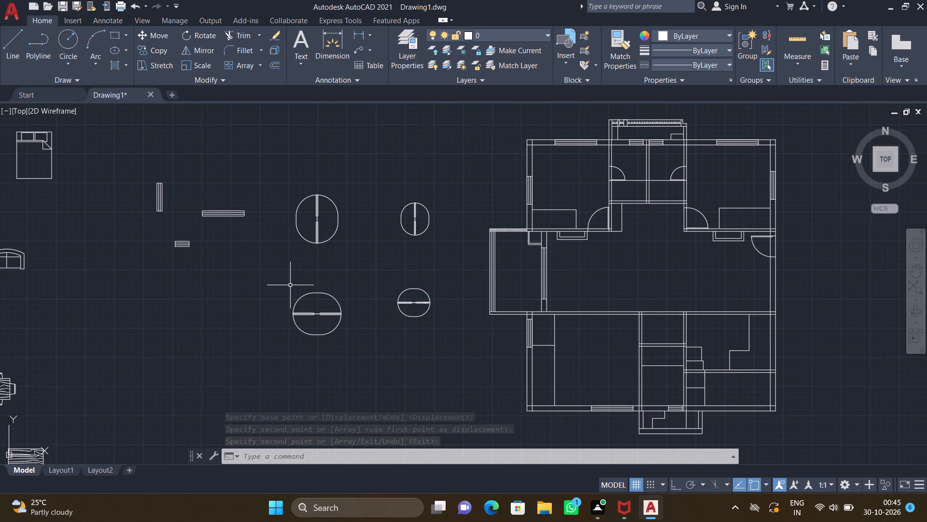
middle_click_drag(292, 290, 298, 352)
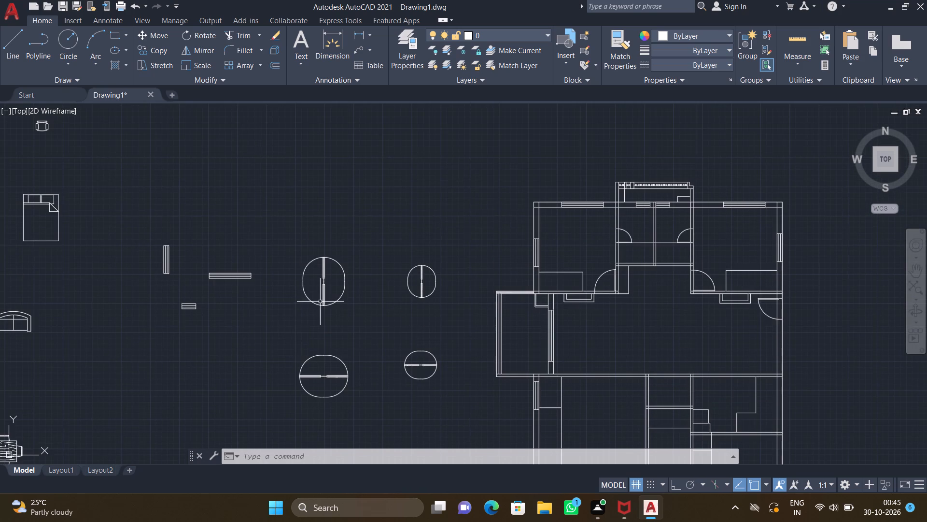
scroll(324, 294, "up", 3)
type("CO")
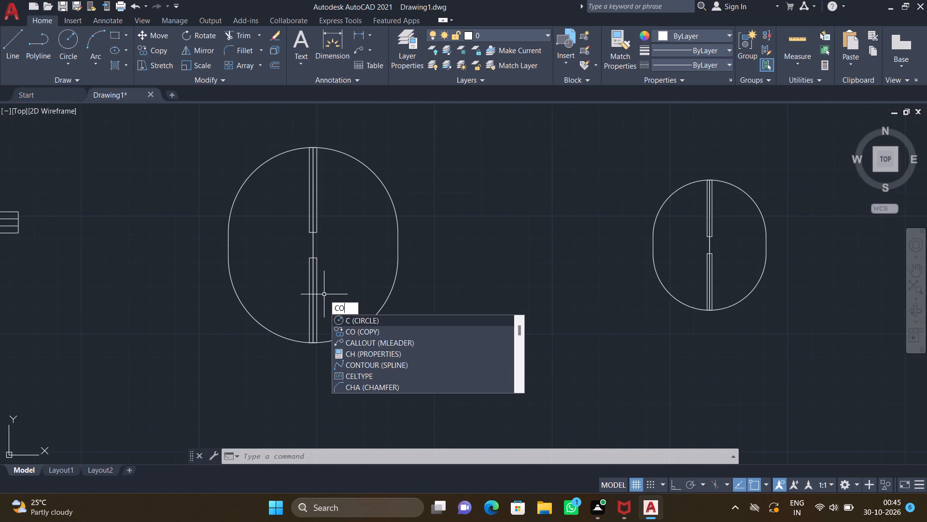
key("Return")
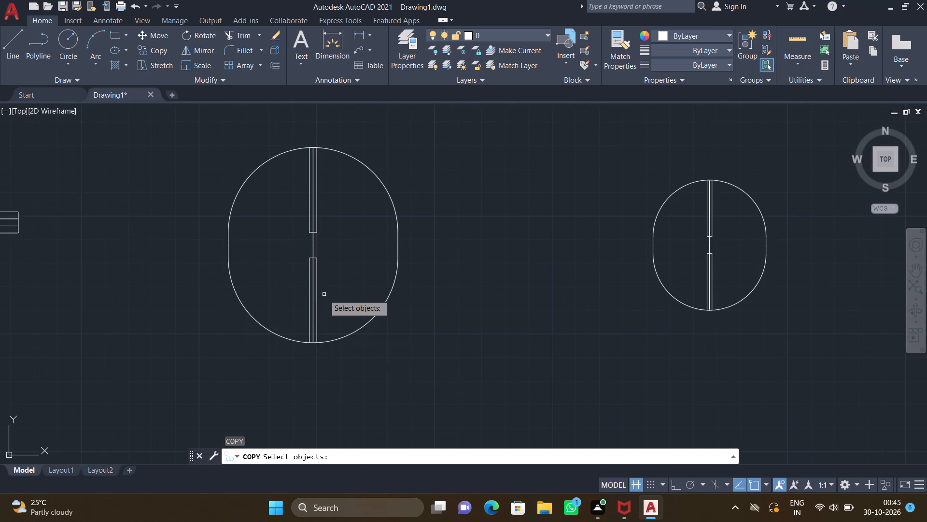
left_click(284, 336)
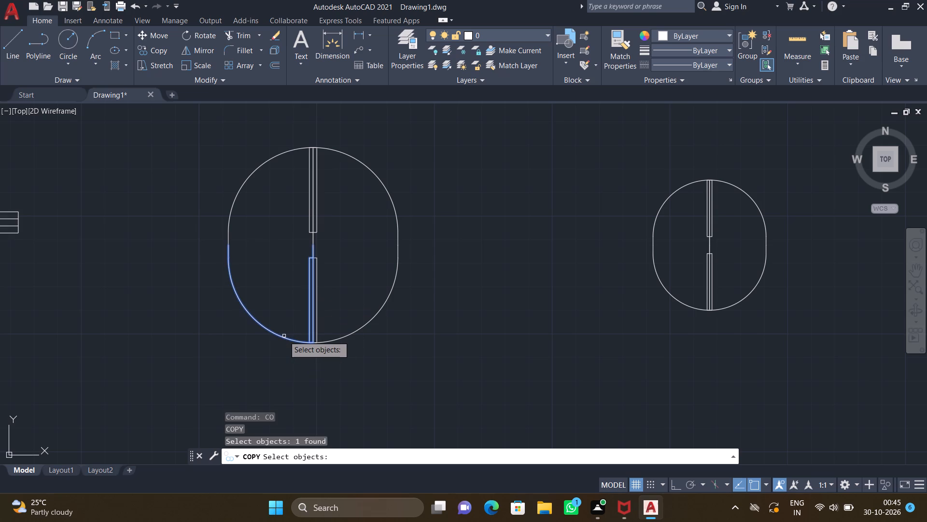
key("Return")
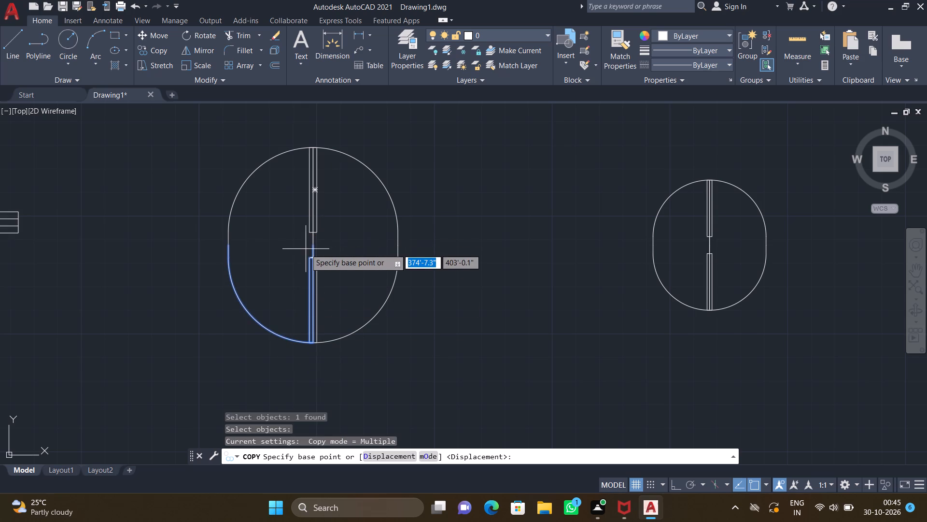
left_click_drag(311, 246, 313, 253)
scroll(499, 365, "down", 4)
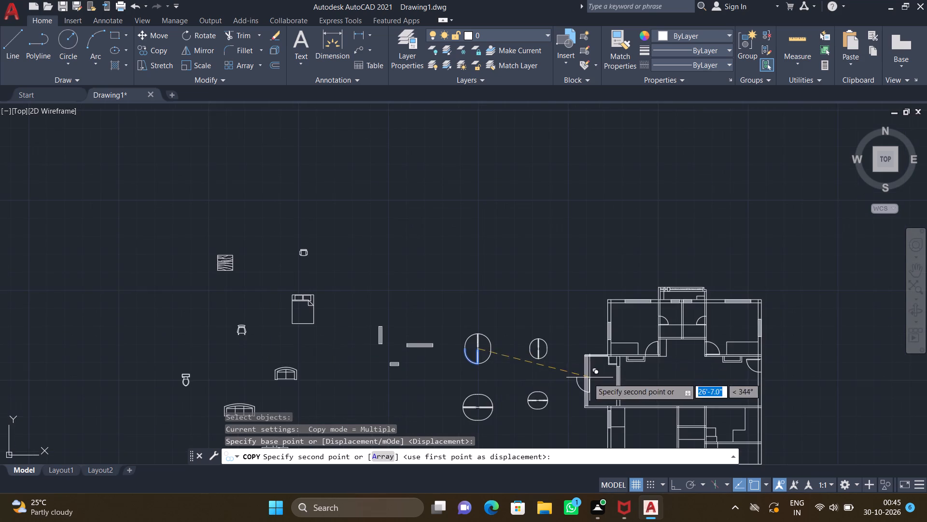
middle_click_drag(581, 377, 435, 302)
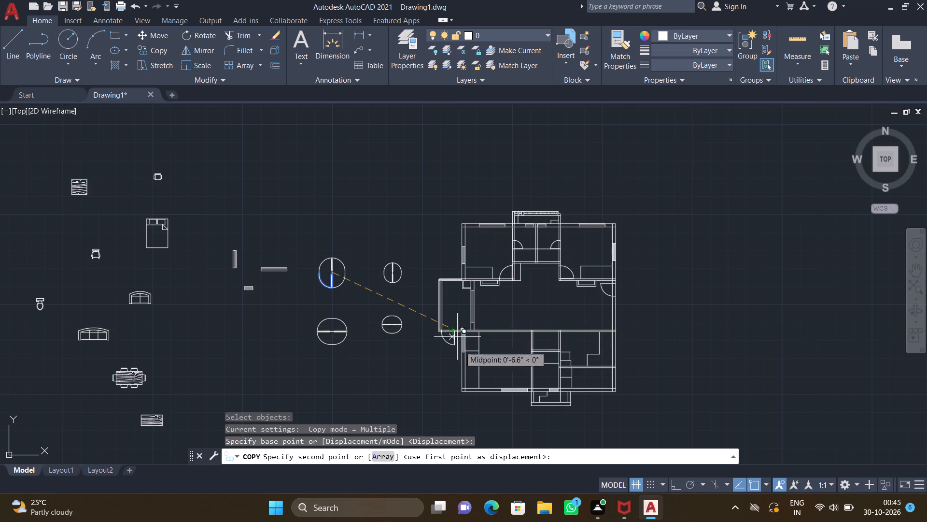
middle_click_drag(457, 347, 364, 318)
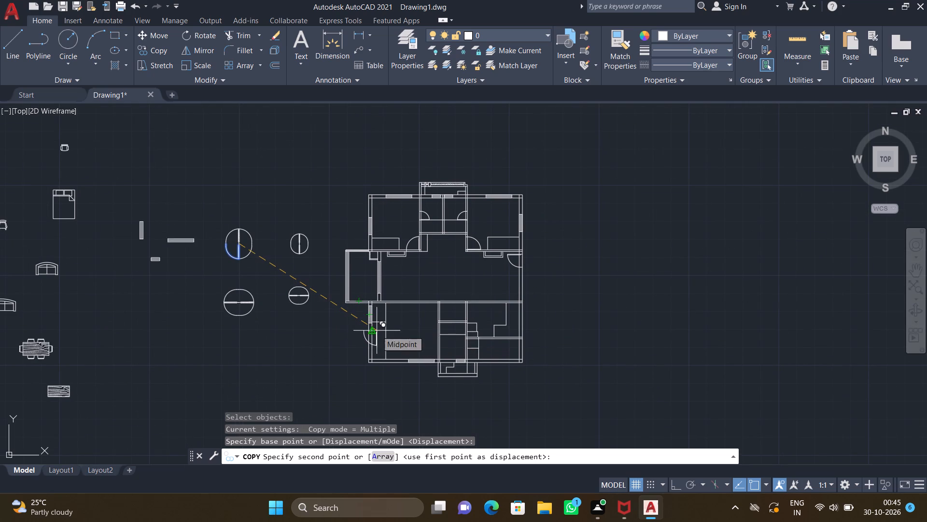
middle_click_drag(411, 323, 370, 281)
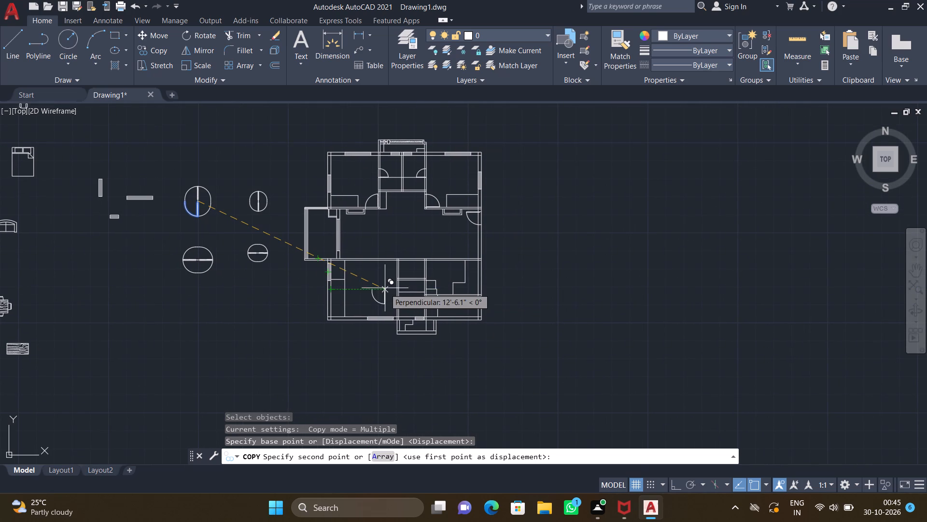
scroll(389, 256, "up", 5)
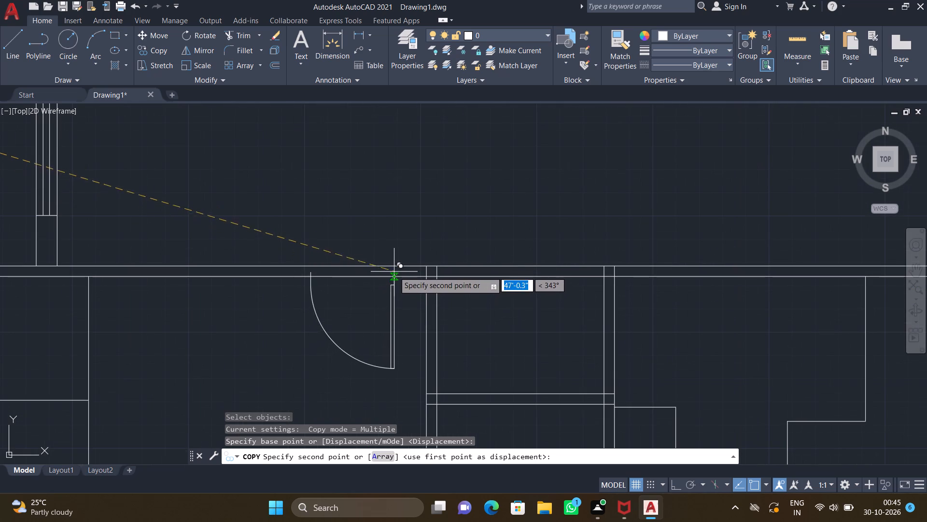
scroll(394, 272, "up", 1)
scroll(441, 258, "up", 1)
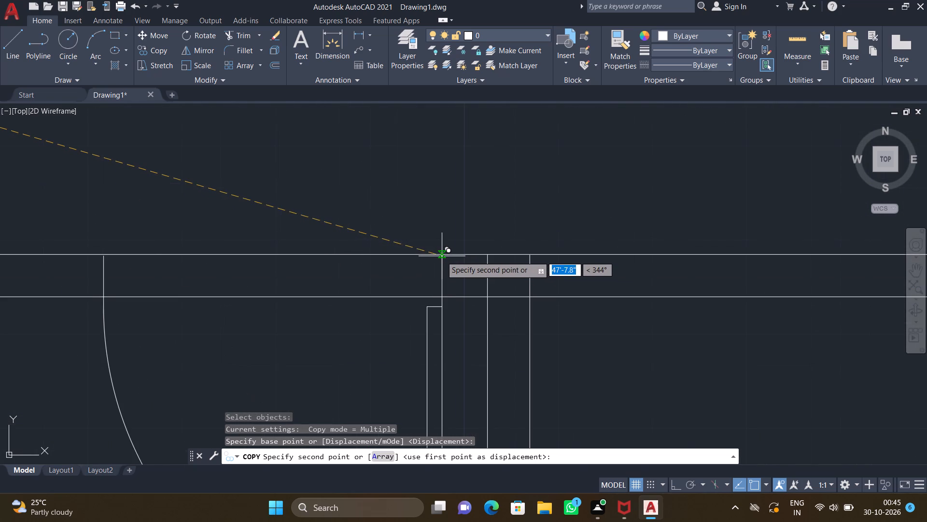
left_click(432, 254)
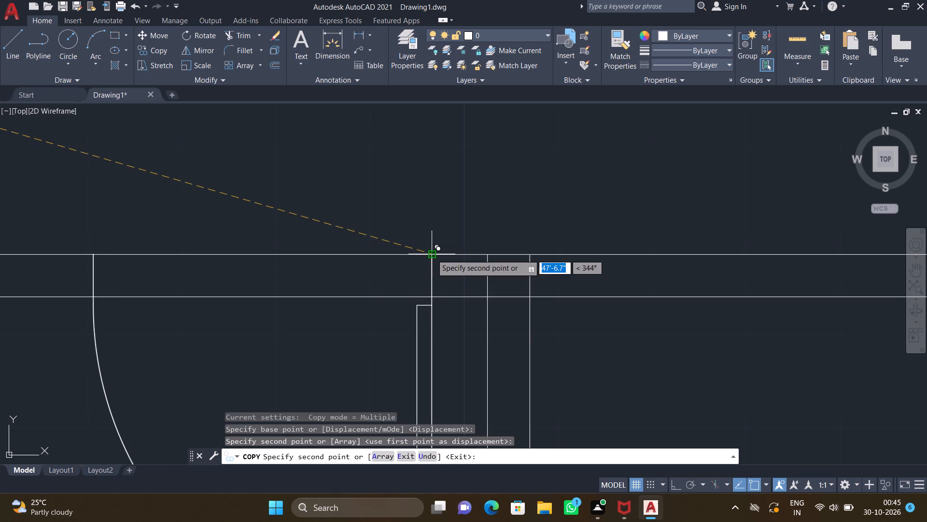
key("Return")
Copy the southeast quarter of the large vertical door symbol into the southeast room's north wall, at the line closing its west-side recess.
scroll(420, 264, "down", 3)
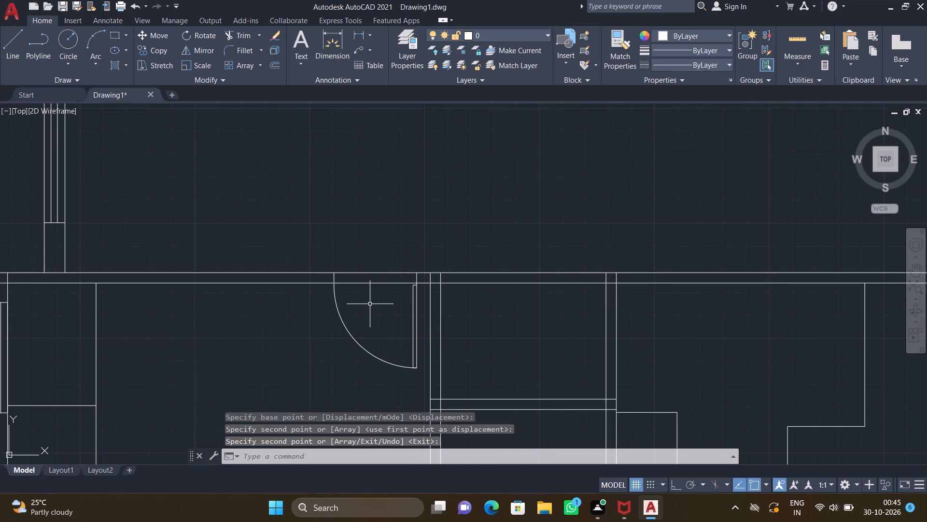
scroll(308, 321, "down", 4)
middle_click_drag(183, 299, 189, 296)
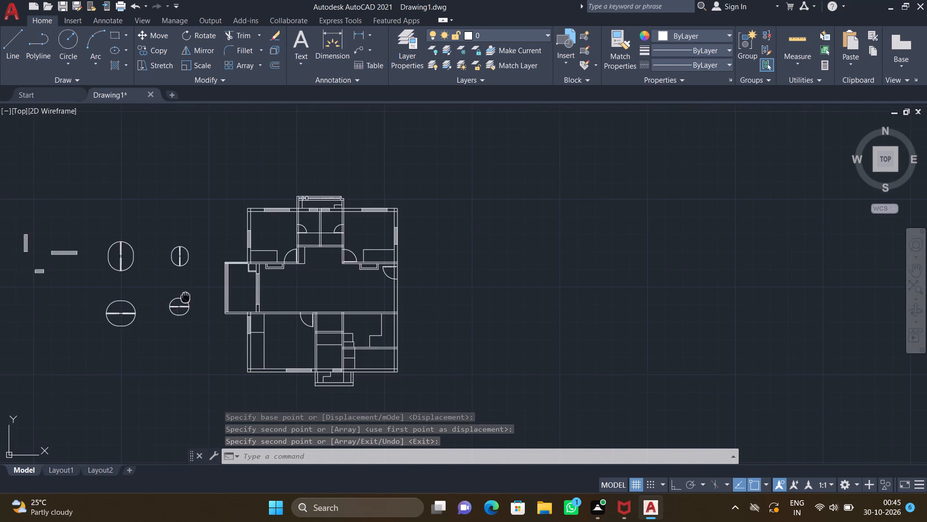
middle_click_drag(189, 296, 326, 297)
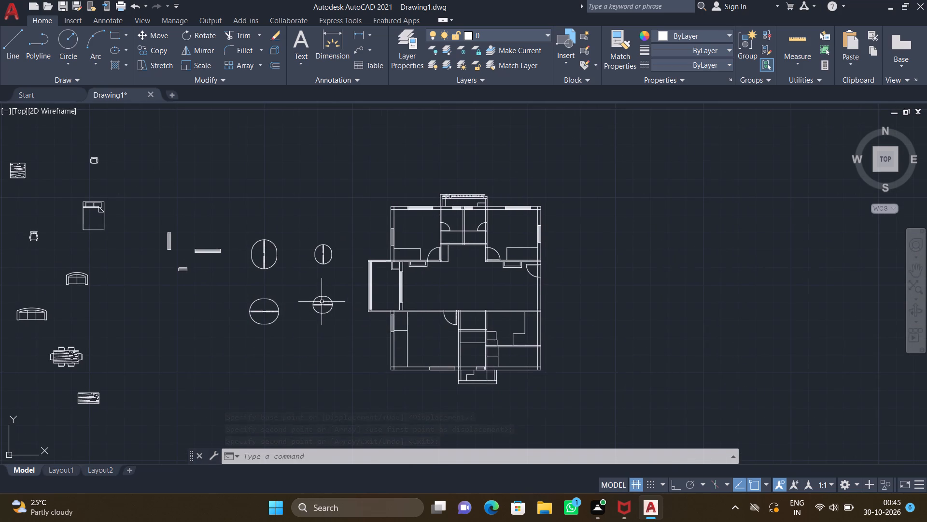
scroll(270, 265, "up", 3)
middle_click_drag(269, 265, 292, 271)
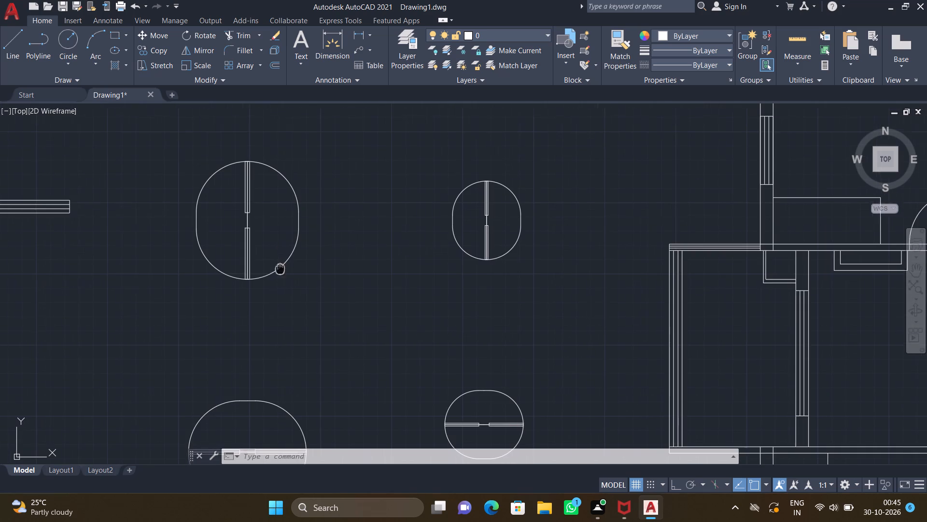
middle_click_drag(292, 271, 360, 291)
type("CO")
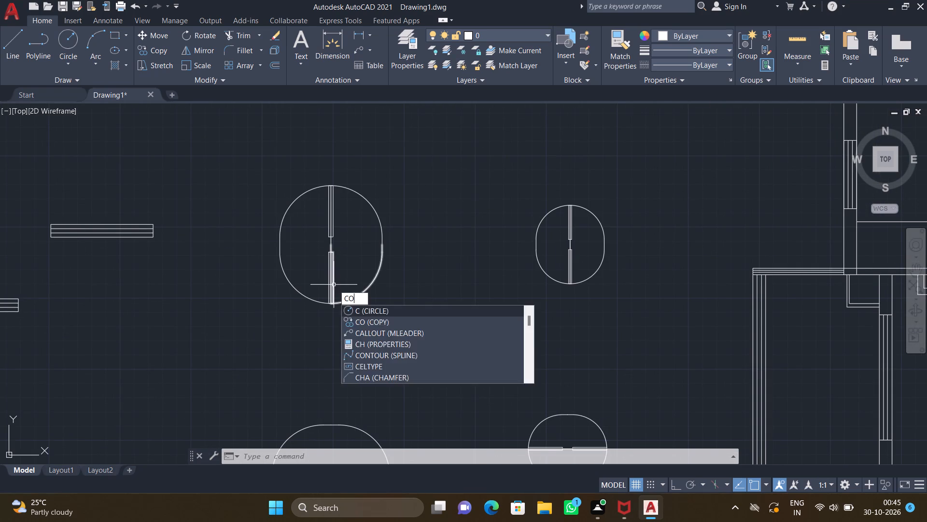
key("Return")
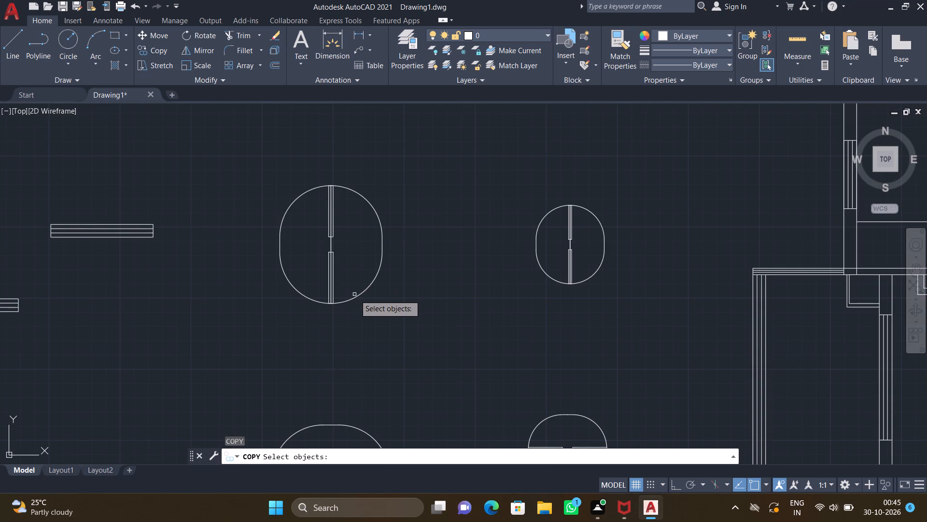
left_click(356, 295)
key("Return")
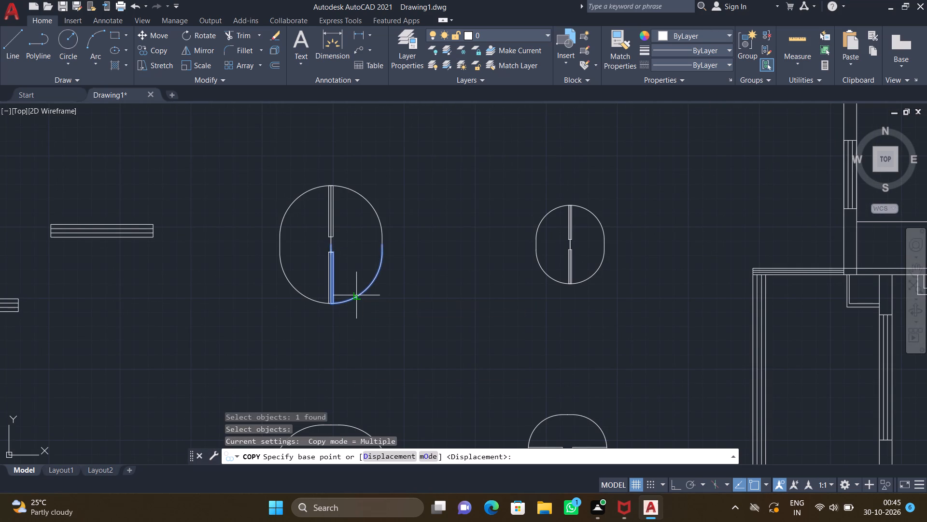
scroll(341, 239, "up", 3)
left_click(291, 261)
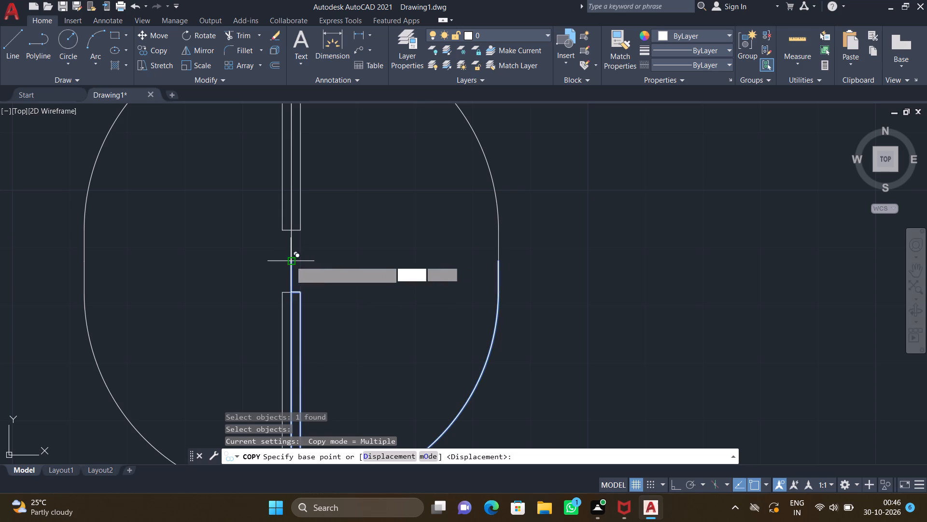
scroll(435, 324, "down", 3)
middle_click_drag(539, 368, 383, 293)
scroll(383, 295, "down", 2)
middle_click_drag(521, 347, 506, 339)
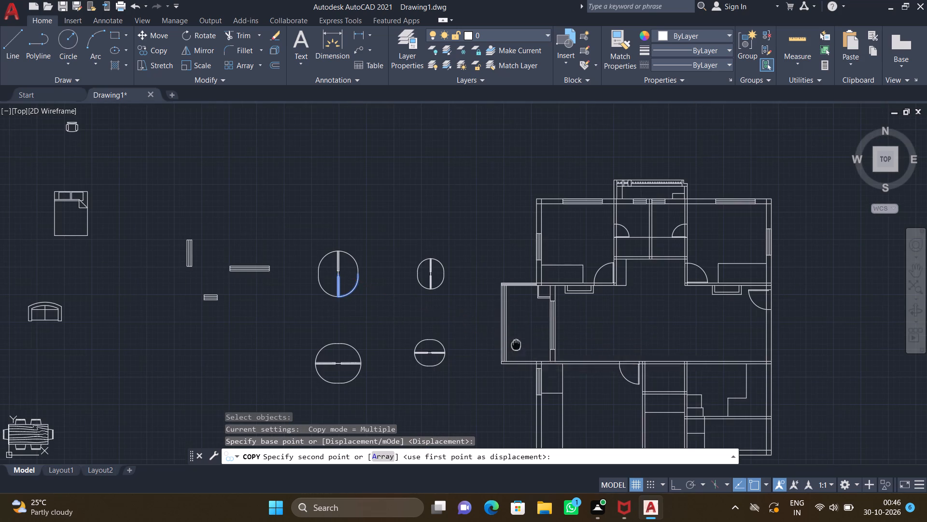
middle_click_drag(506, 339, 355, 241)
middle_click_drag(522, 292, 431, 309)
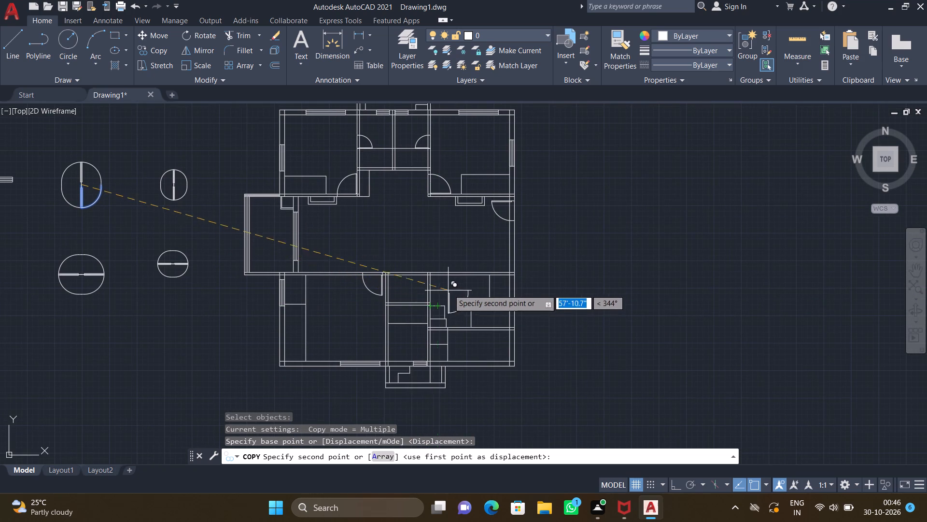
scroll(444, 302, "up", 3)
middle_click_drag(454, 341, 414, 227)
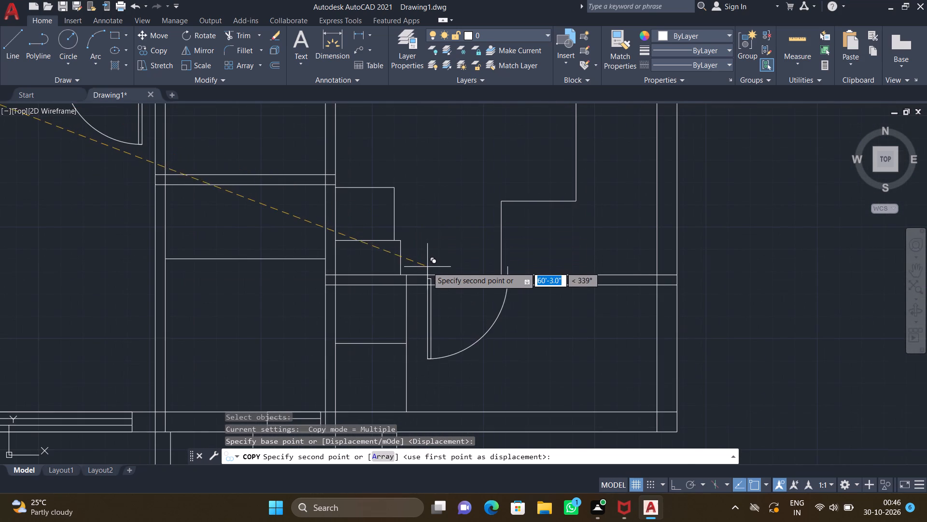
scroll(417, 280, "up", 3)
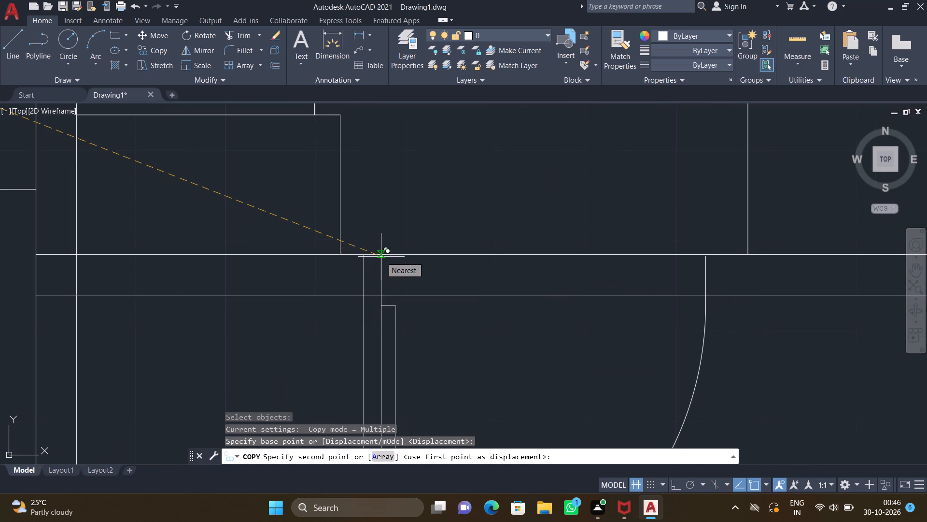
scroll(378, 258, "up", 2)
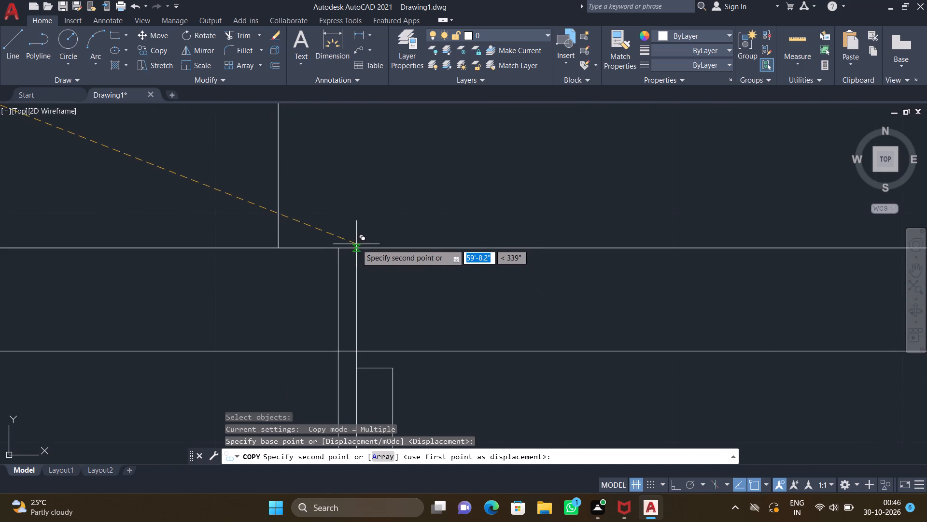
left_click(356, 248)
key("Return")
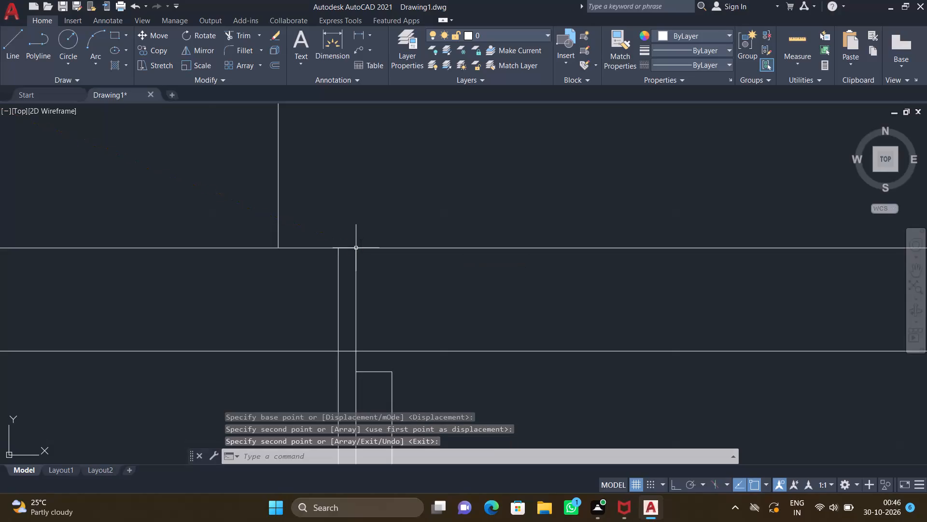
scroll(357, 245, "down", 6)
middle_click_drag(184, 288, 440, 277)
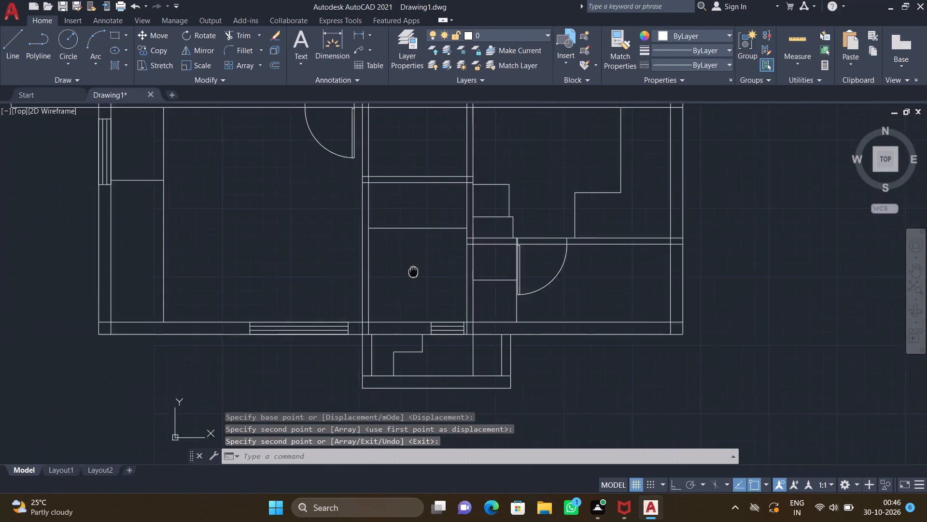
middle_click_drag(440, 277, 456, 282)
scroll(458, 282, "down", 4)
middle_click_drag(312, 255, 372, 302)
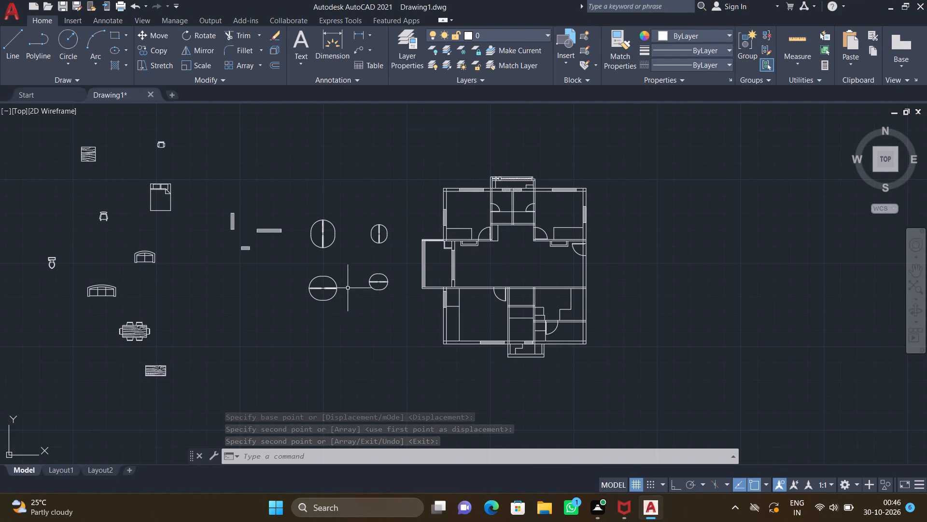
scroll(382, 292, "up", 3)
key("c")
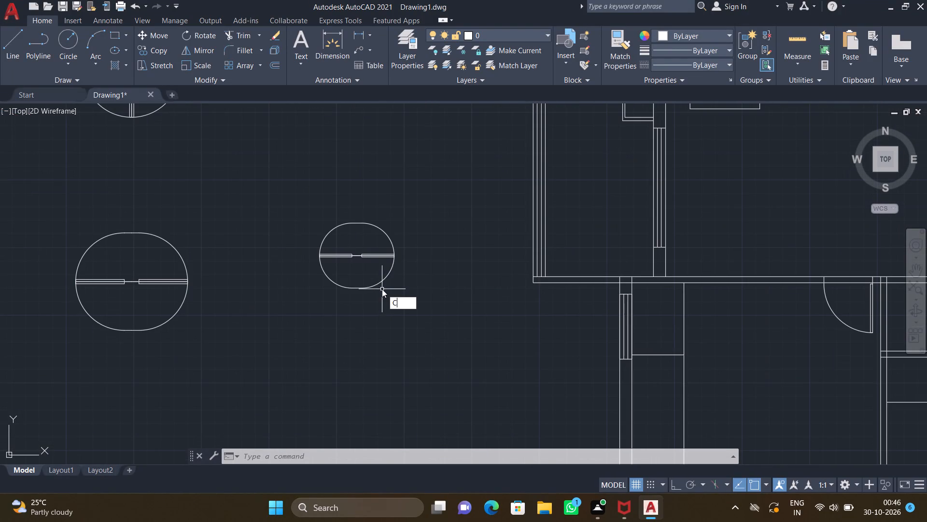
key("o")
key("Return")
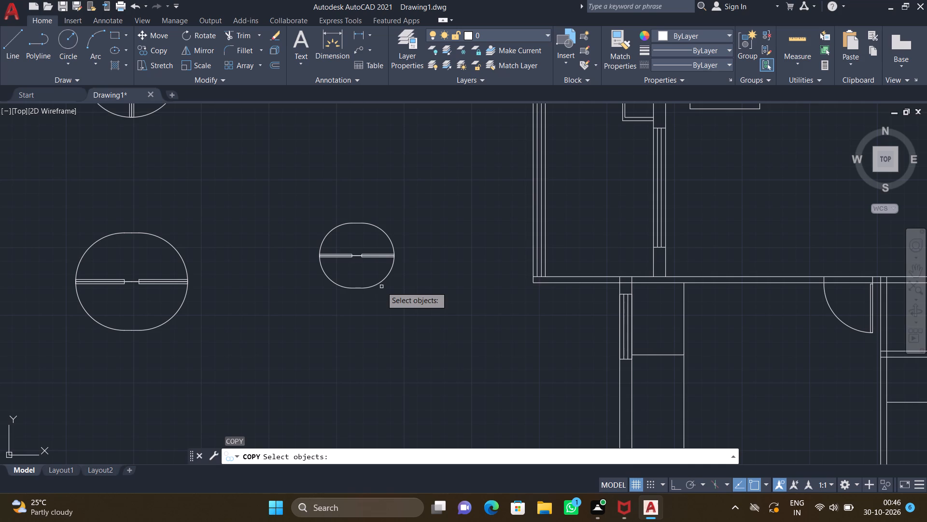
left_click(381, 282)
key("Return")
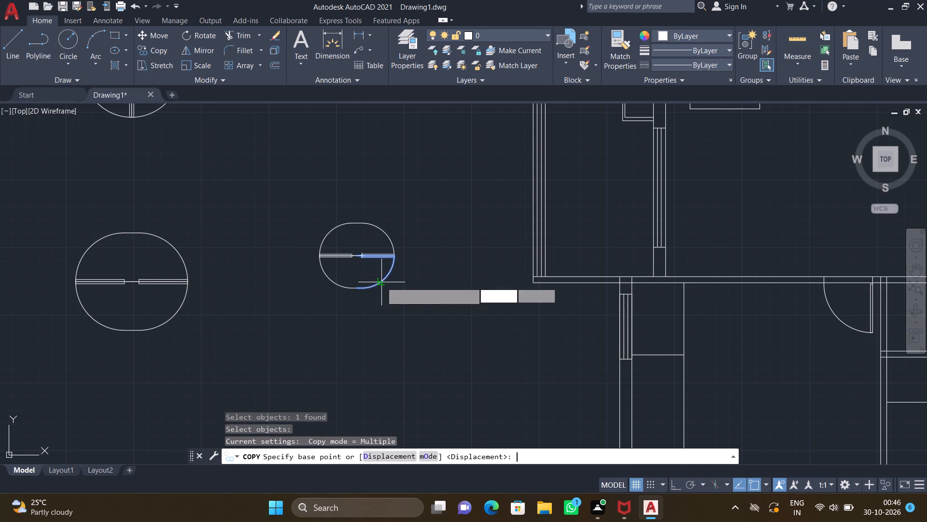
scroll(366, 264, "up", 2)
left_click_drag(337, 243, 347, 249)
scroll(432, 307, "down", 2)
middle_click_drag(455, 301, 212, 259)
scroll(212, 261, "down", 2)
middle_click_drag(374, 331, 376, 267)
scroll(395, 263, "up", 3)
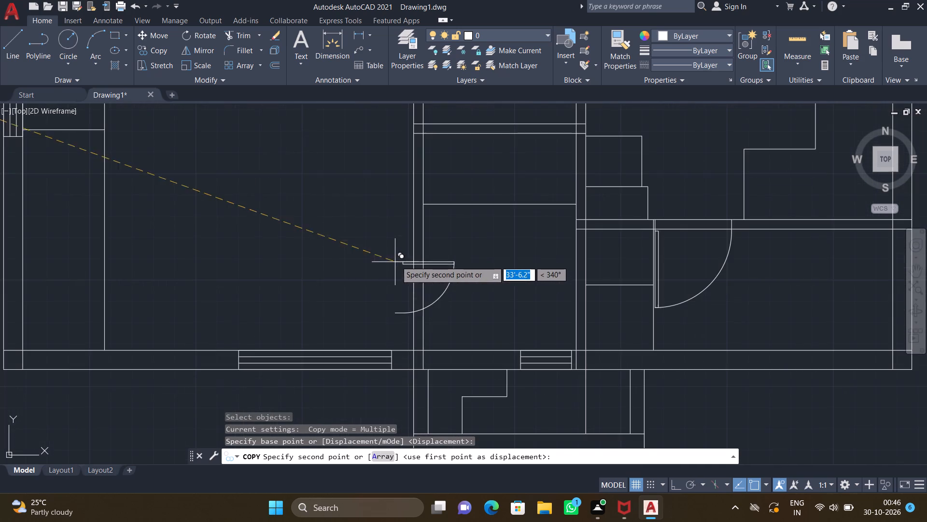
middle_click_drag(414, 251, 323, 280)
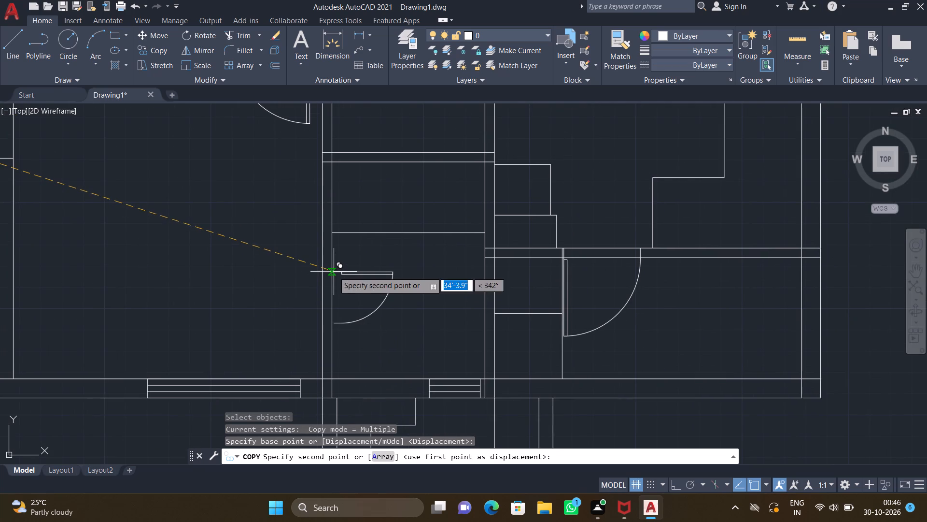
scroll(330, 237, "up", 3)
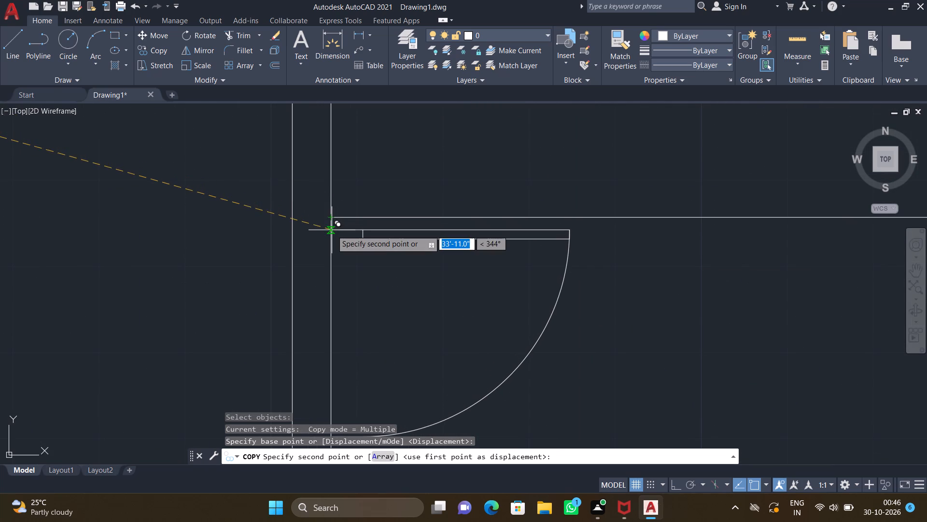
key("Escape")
Extend the south middle room's horizontal dividing line westward across the room's west wall to the wall's outer face.
type("EX")
key("Return")
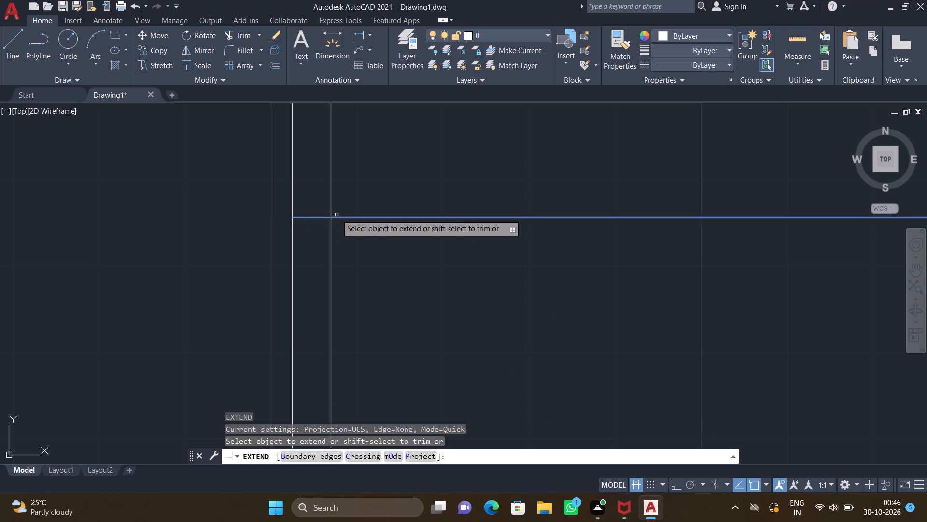
left_click(339, 218)
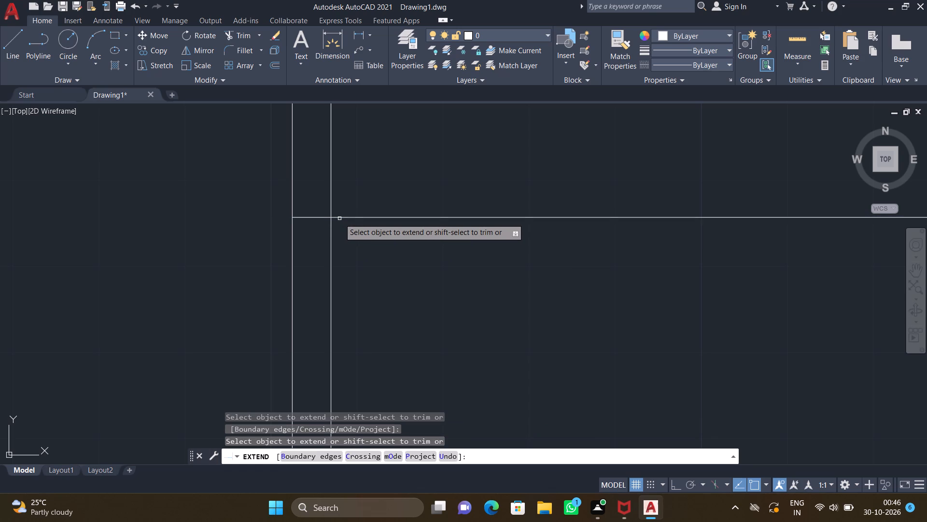
key("Return")
Copy the southeast quarter of the small horizontal door symbol into the south middle room's west wall, at the extended dividing line.
scroll(276, 243, "down", 5)
middle_click_drag(228, 259, 345, 317)
scroll(345, 316, "down", 3)
middle_click_drag(213, 270, 325, 286)
scroll(343, 292, "up", 4)
type("CO")
key("Return")
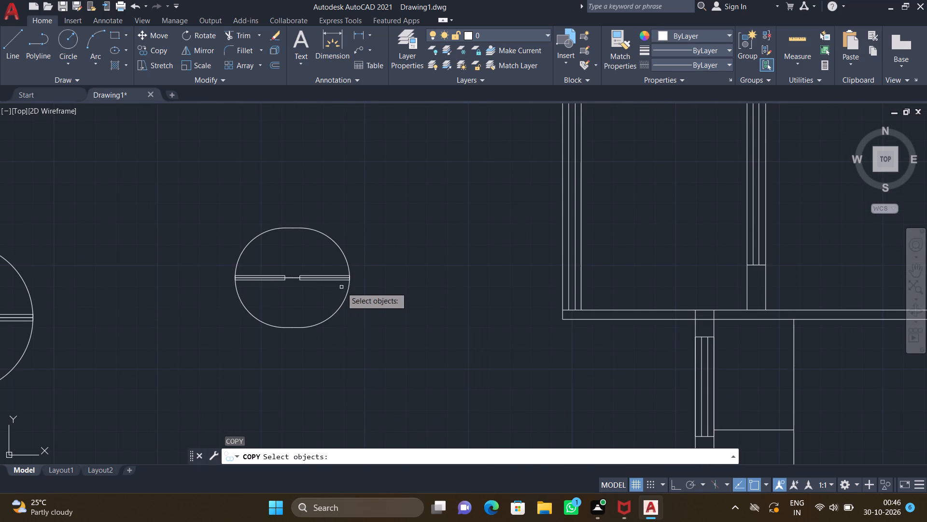
left_click(340, 309)
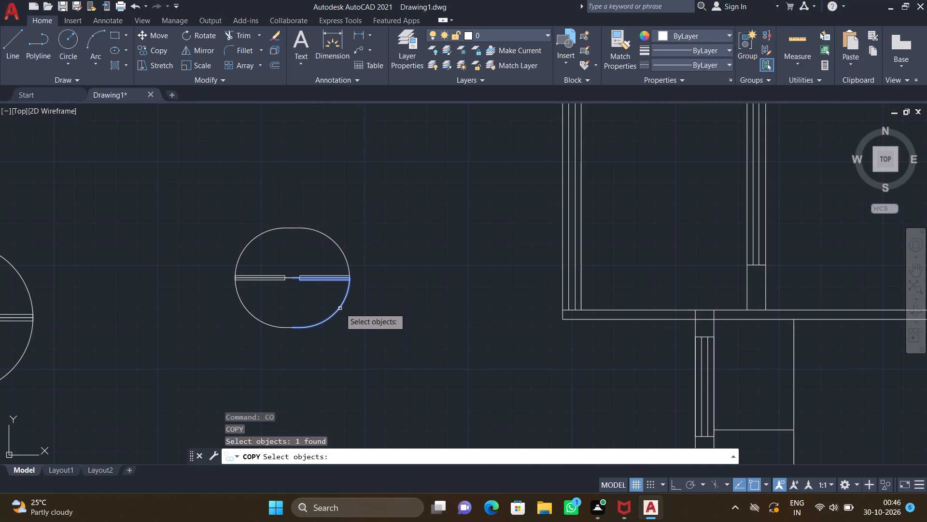
key("Return")
scroll(296, 277, "up", 4)
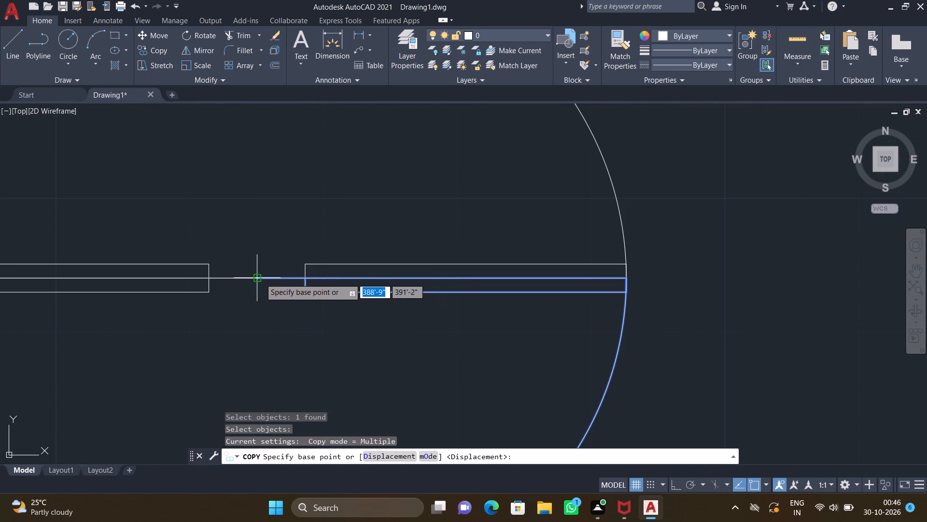
left_click_drag(261, 277, 277, 288)
scroll(427, 372, "down", 3)
middle_click_drag(445, 354, 279, 209)
scroll(274, 217, "down", 4)
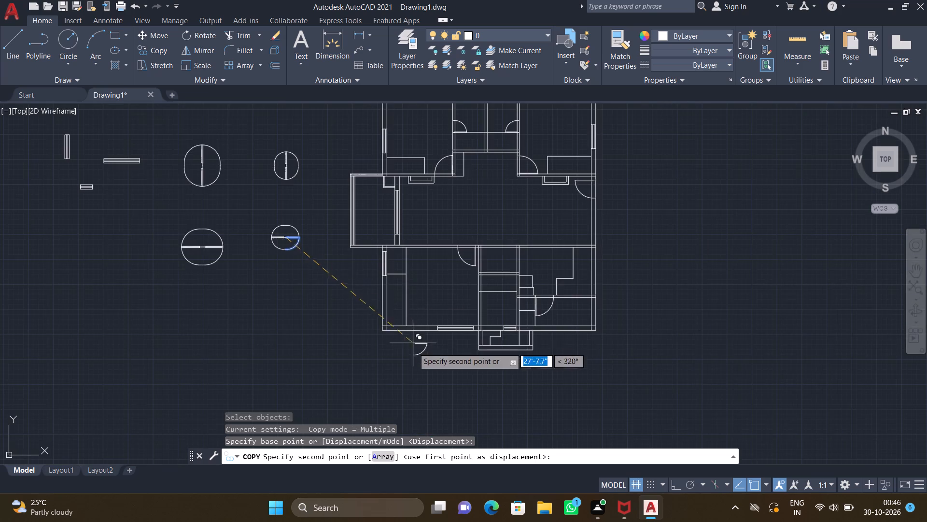
middle_click_drag(402, 341, 296, 282)
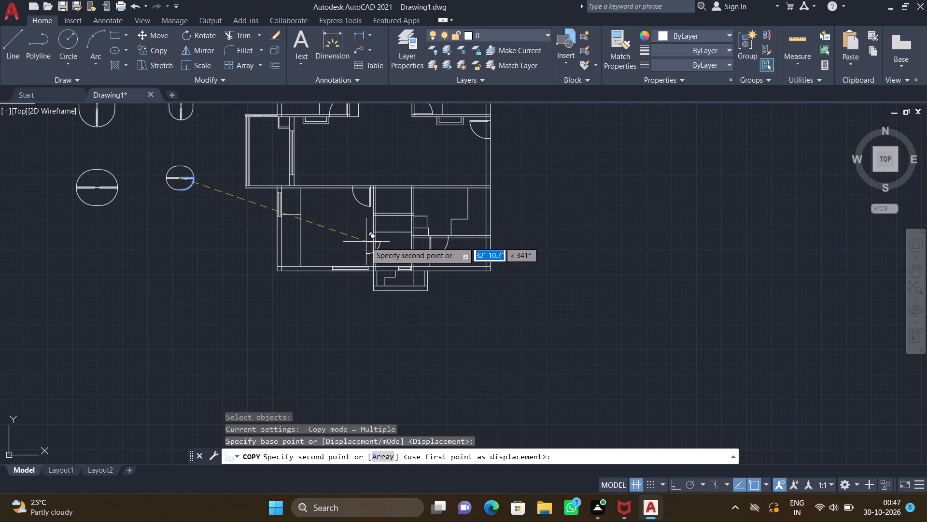
scroll(362, 248, "up", 3)
scroll(403, 193, "up", 4)
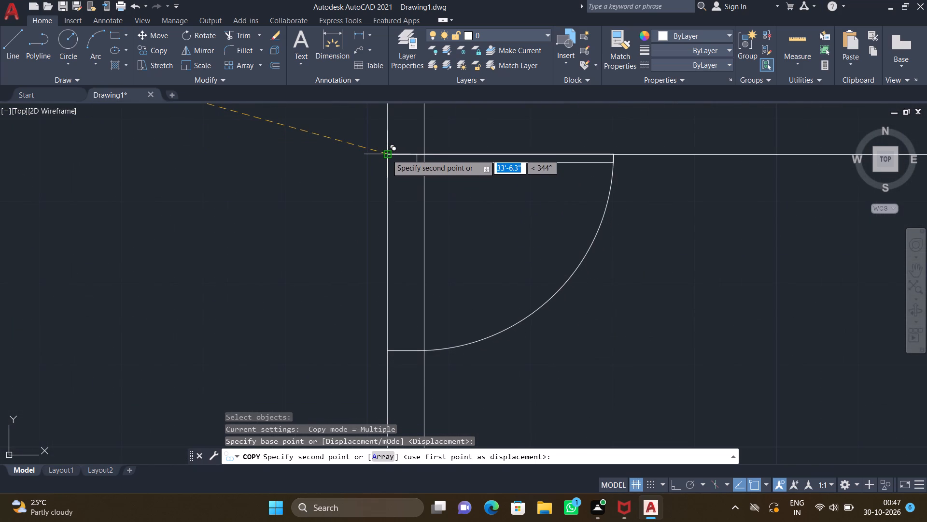
left_click(387, 154)
key("Return")
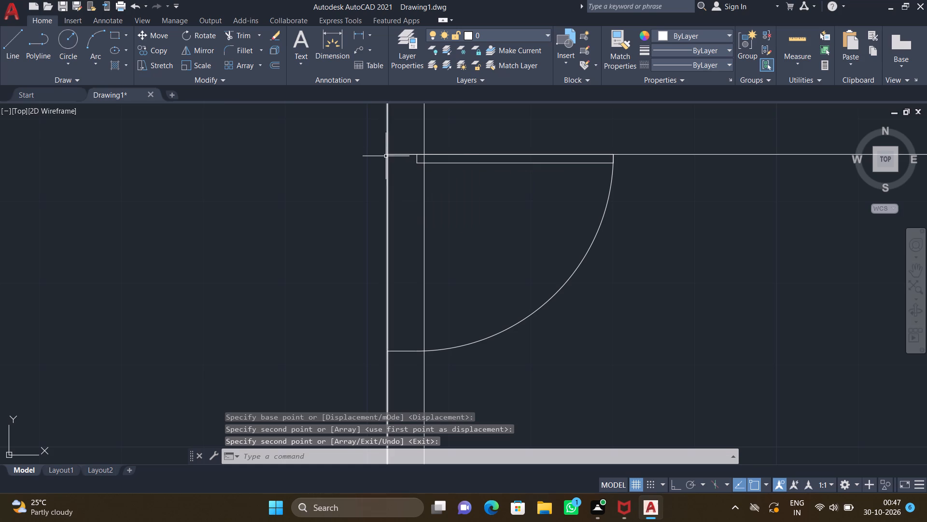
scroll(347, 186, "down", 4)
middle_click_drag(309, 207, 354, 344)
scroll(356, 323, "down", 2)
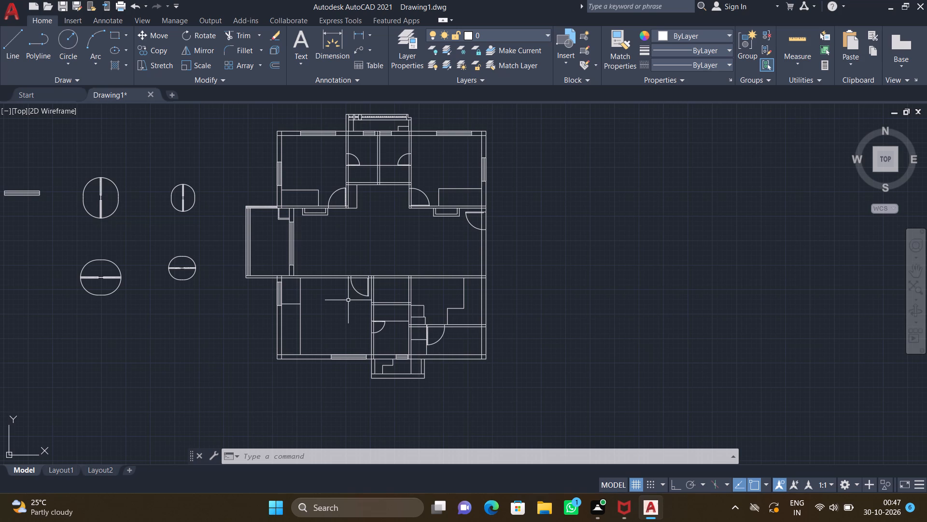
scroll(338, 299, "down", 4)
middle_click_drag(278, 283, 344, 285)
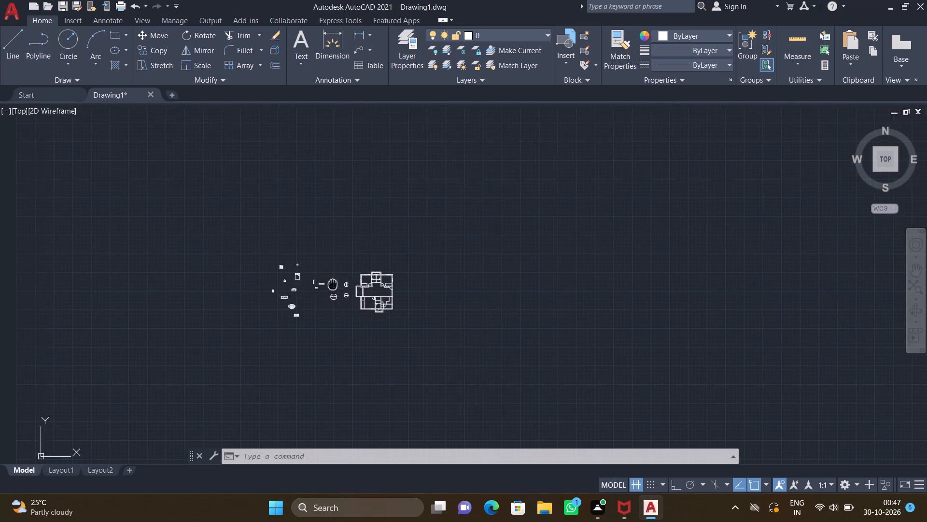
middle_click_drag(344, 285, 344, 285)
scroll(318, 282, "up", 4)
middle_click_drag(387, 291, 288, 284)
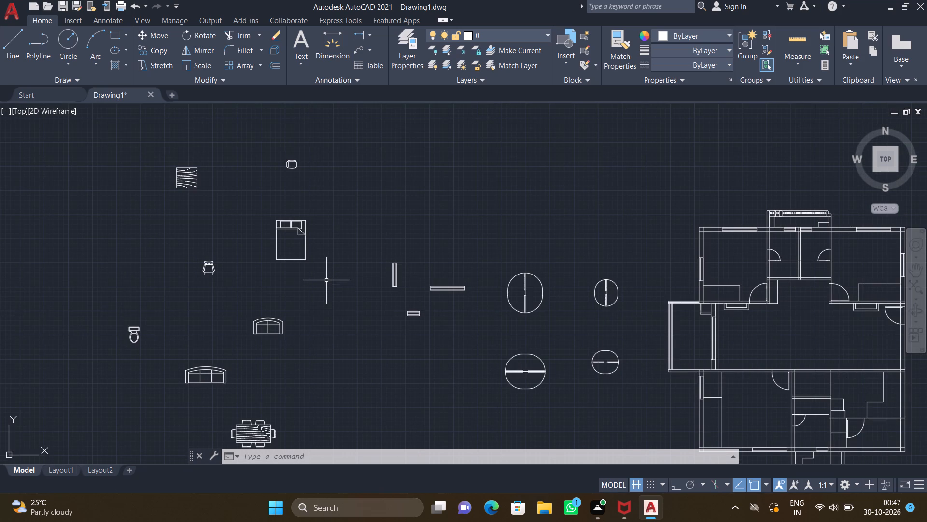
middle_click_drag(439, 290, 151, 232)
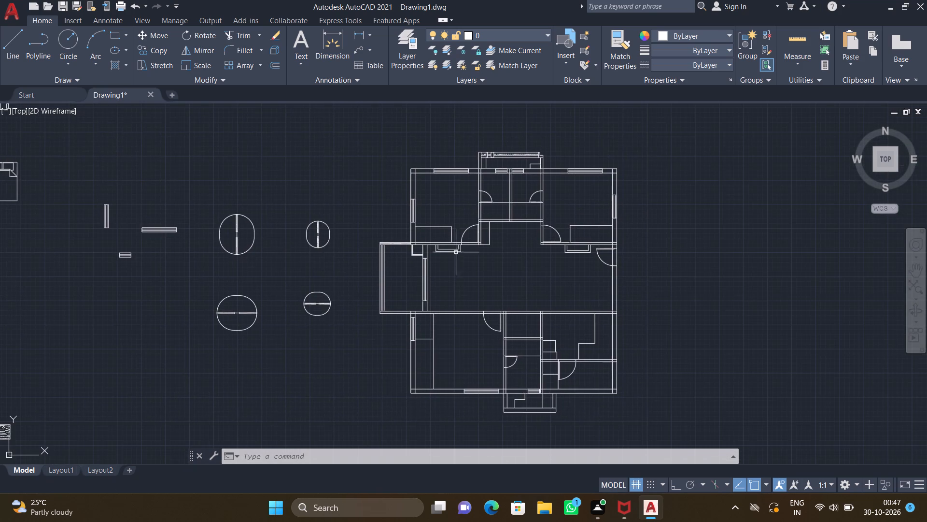
Draw a slightly slanted, near-vertical line about 2'-6.7" long inside the northwest room's wardrobe rectangle, close to its west edge.
middle_click_drag(451, 252, 321, 228)
scroll(295, 204, "up", 4)
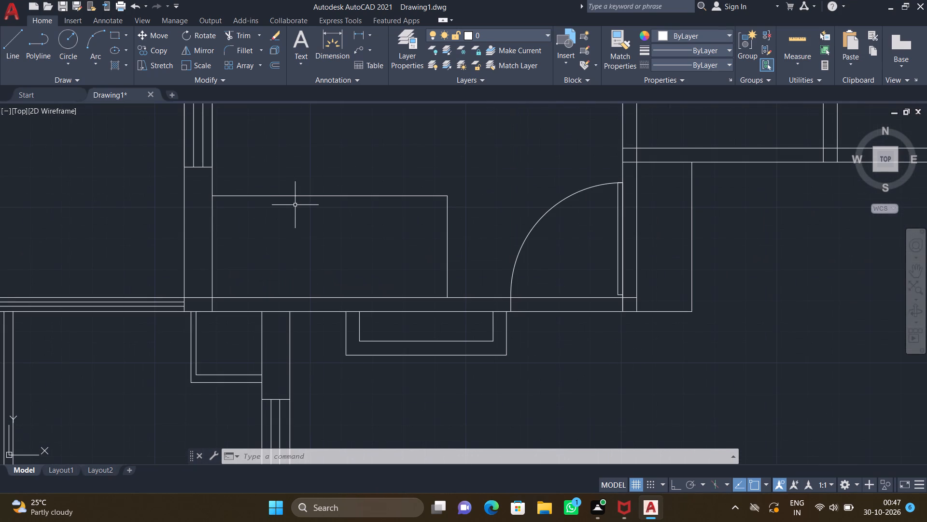
key("F8")
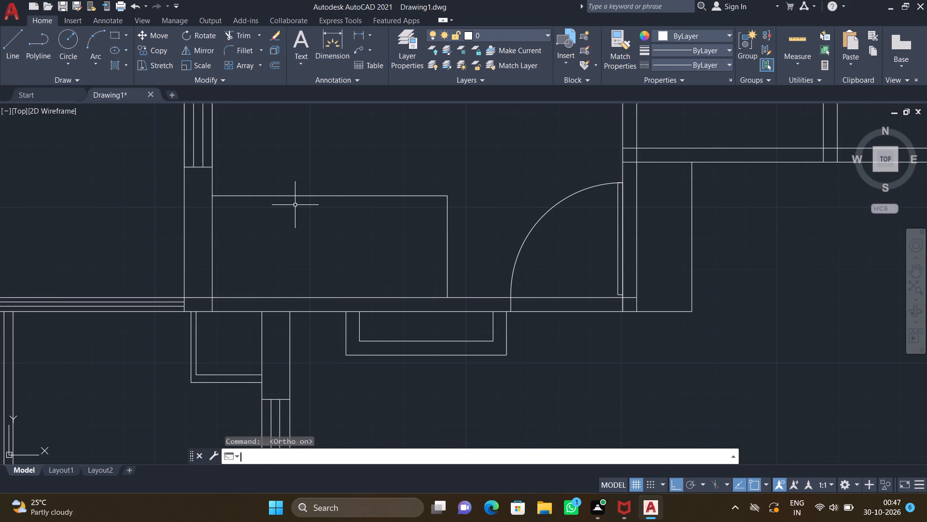
key("F8")
key("l")
key("Return")
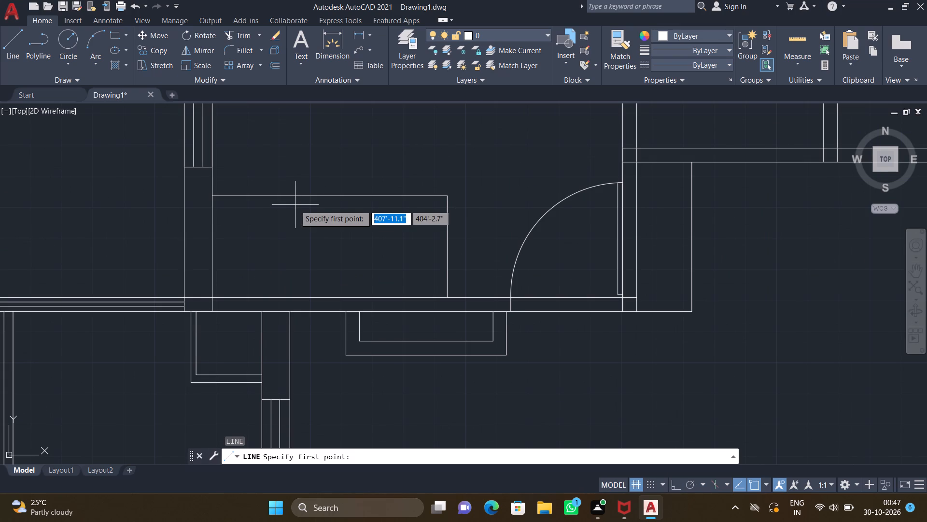
middle_click_drag(292, 232, 375, 210)
scroll(321, 187, "up", 3)
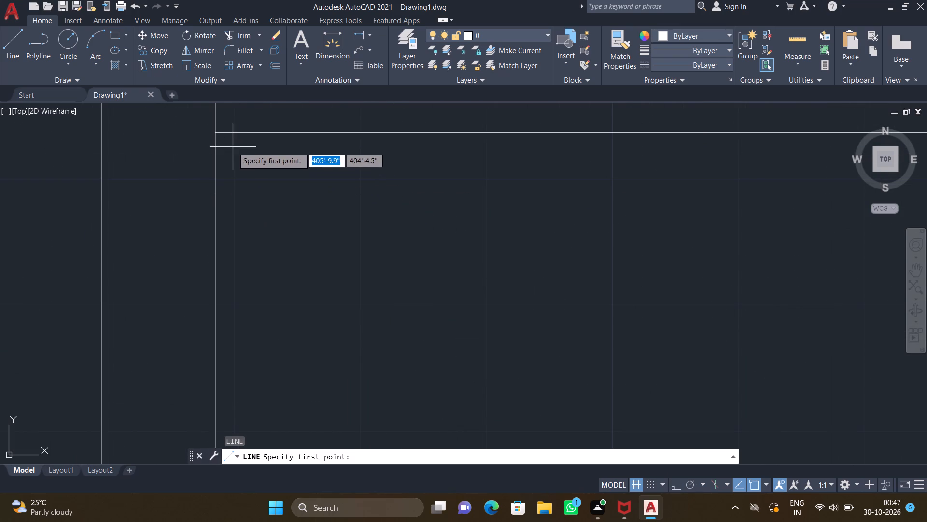
left_click_drag(233, 146, 237, 163)
middle_click_drag(260, 334, 236, 241)
scroll(238, 256, "down", 2)
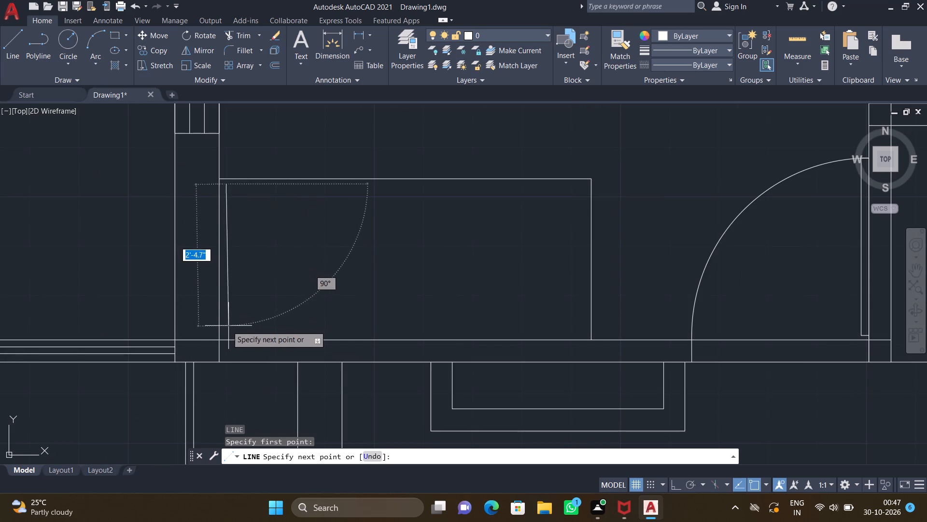
scroll(229, 327, "up", 3)
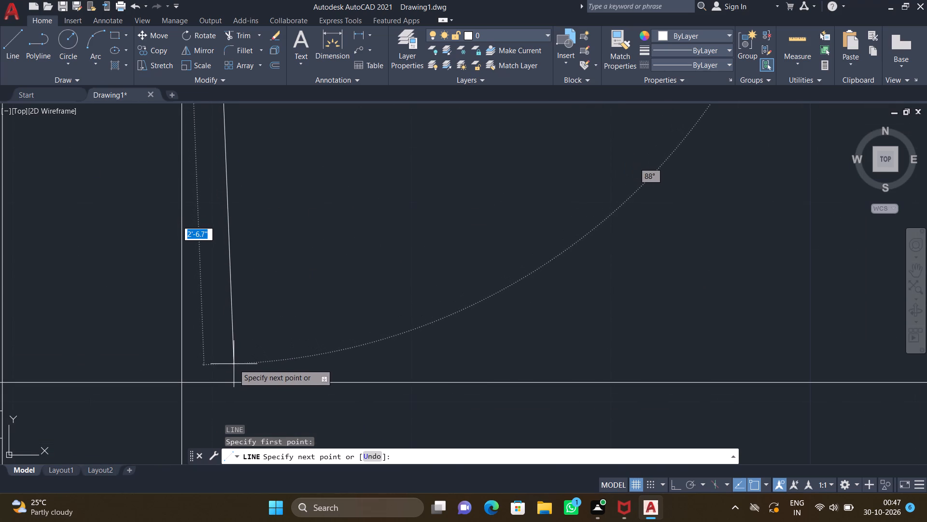
left_click(234, 364)
key("Return")
Copy the slanted line eastward as an array of 18 items about 4.1" apart across the northwest room's wardrobe rectangle.
scroll(279, 301, "down", 2)
middle_click_drag(276, 291, 276, 356)
key("c")
key("o")
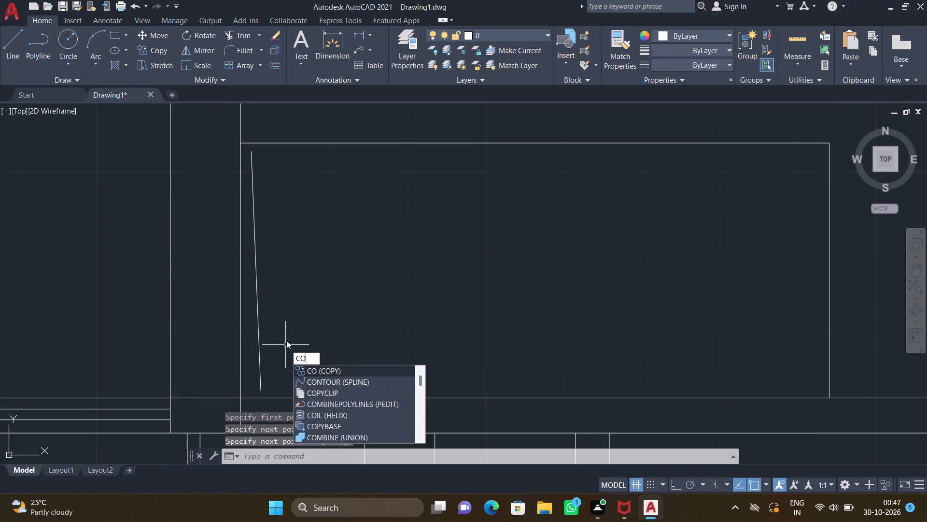
key("Return")
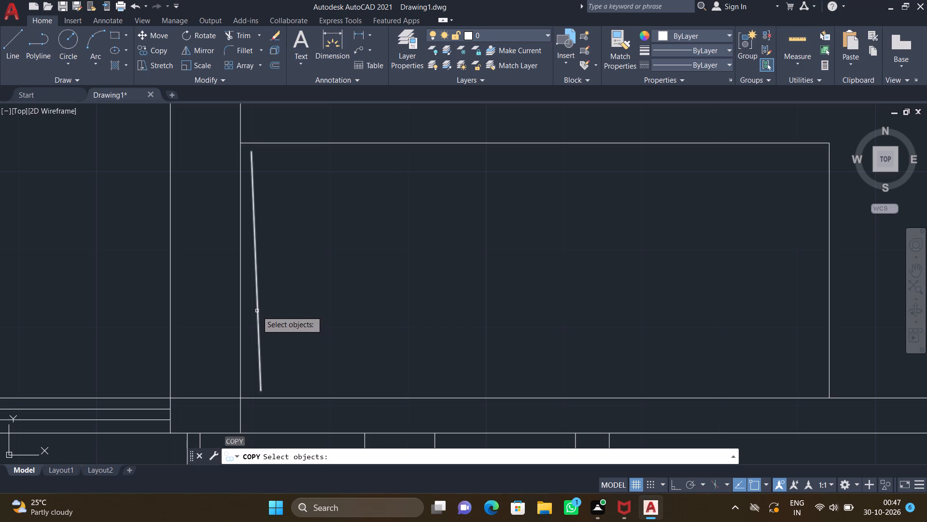
left_click(257, 311)
key("Return")
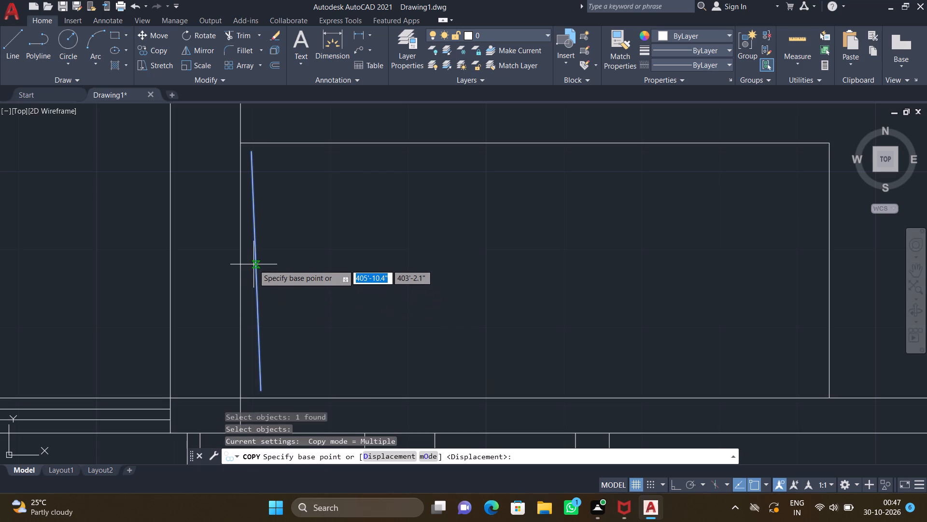
key("F8")
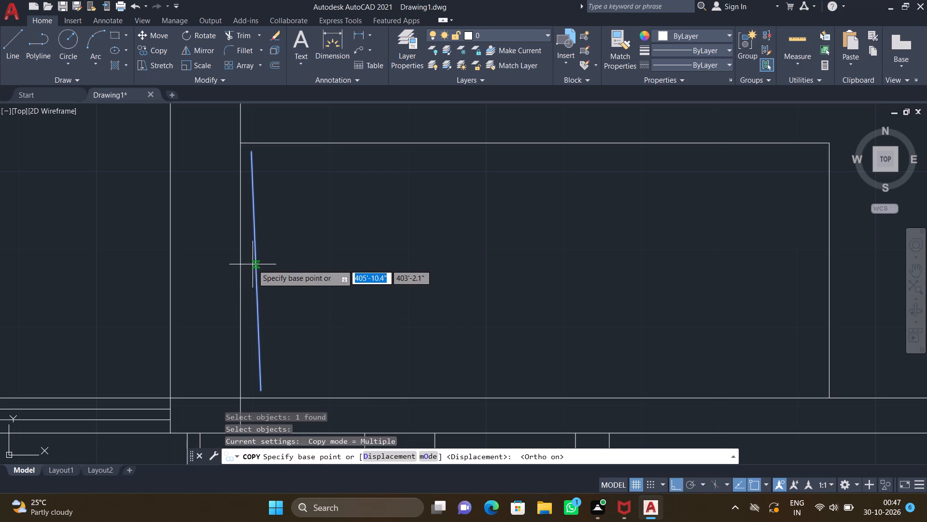
left_click(256, 273)
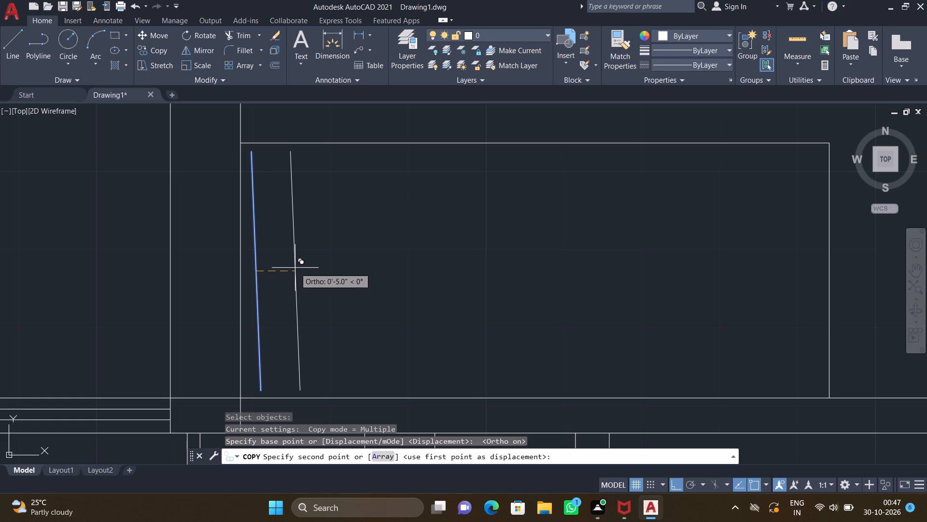
key("a")
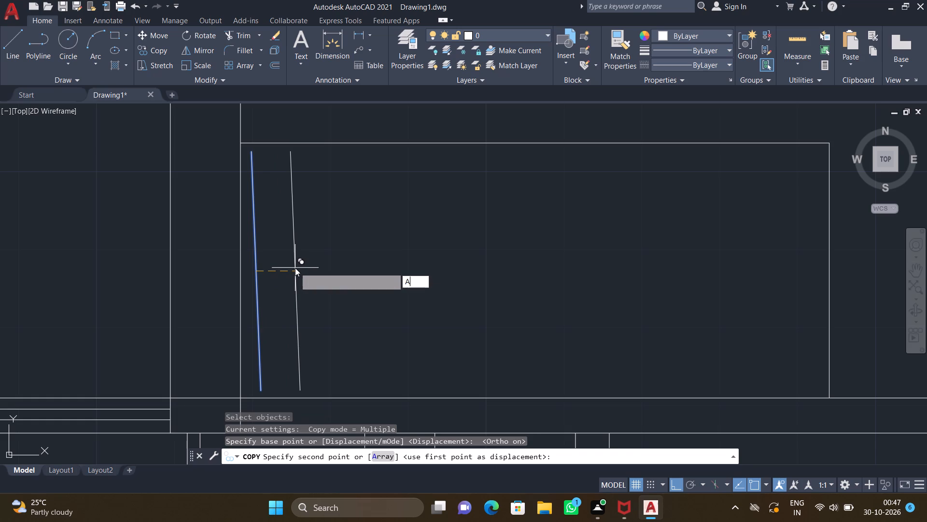
key("Return")
type("18")
key("Return")
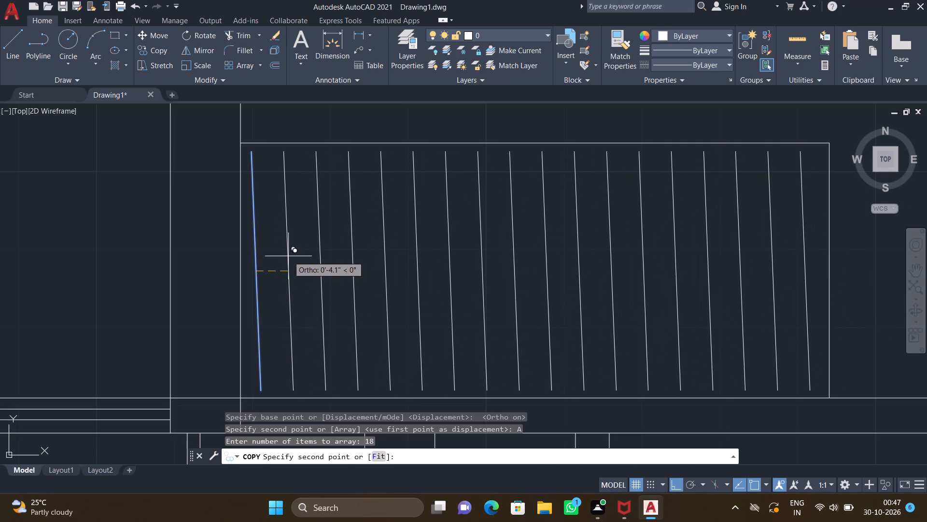
left_click(288, 256)
key("Return")
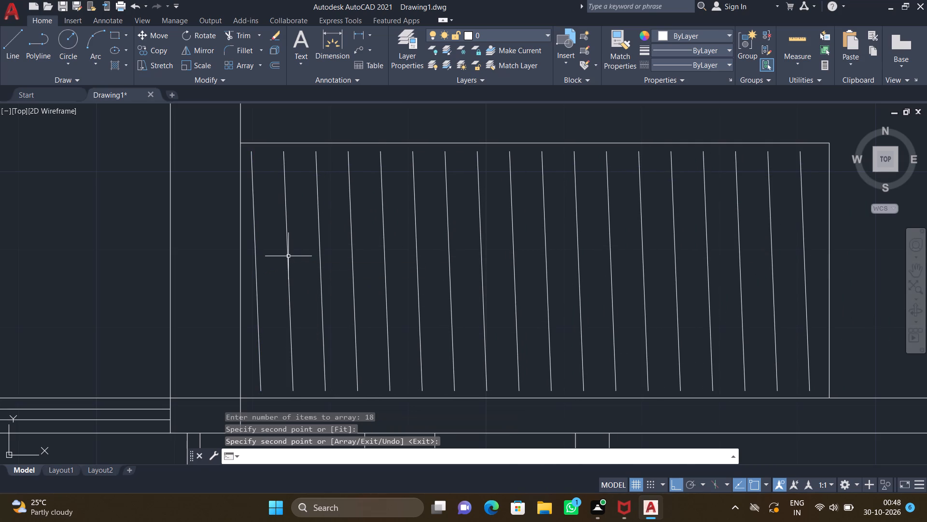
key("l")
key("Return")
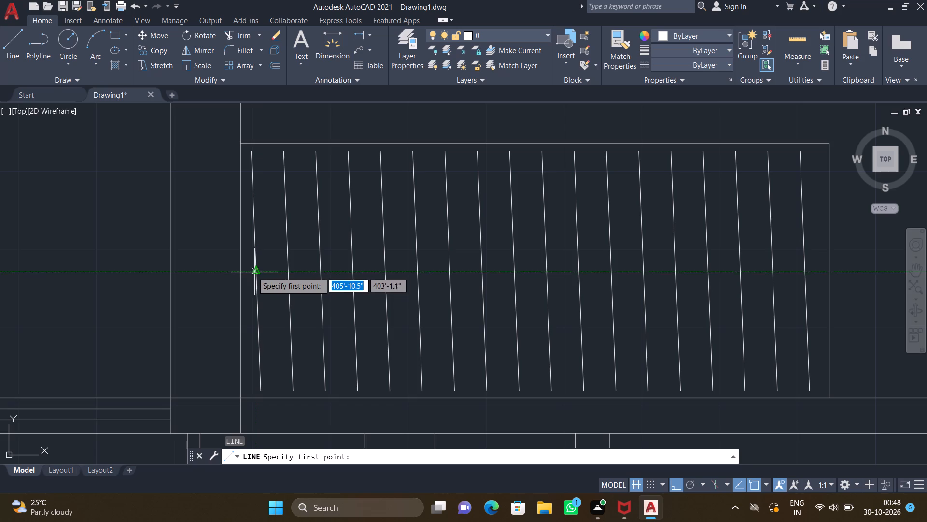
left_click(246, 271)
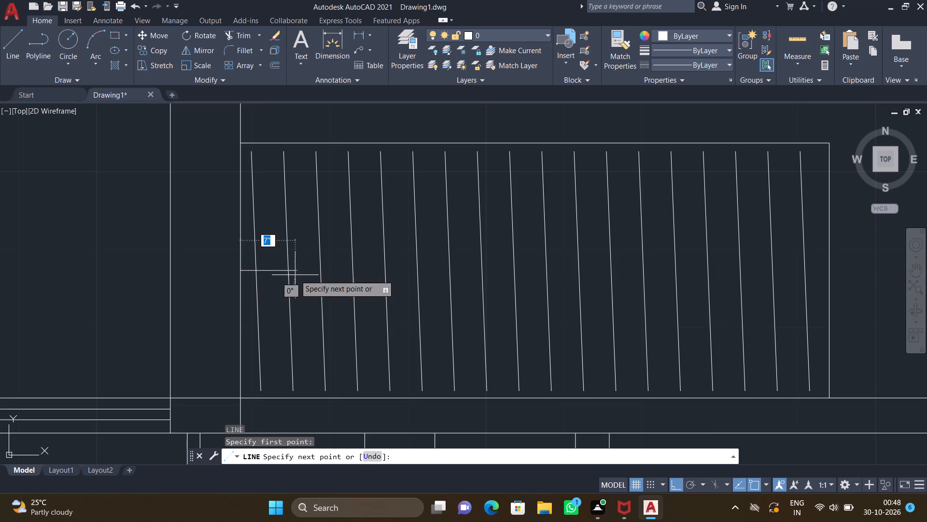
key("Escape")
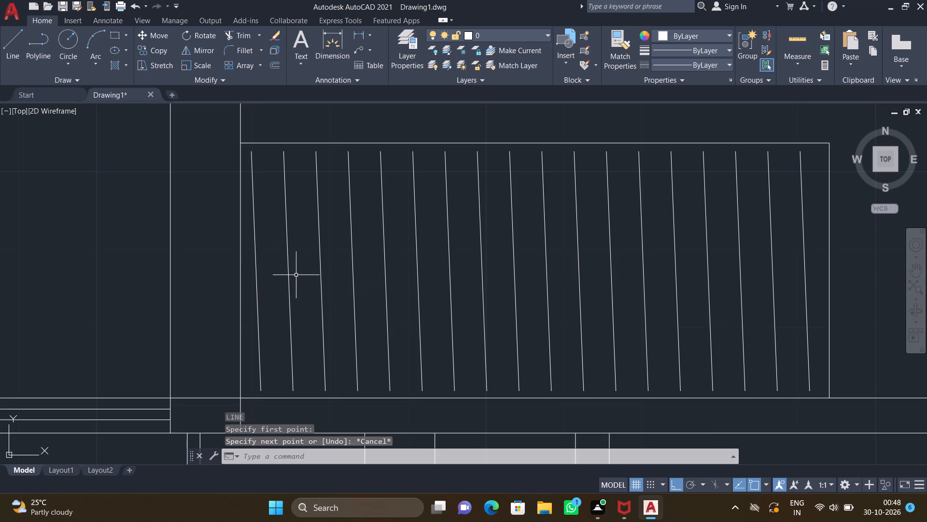
Draw a horizontal line through the midpoints of the slanted lines, from near the northwest wardrobe's west edge to near its east edge.
key("l")
key("Return")
scroll(268, 287, "up", 2)
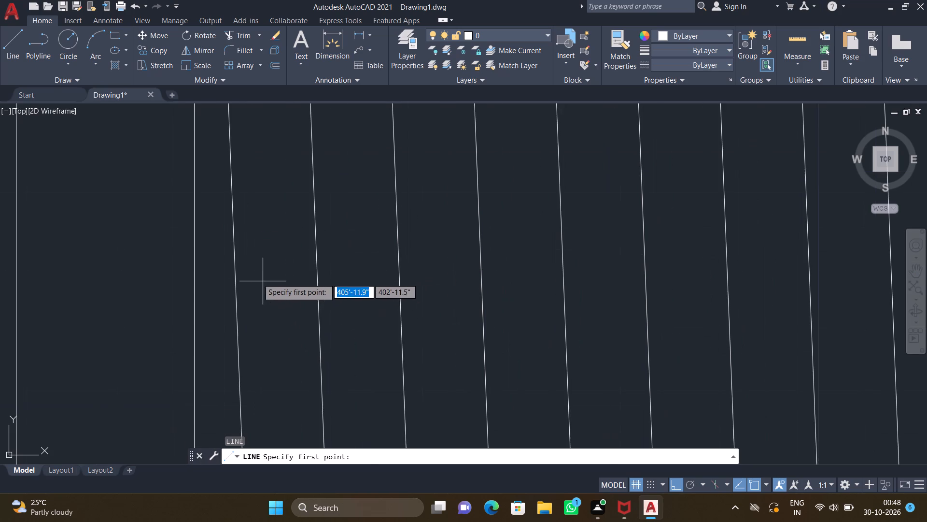
scroll(250, 274, "down", 2)
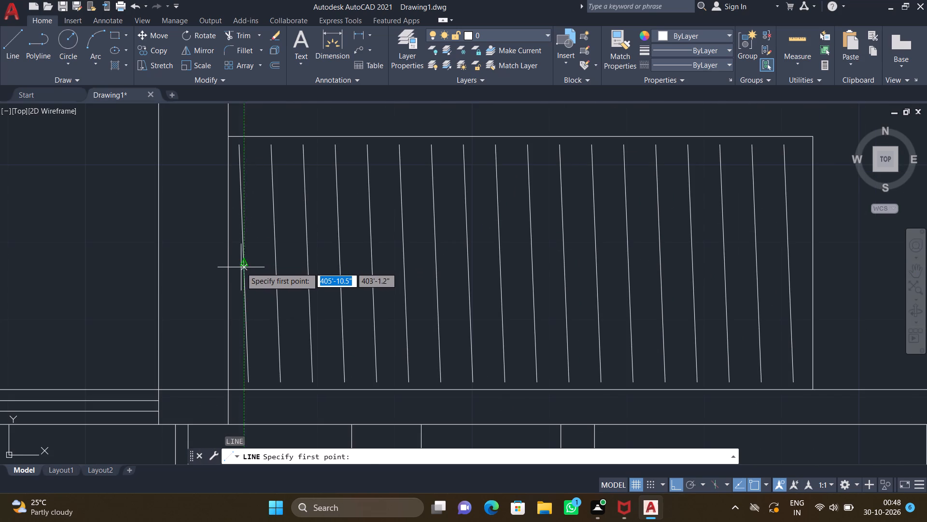
scroll(242, 268, "up", 3)
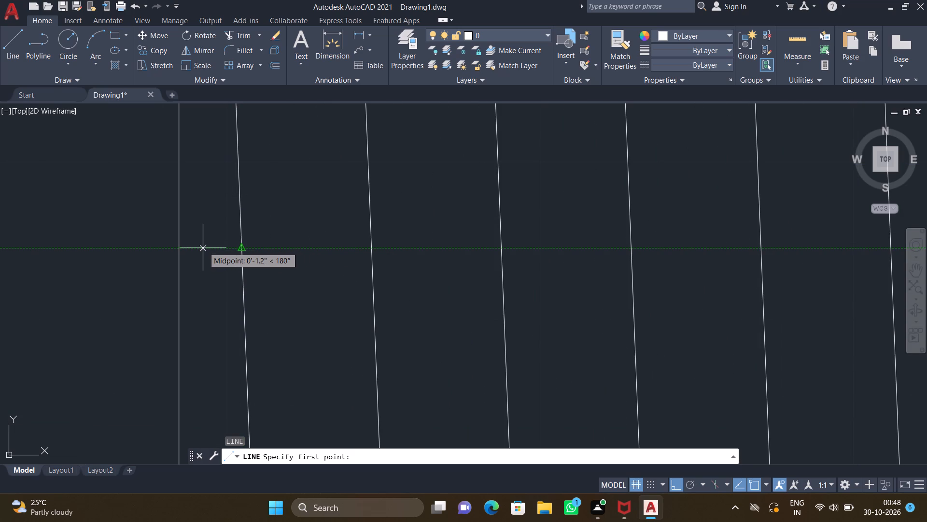
left_click_drag(203, 248, 209, 250)
scroll(340, 254, "down", 3)
middle_click_drag(474, 266, 362, 242)
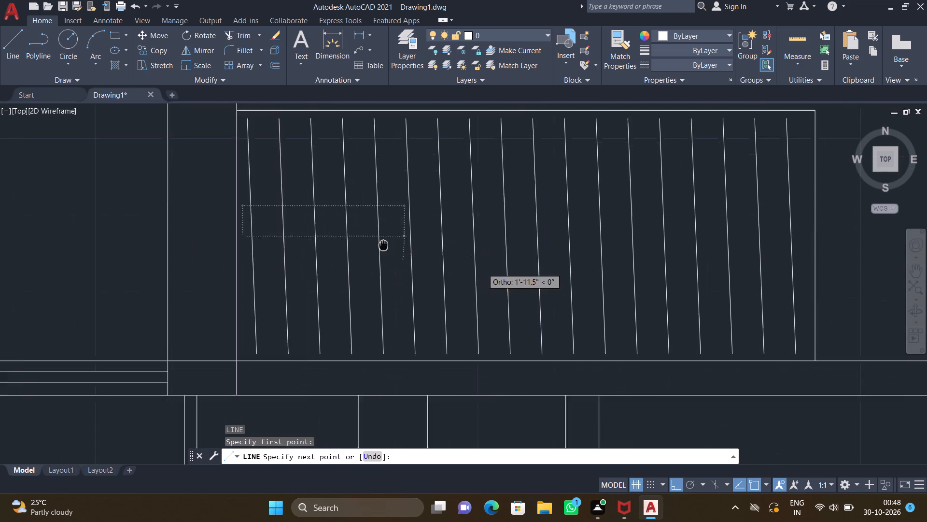
middle_click_drag(362, 242, 321, 242)
scroll(324, 243, "down", 2)
middle_click_drag(441, 248, 376, 262)
scroll(425, 243, "up", 4)
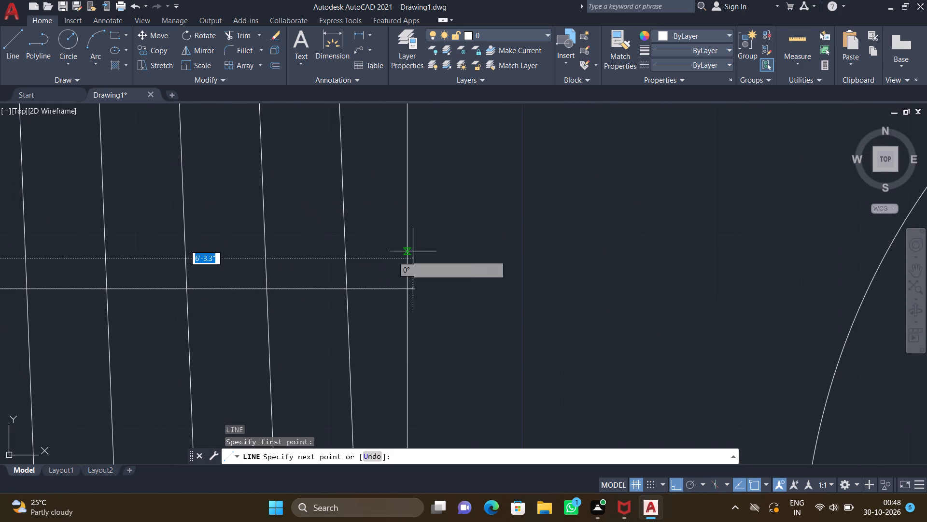
scroll(383, 284, "up", 2)
left_click(364, 295)
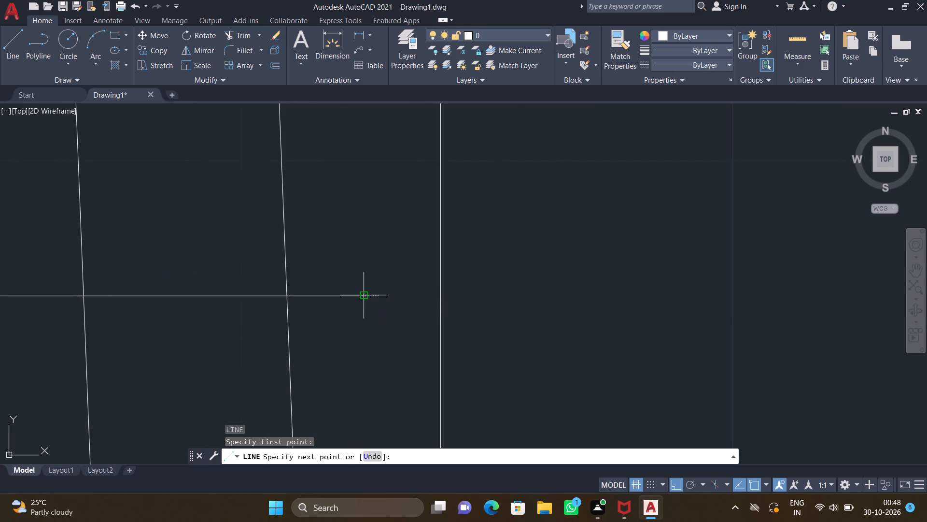
key("Return")
Draw a slightly slanted, near-vertical line about 2'-9.6" long inside the northeast room's wardrobe rectangle, close to its west edge.
scroll(349, 292, "down", 5)
middle_click_drag(549, 350, 478, 332)
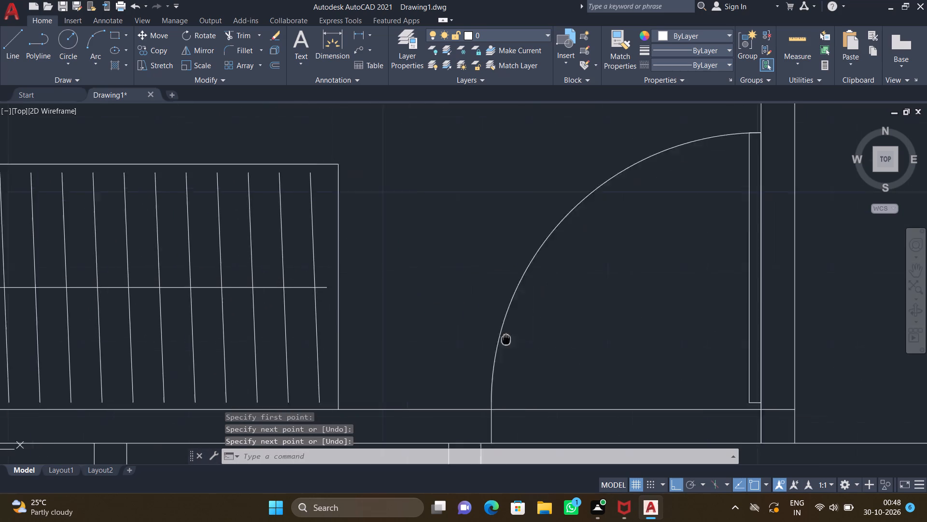
middle_click_drag(478, 332, 434, 322)
scroll(431, 322, "down", 4)
middle_click_drag(501, 340, 330, 315)
scroll(523, 279, "up", 3)
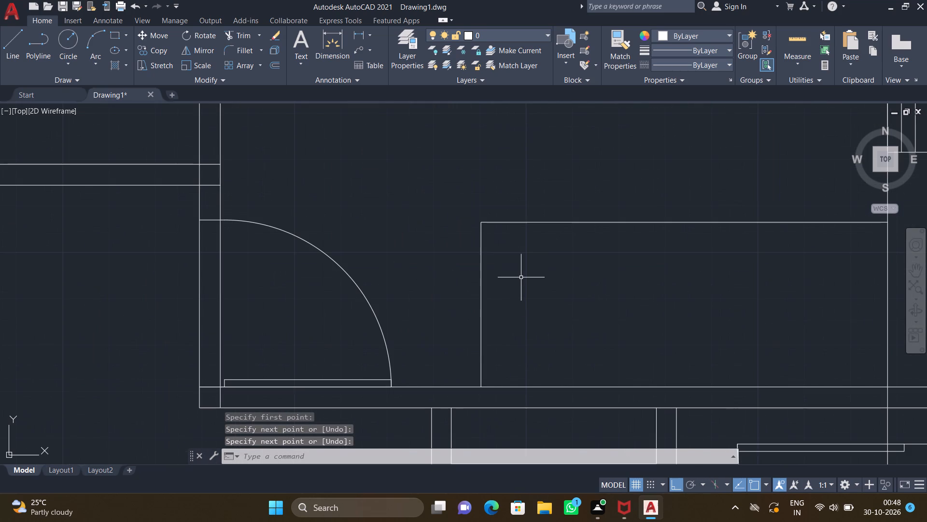
key("F8")
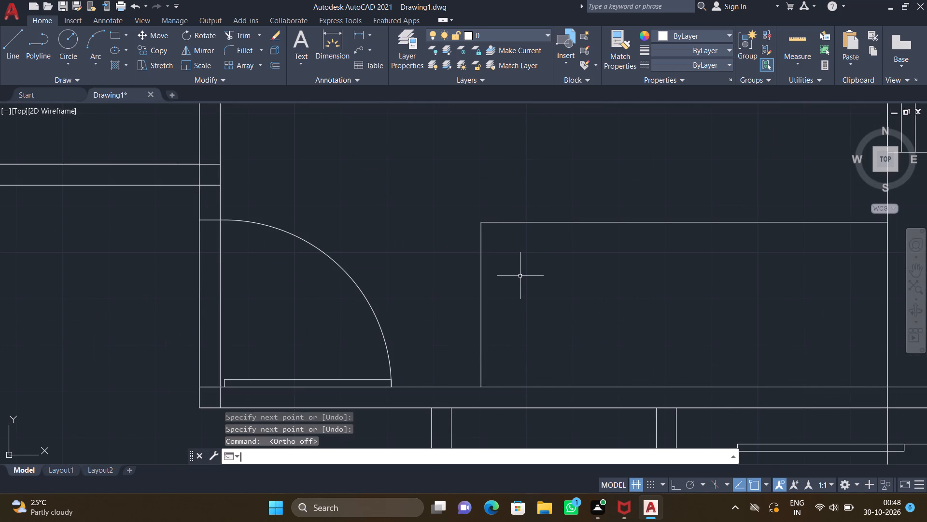
key("l")
key("Return")
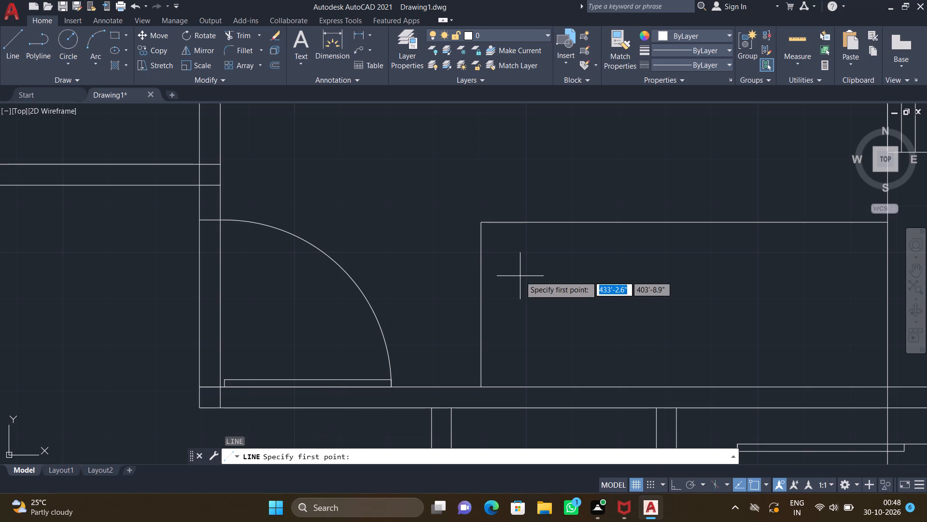
middle_click_drag(516, 273, 377, 232)
scroll(351, 195, "up", 2)
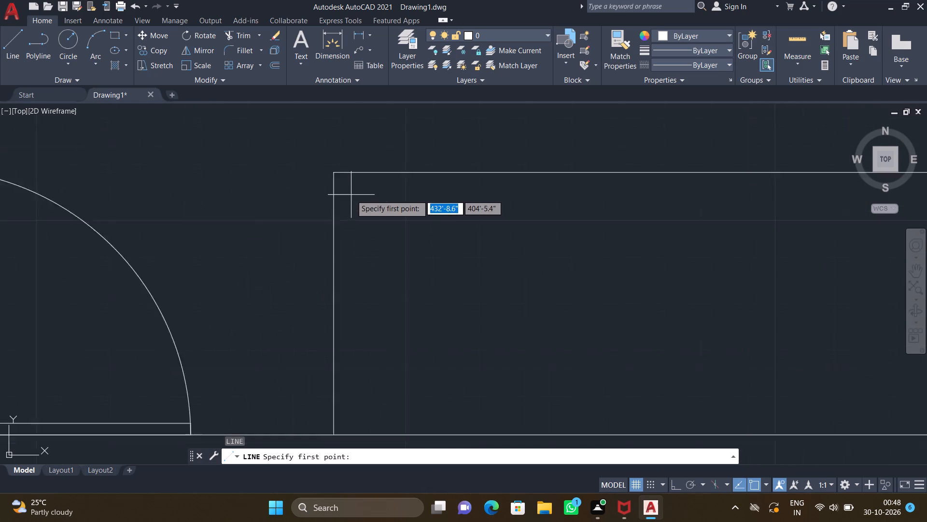
left_click_drag(337, 169, 344, 179)
middle_click_drag(371, 343, 370, 341)
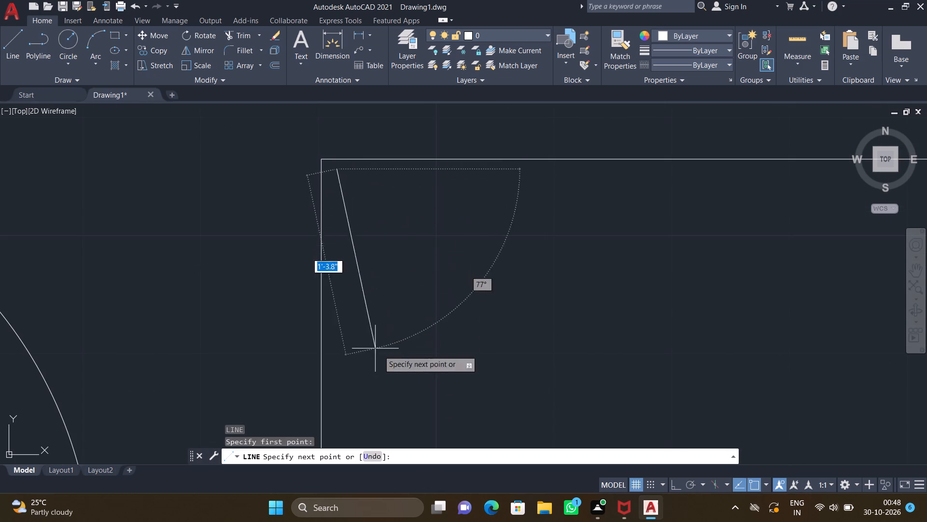
middle_click_drag(370, 341, 359, 298)
scroll(365, 316, "down", 2)
middle_click_drag(359, 378, 355, 340)
scroll(351, 356, "up", 3)
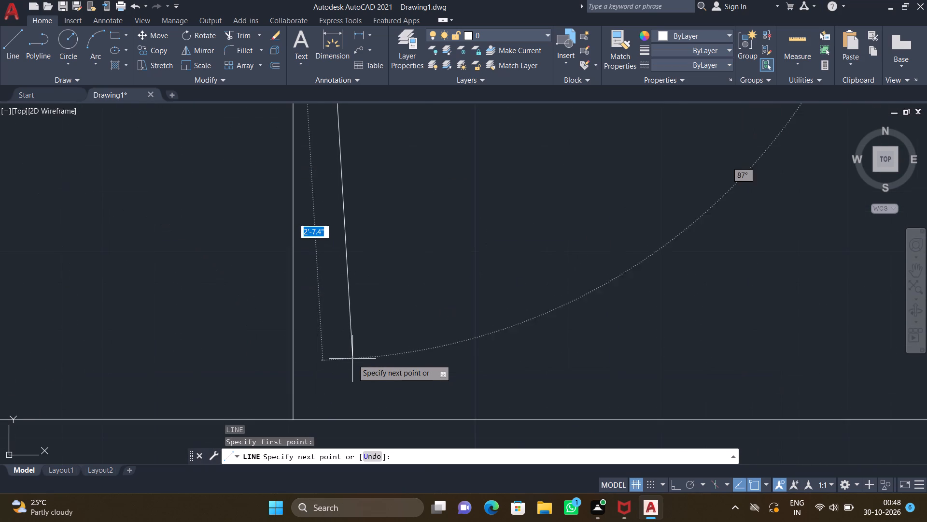
left_click(343, 399)
key("Return")
Copy the slanted line eastward as an array of 18 items about 4.8" apart across the northeast room's wardrobe rectangle.
scroll(391, 355, "down", 1)
middle_click_drag(370, 368, 341, 414)
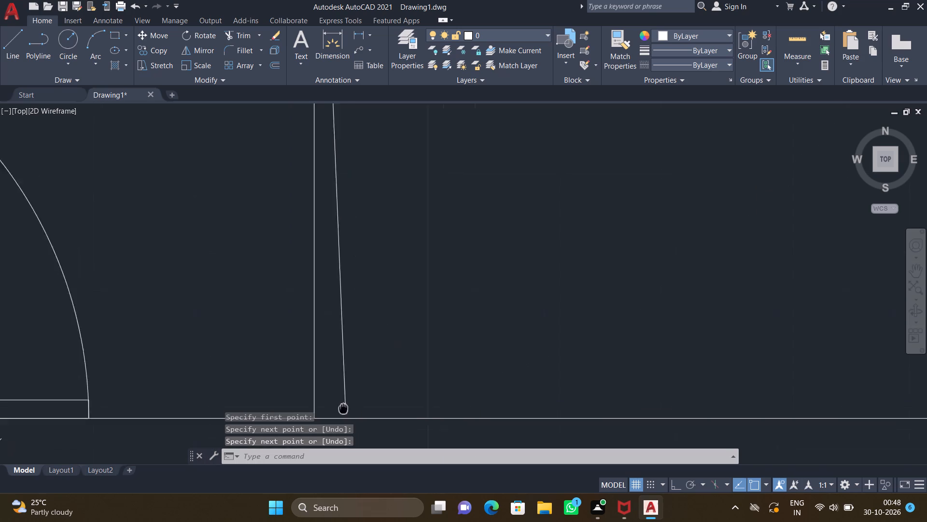
middle_click_drag(341, 414, 340, 419)
scroll(422, 333, "down", 3)
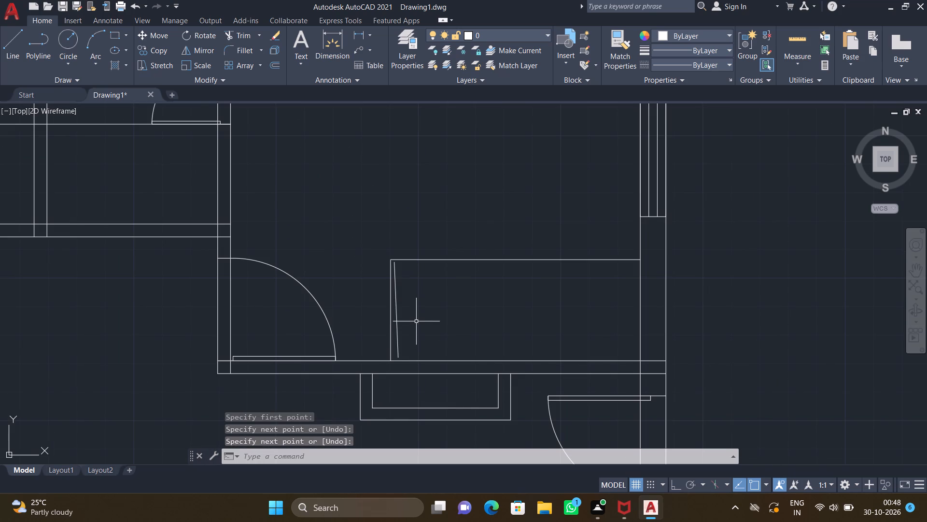
key("F8")
type("CO")
key("Return")
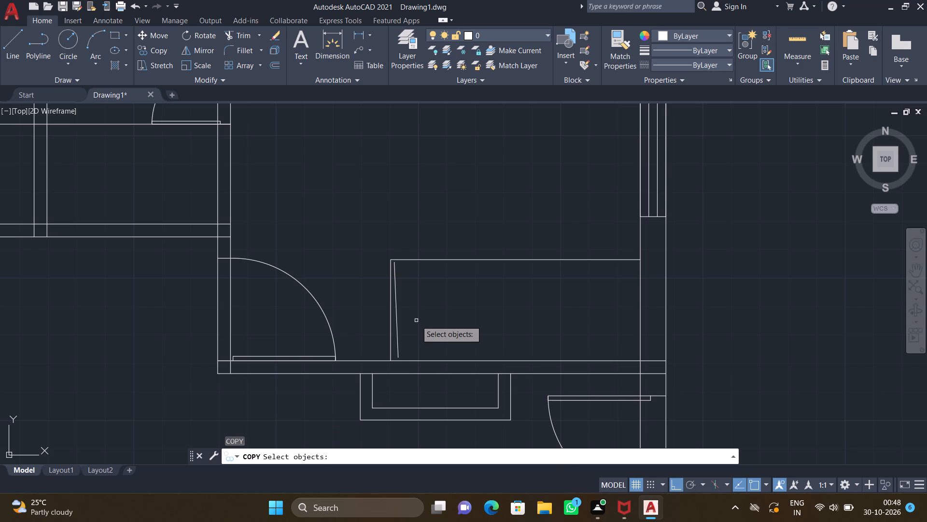
left_click(395, 306)
key("Return")
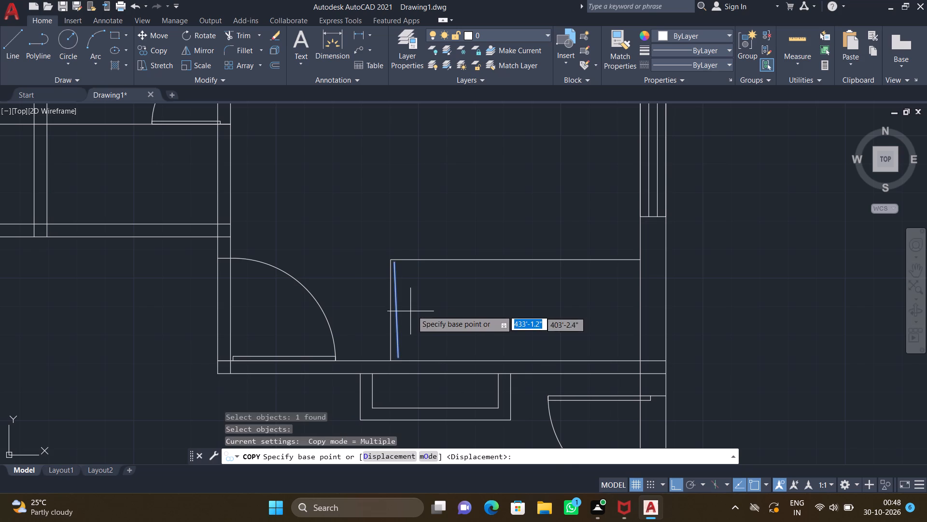
middle_click_drag(406, 305, 231, 295)
scroll(232, 308, "up", 2)
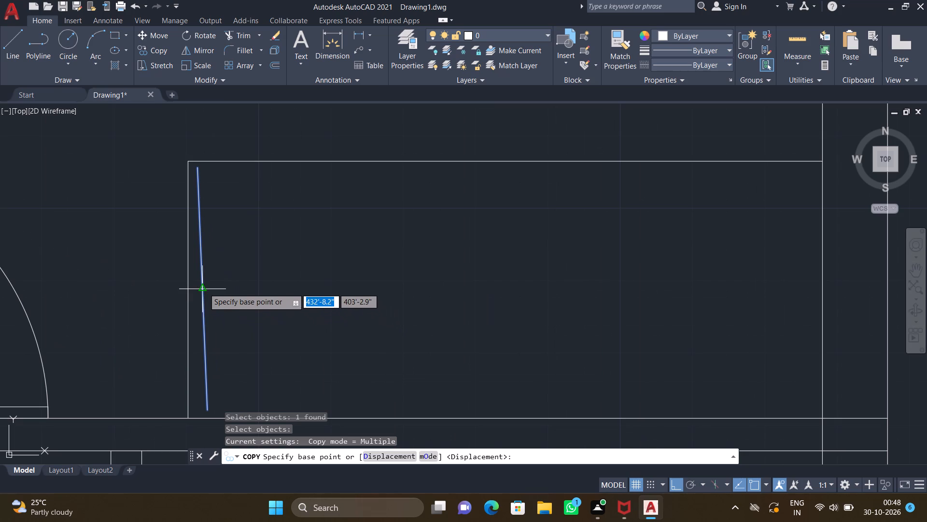
left_click(204, 286)
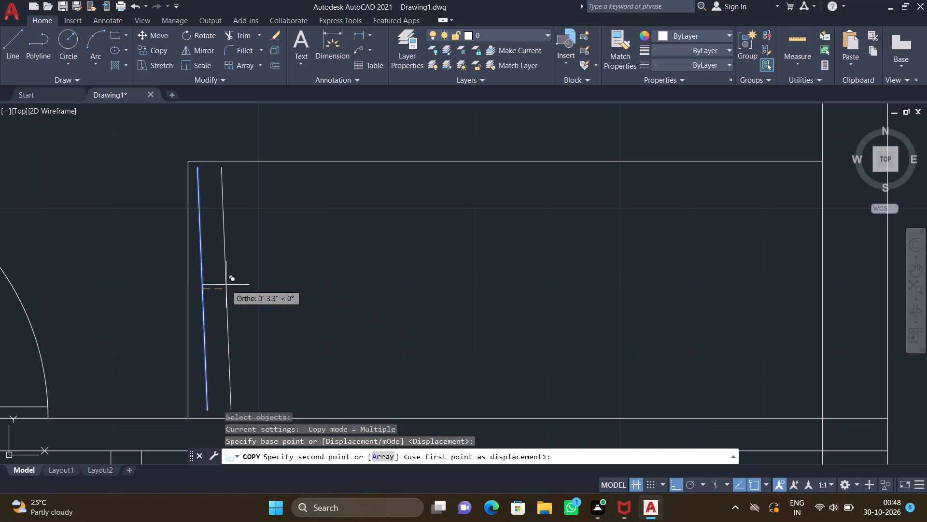
key("a")
key("Return")
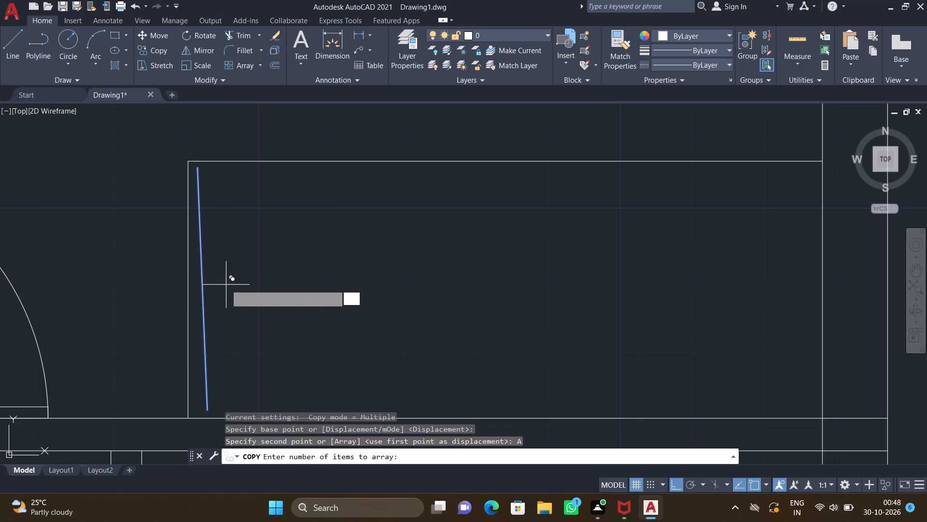
type("18")
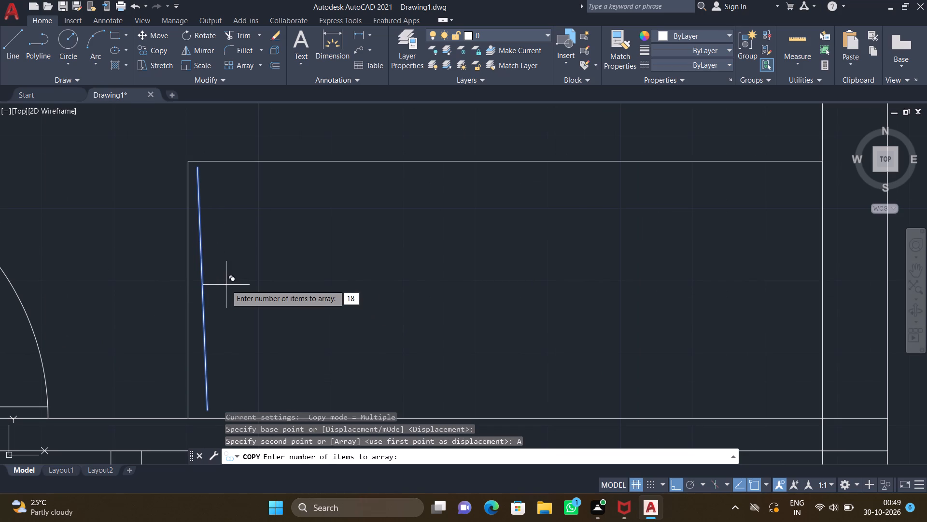
key("Return")
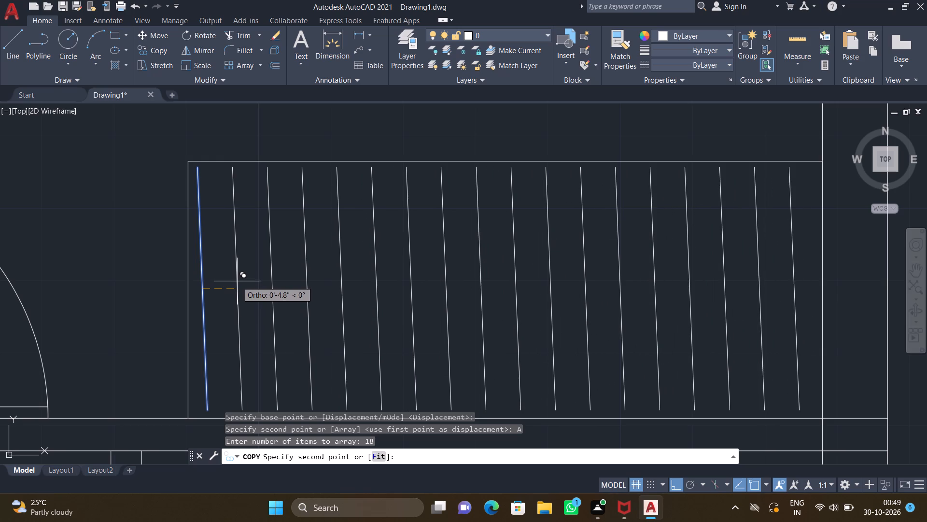
left_click(237, 281)
key("Return")
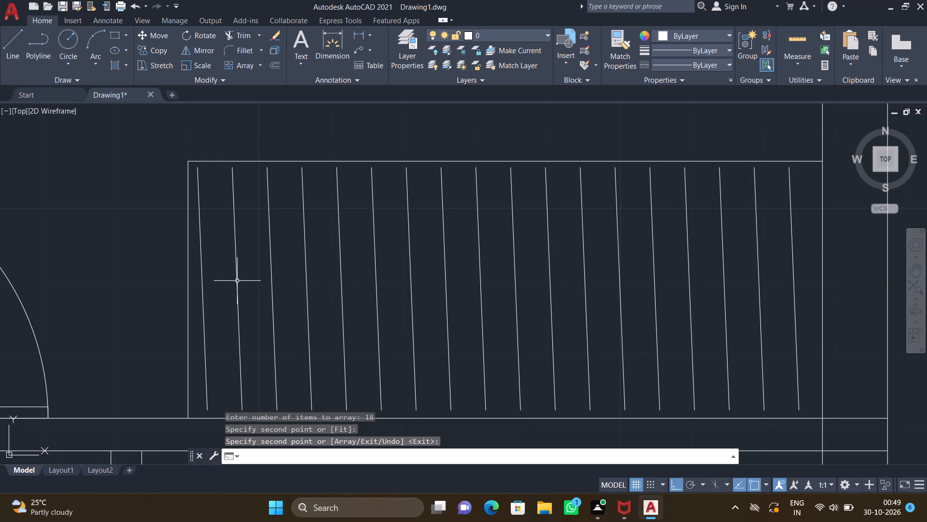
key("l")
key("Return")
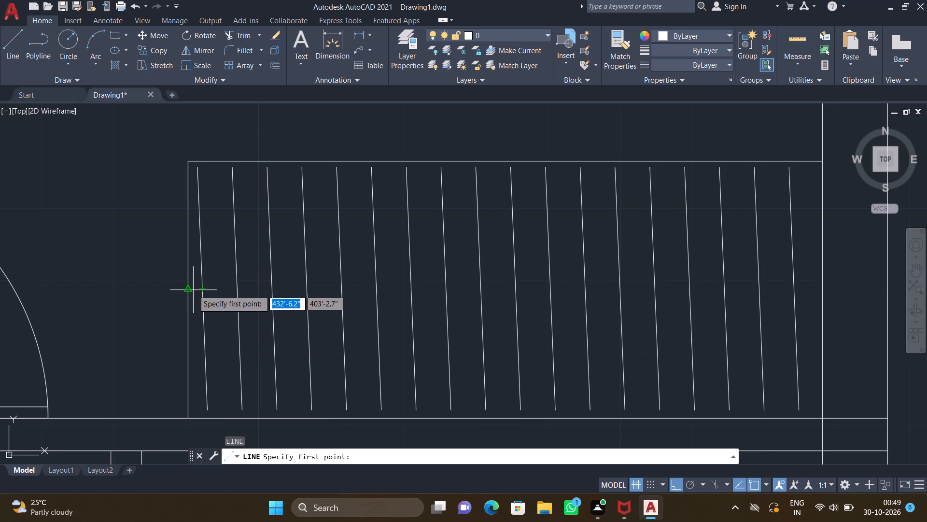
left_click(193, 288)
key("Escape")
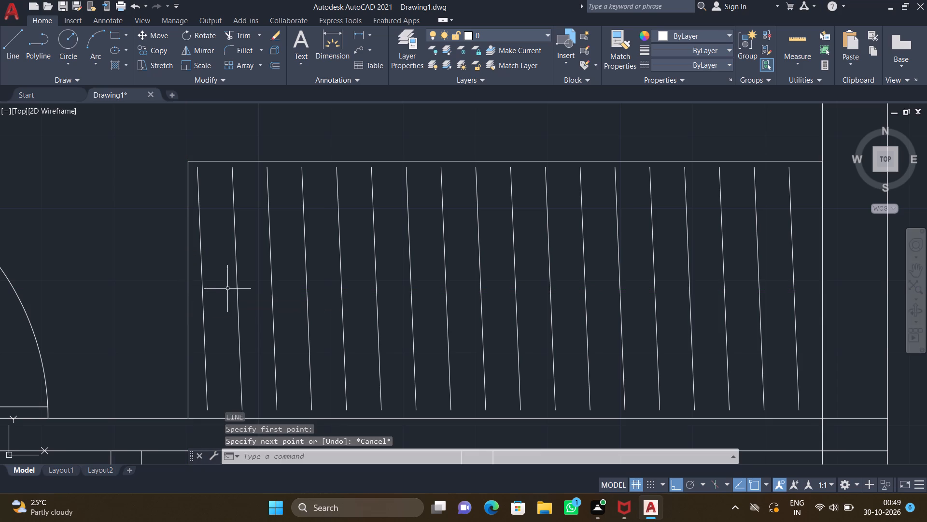
Draw a horizontal line about 7'-1" long through the slanted lines' midpoints, from near the northeast wardrobe's west edge to near its east edge.
middle_click_drag(228, 292, 160, 296)
key("l")
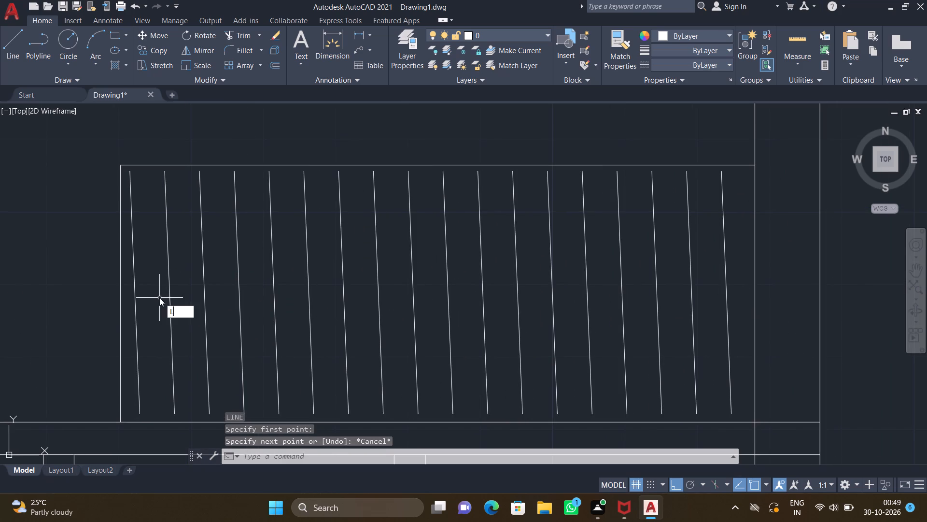
key("Return")
scroll(139, 297, "up", 2)
scroll(125, 285, "down", 2)
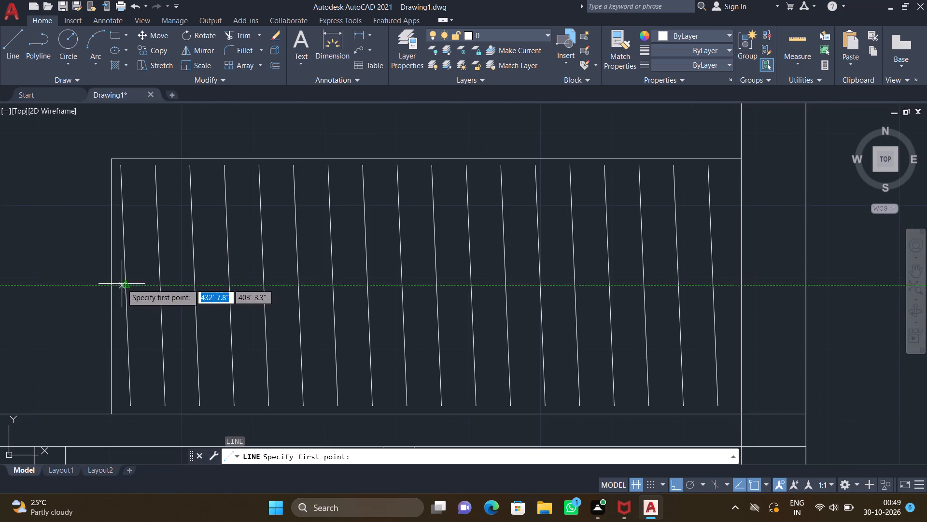
scroll(115, 286, "up", 2)
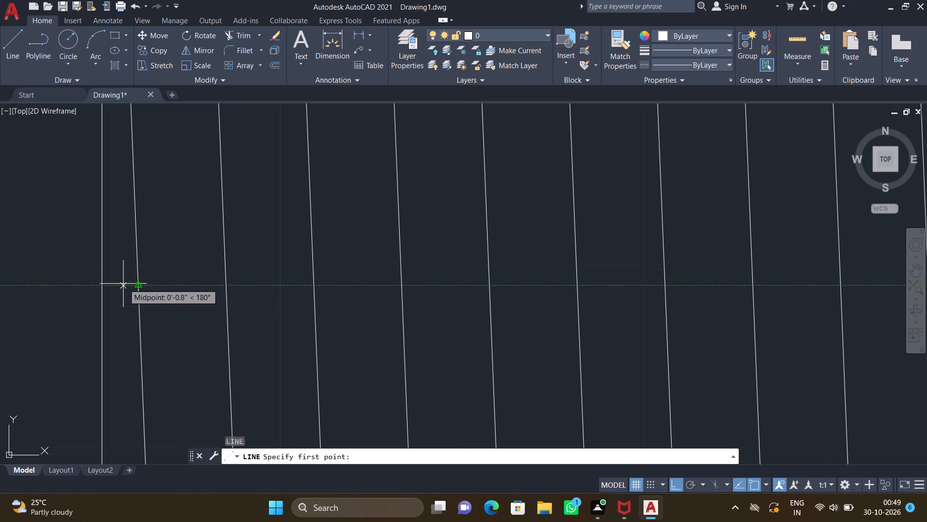
left_click(122, 283)
scroll(270, 288, "down", 2)
scroll(414, 293, "down", 3)
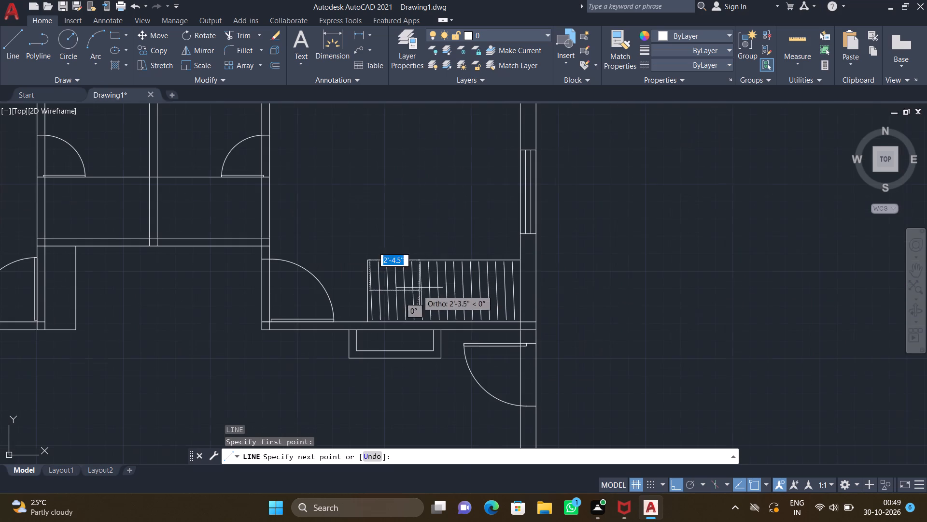
scroll(511, 296, "up", 2)
middle_click_drag(506, 292, 418, 270)
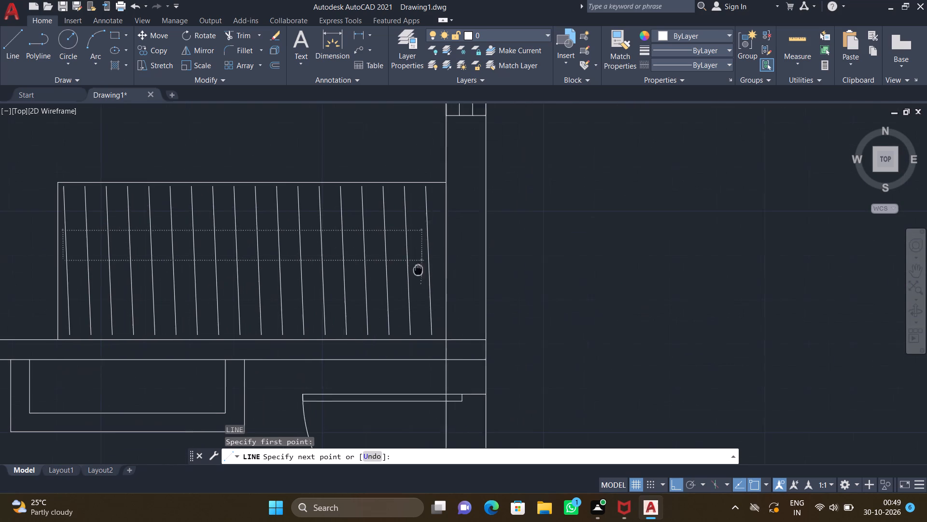
scroll(434, 263, "up", 4)
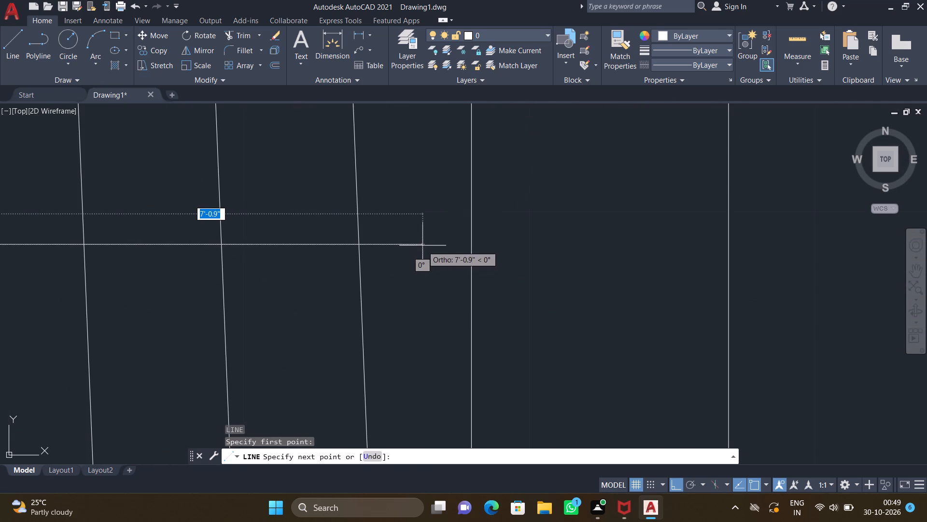
left_click(418, 242)
key("Return")
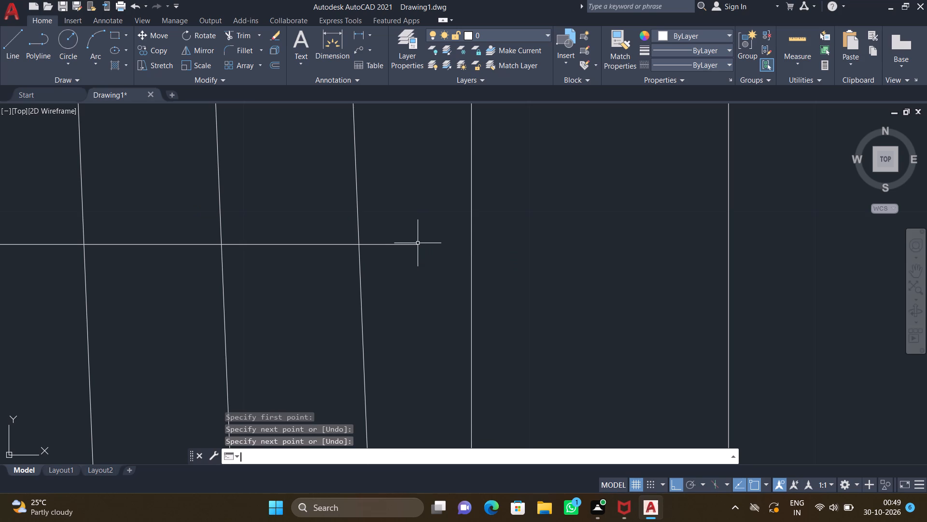
Draw a slightly slanted, near-horizontal line about 2'-11.5" long inside the southwest room's wardrobe rectangle, just below its north edge.
scroll(409, 246, "down", 5)
middle_click_drag(283, 337, 367, 290)
scroll(369, 292, "down", 3)
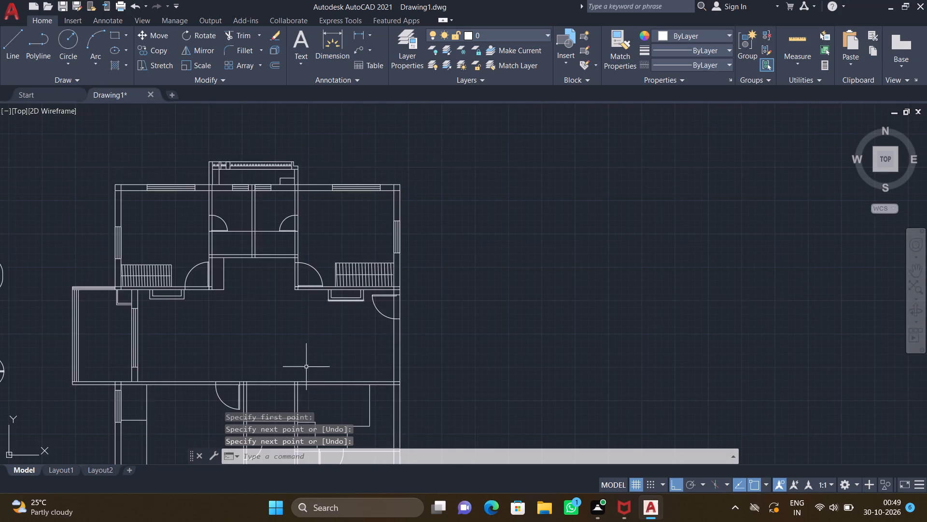
middle_click_drag(306, 359, 344, 300)
middle_click_drag(323, 360, 346, 279)
middle_click_drag(224, 309, 362, 288)
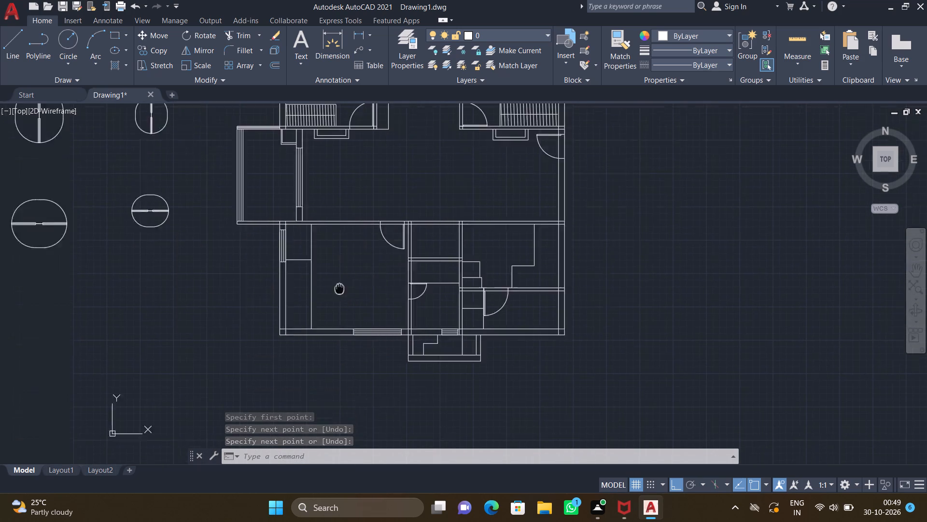
middle_click_drag(362, 288, 388, 286)
scroll(360, 266, "up", 4)
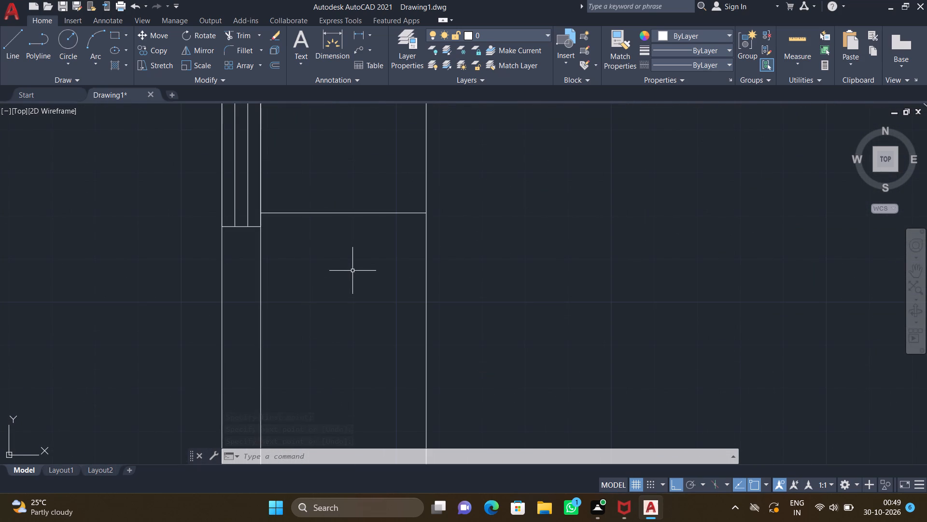
key("F8")
key("l")
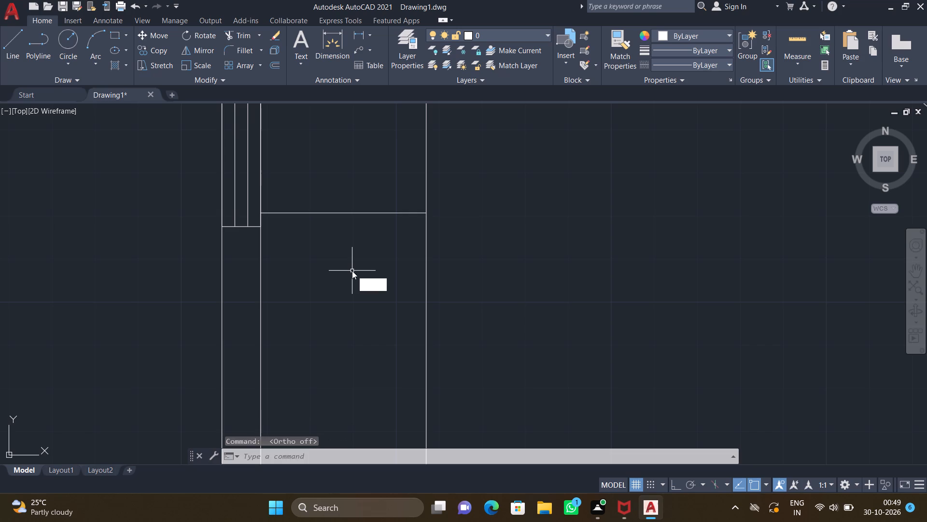
key("Return")
scroll(268, 227, "up", 3)
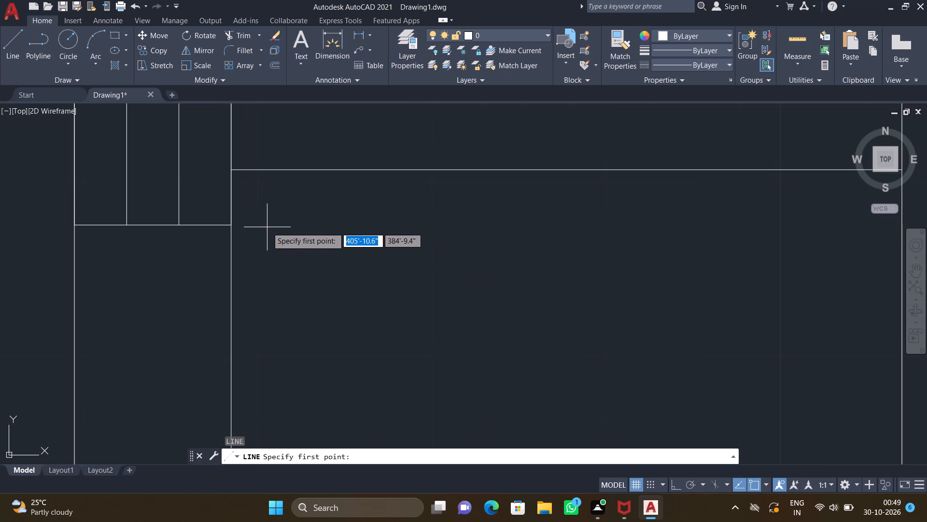
left_click_drag(259, 219, 267, 220)
scroll(422, 217, "down", 3)
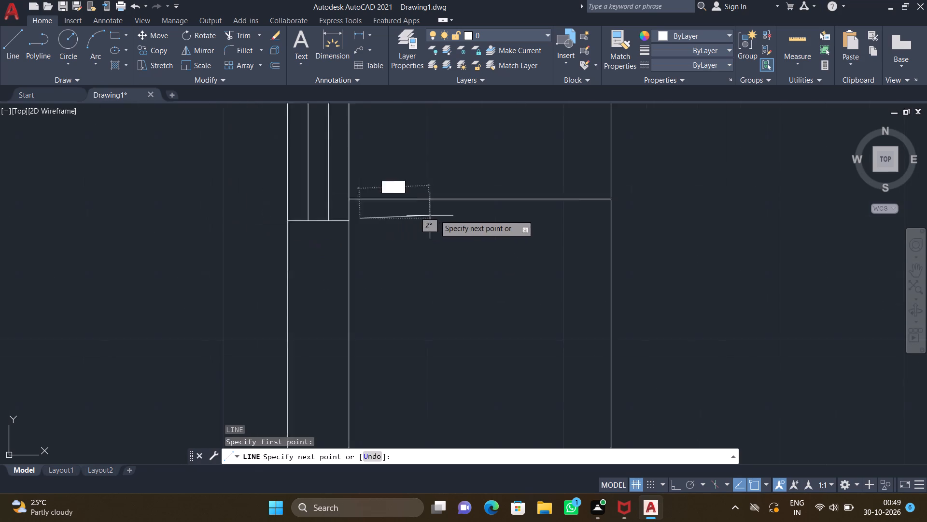
middle_click_drag(473, 217, 362, 217)
scroll(401, 211, "up", 3)
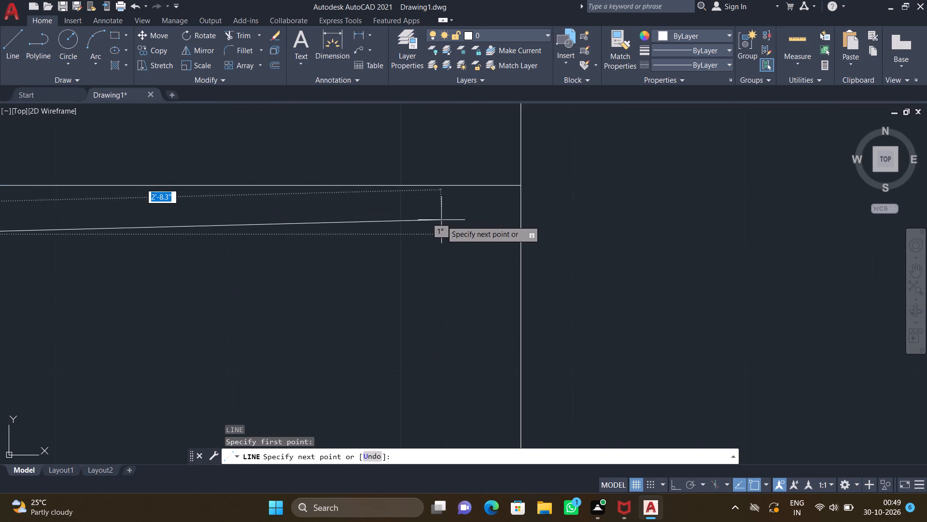
left_click(495, 210)
key("Return")
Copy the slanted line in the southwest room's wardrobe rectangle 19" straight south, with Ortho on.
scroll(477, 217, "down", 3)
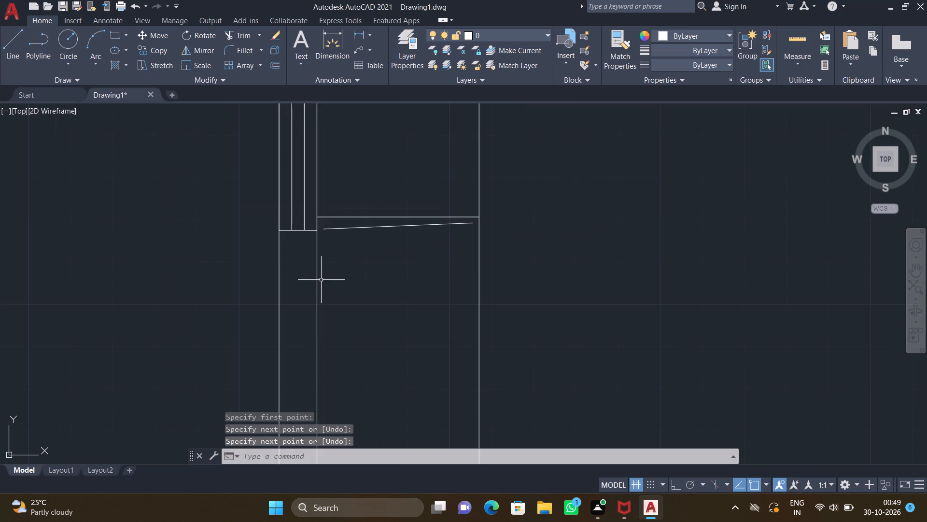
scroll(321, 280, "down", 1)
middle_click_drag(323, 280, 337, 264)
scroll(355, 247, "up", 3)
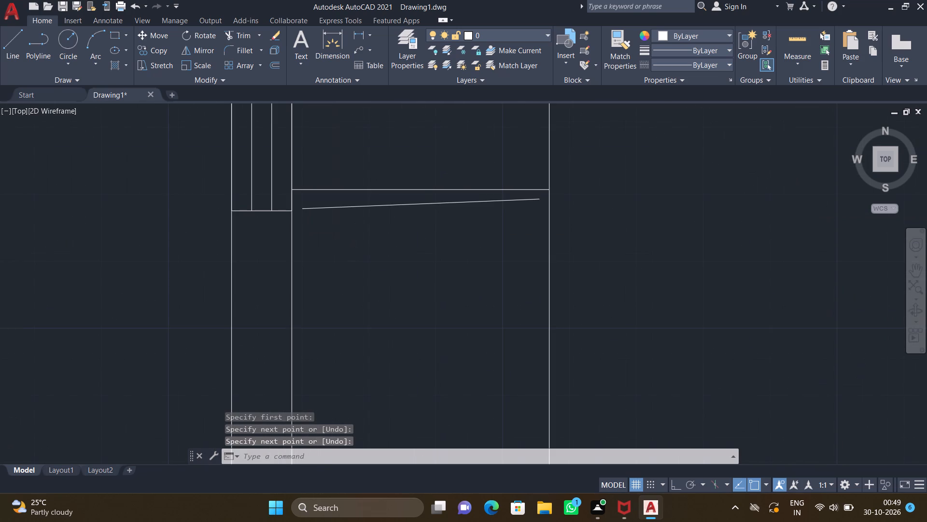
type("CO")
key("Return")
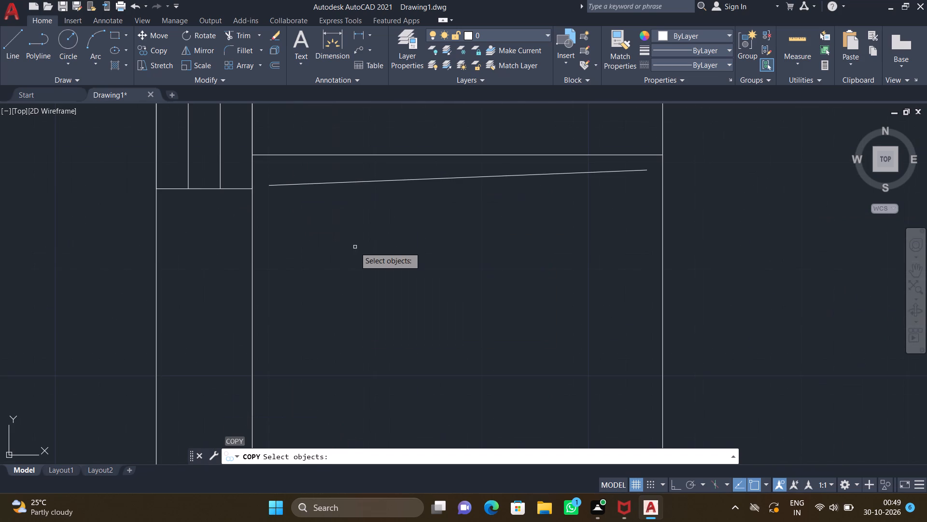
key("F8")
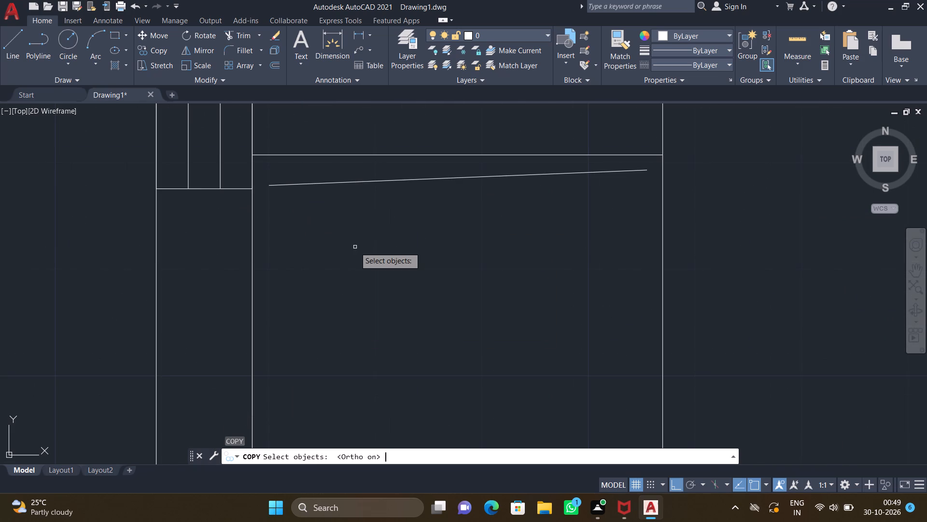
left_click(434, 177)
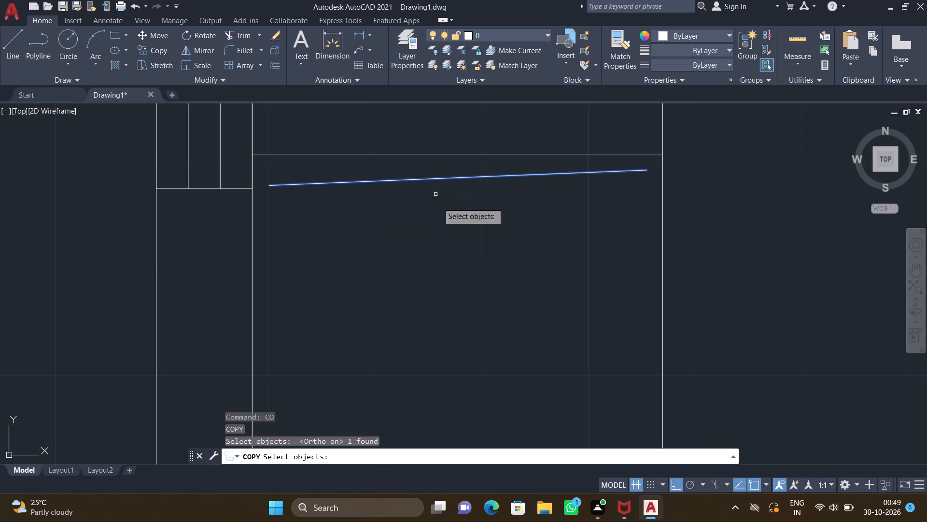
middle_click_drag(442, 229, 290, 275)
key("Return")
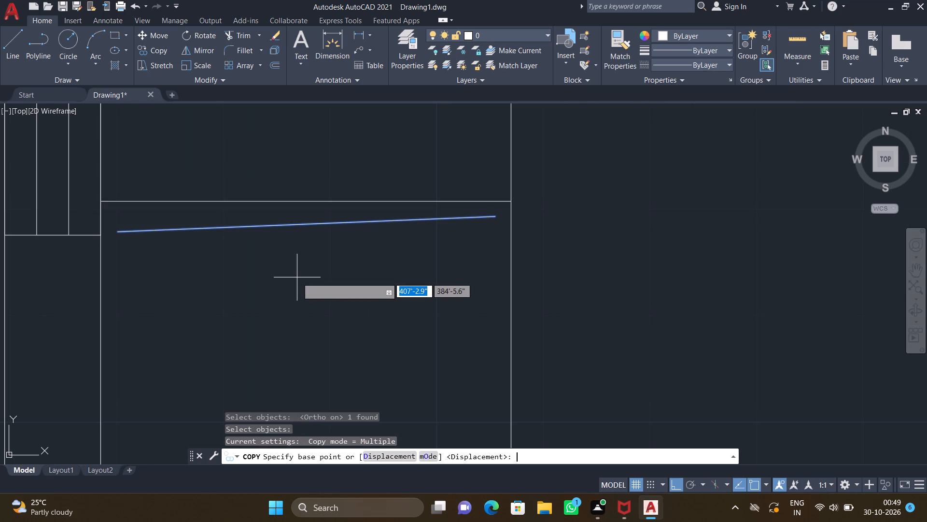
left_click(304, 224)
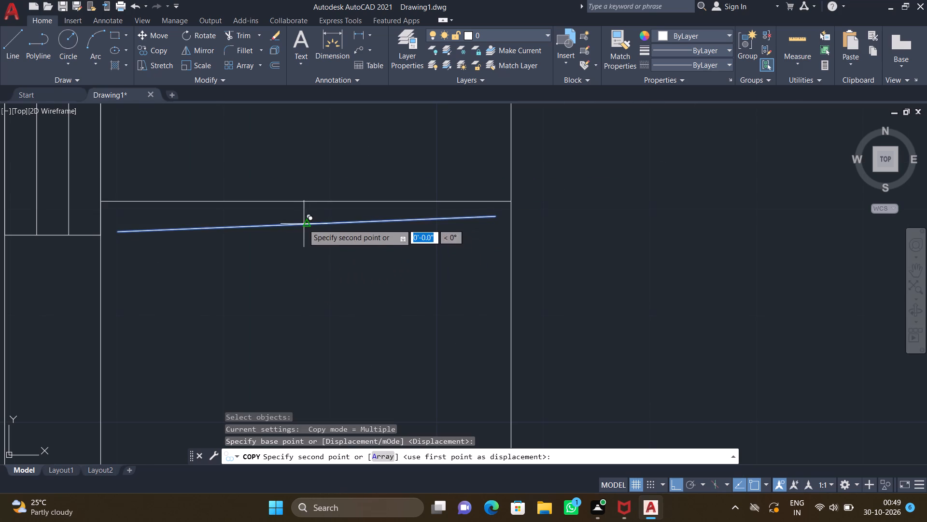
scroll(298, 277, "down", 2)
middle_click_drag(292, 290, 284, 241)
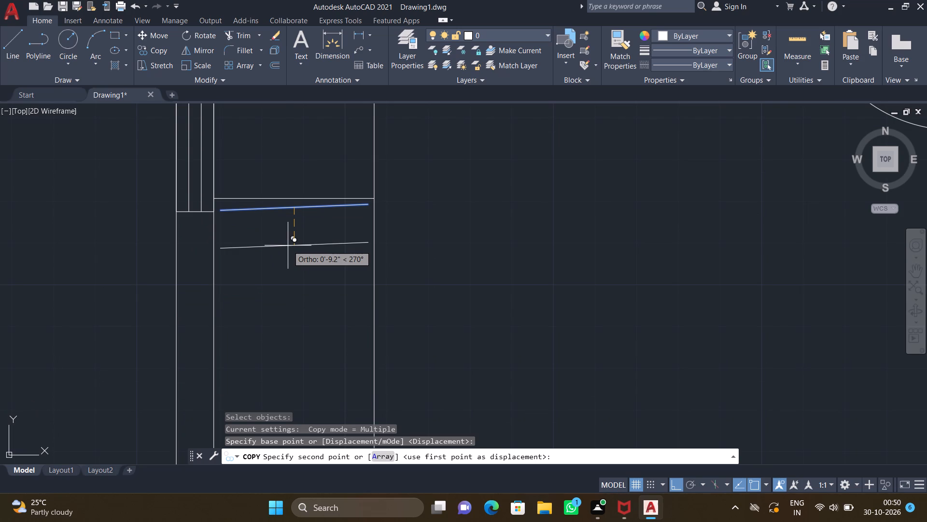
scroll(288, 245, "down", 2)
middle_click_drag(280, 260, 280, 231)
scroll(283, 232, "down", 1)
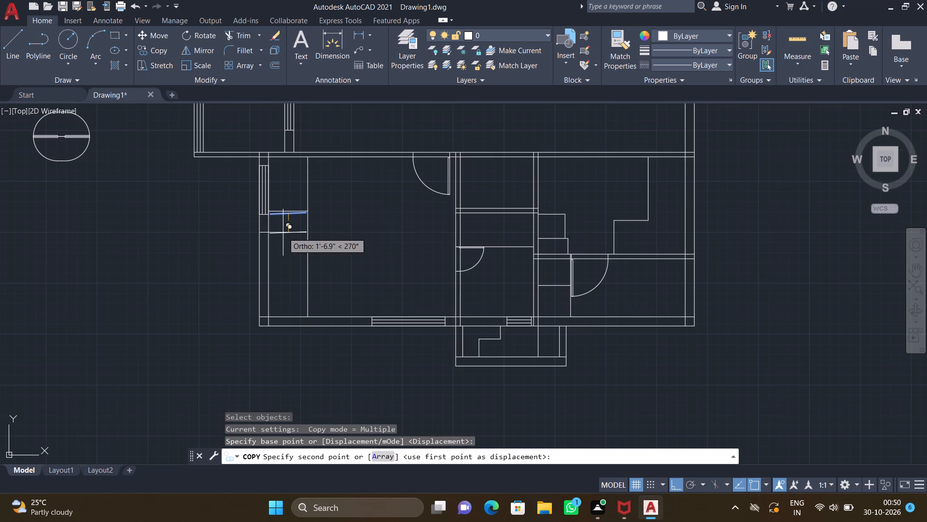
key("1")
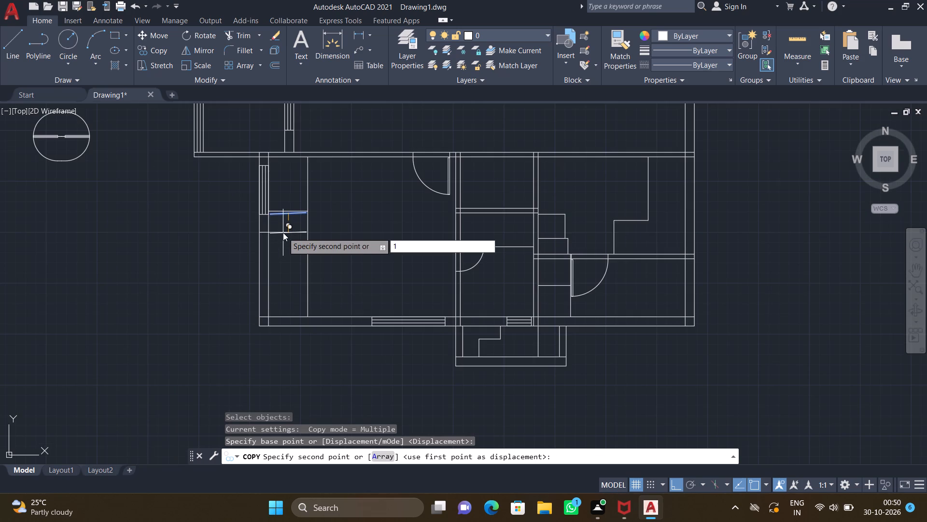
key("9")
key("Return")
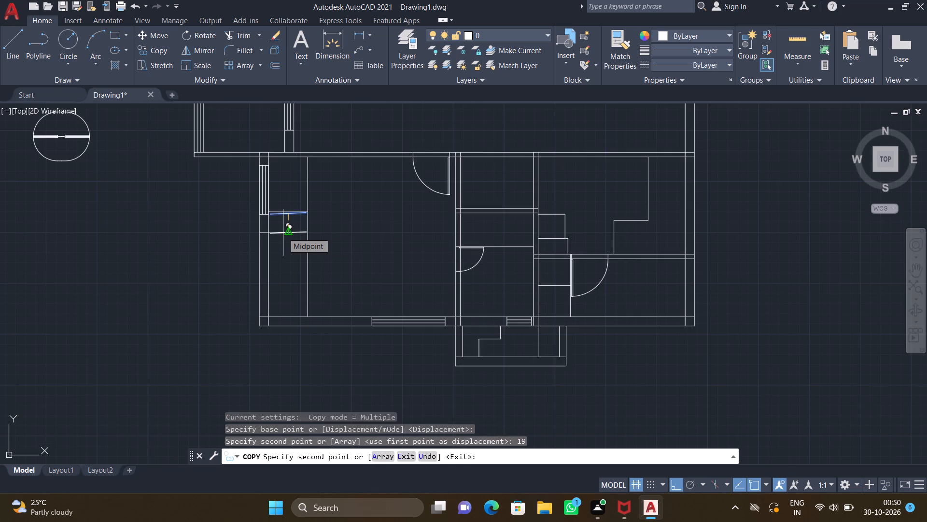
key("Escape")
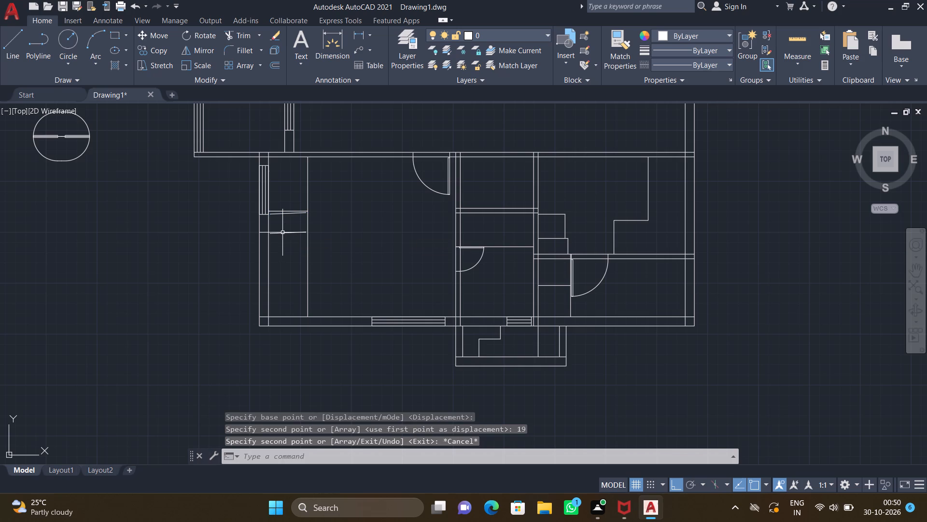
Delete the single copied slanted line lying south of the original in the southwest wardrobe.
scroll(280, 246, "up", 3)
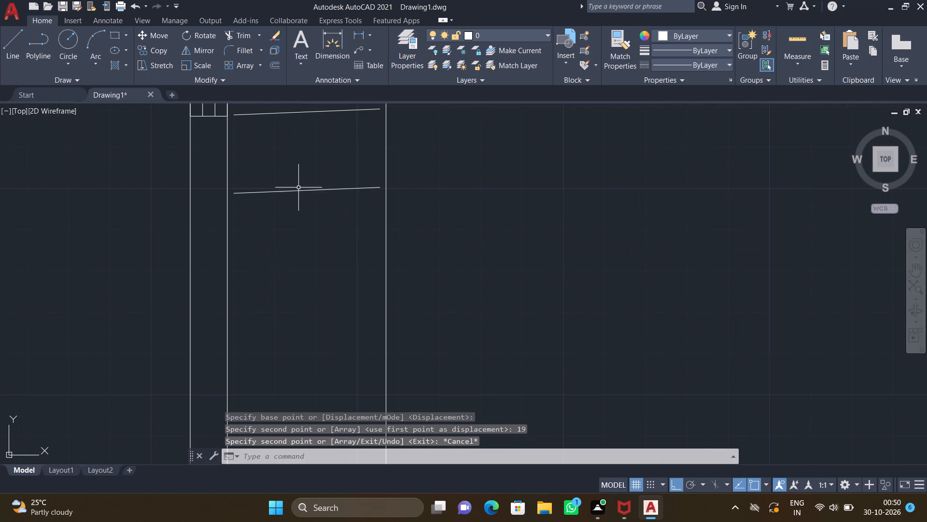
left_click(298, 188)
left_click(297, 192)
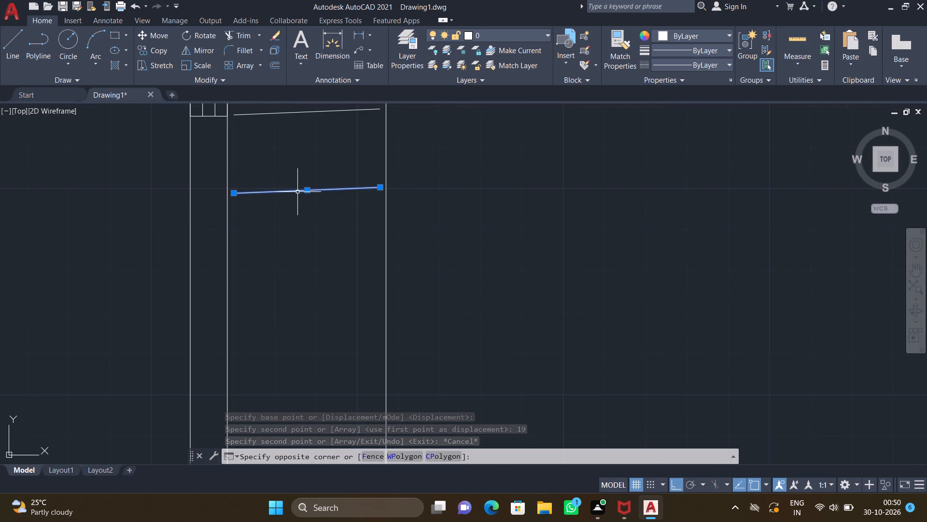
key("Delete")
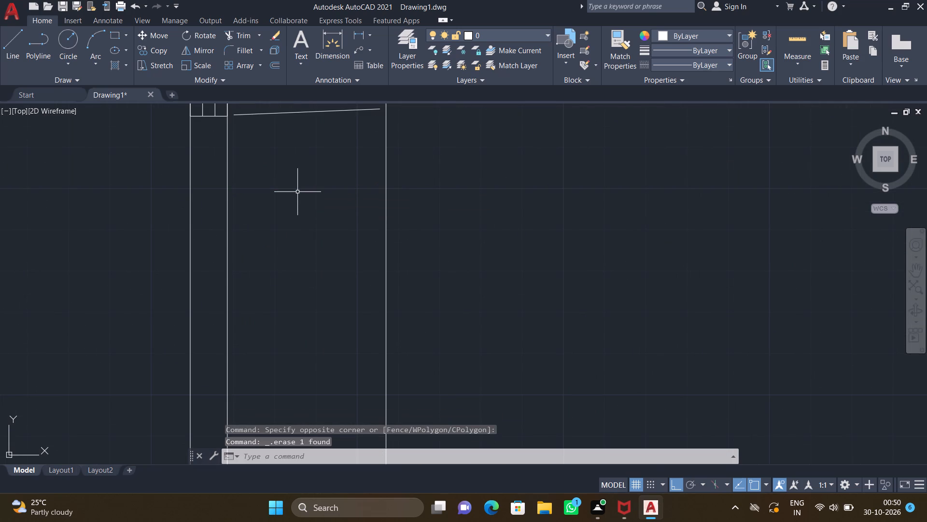
Copy the slanted line southward as an array of 18 items, spaced evenly down to near the southwest wardrobe's south edge.
type("CO")
key("Return")
scroll(296, 193, "down", 2)
middle_click_drag(289, 206, 269, 239)
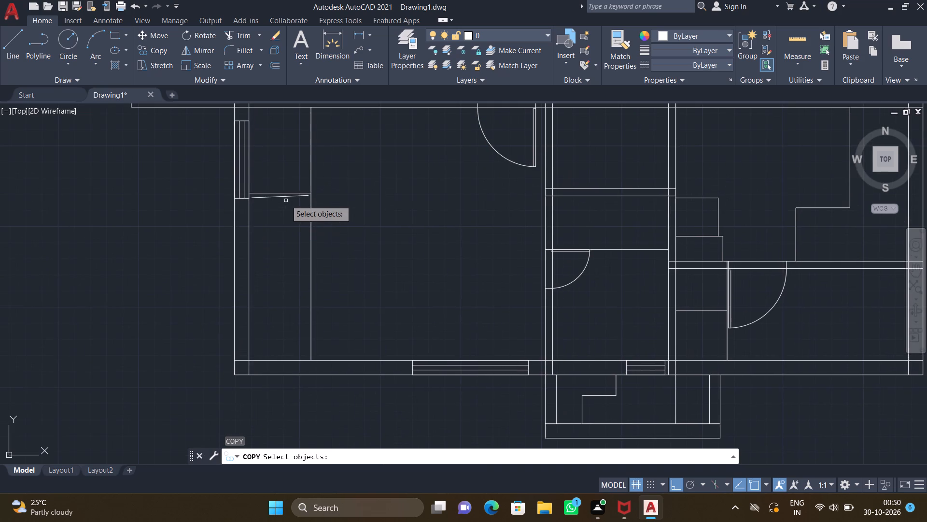
scroll(286, 197, "up", 3)
left_click(286, 194)
key("Return")
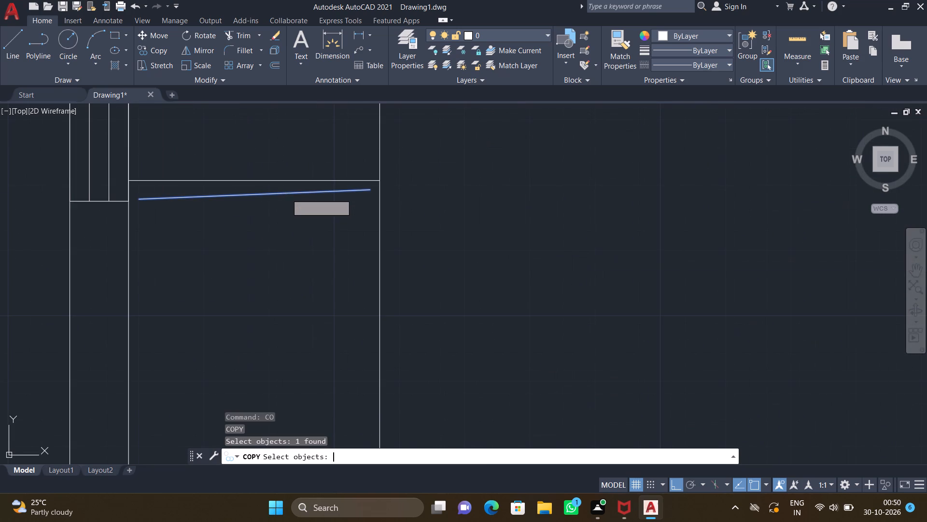
left_click(253, 197)
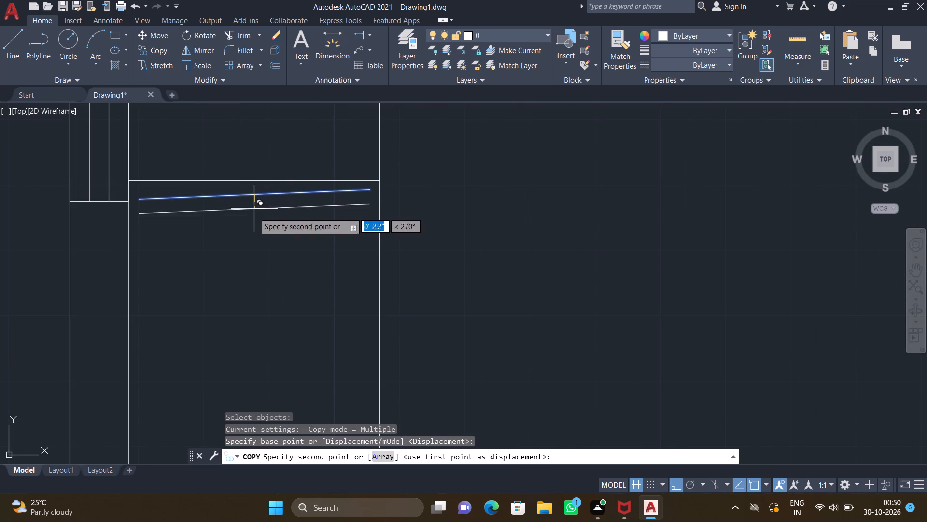
key("a")
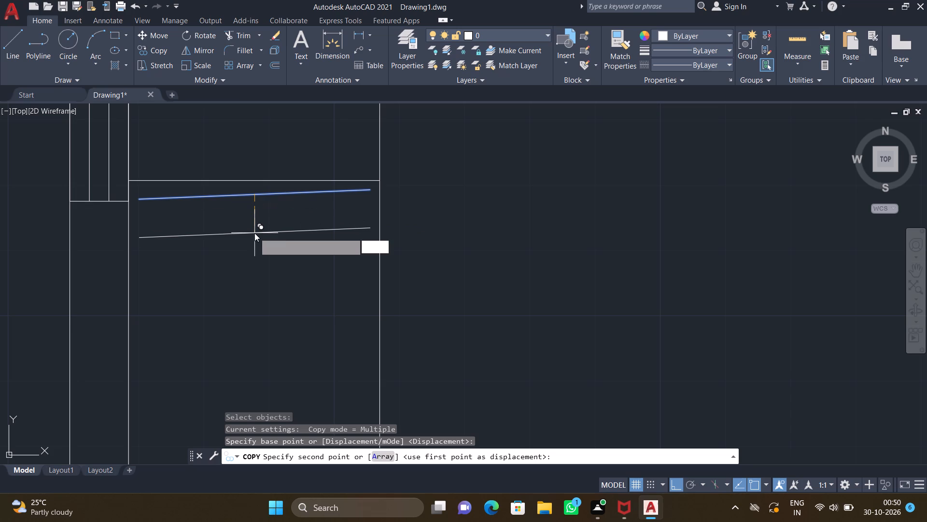
key("Return")
scroll(254, 233, "down", 2)
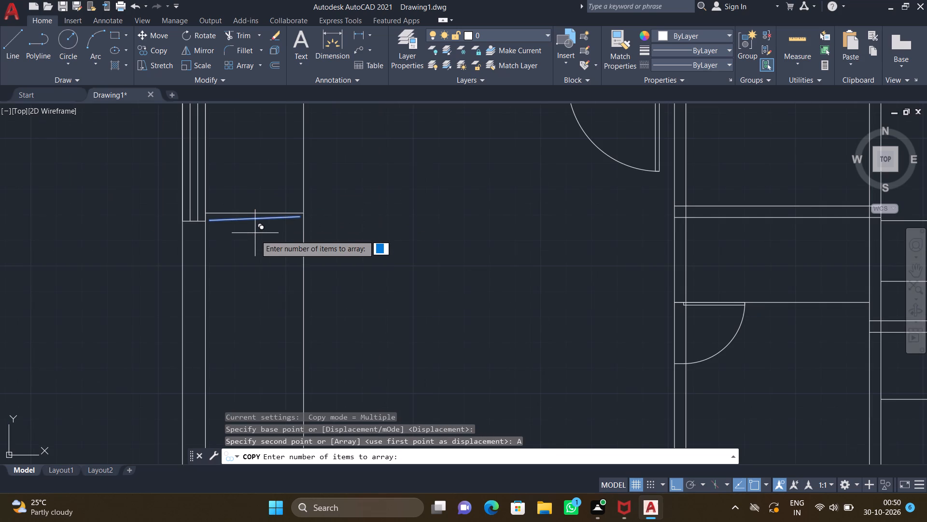
middle_click_drag(253, 249, 230, 201)
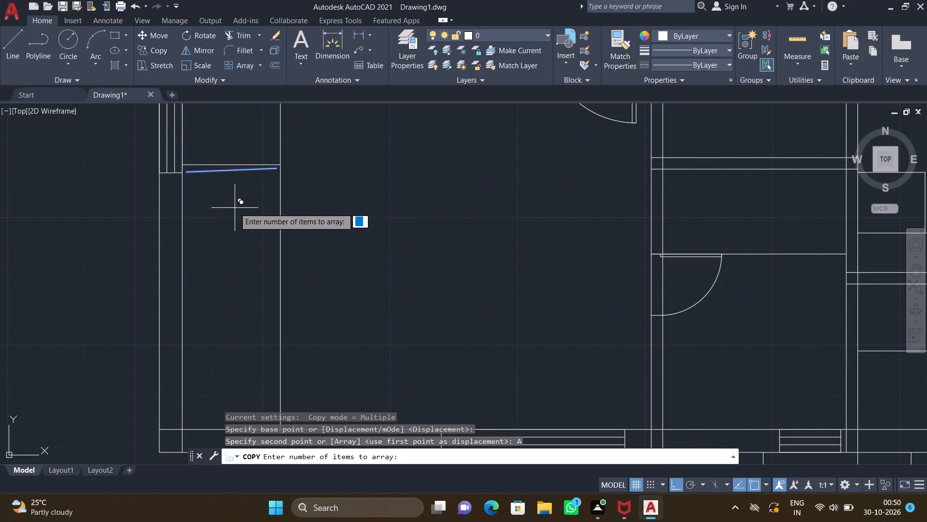
type("18")
key("Return")
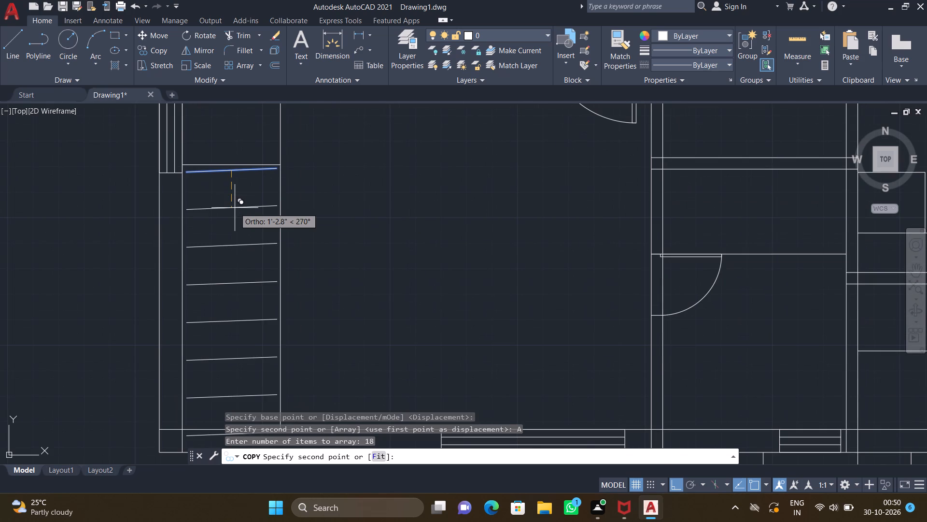
middle_click_drag(235, 212, 246, 162)
scroll(247, 162, "down", 1)
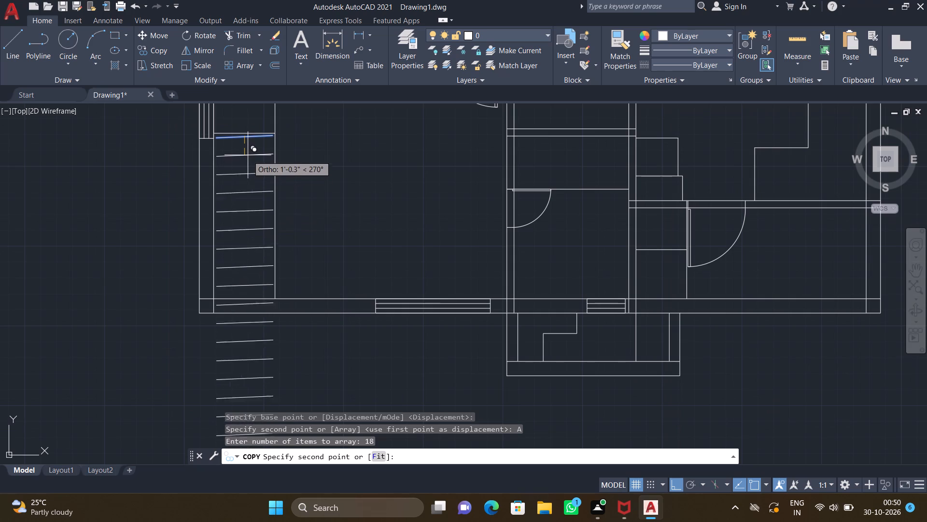
scroll(248, 144, "up", 2)
middle_click_drag(245, 160, 244, 111)
scroll(249, 115, "down", 1)
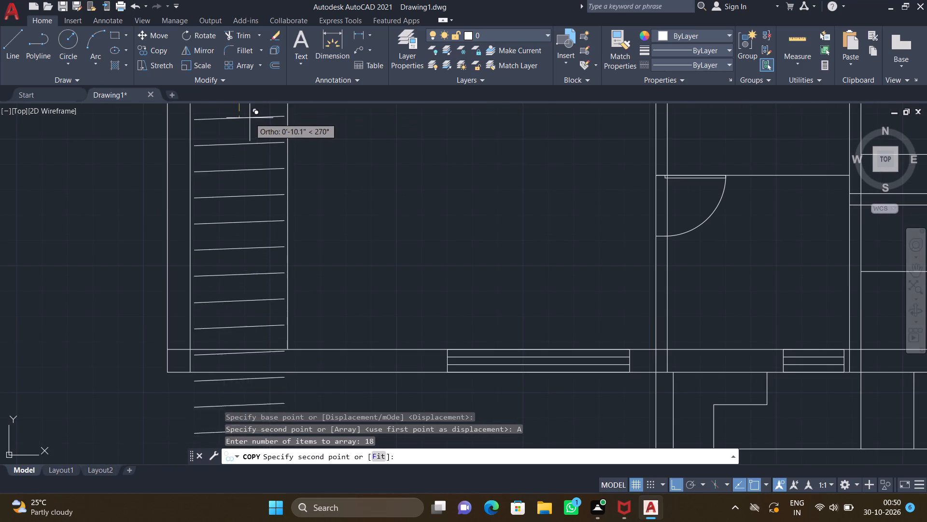
middle_click_drag(250, 120, 259, 157)
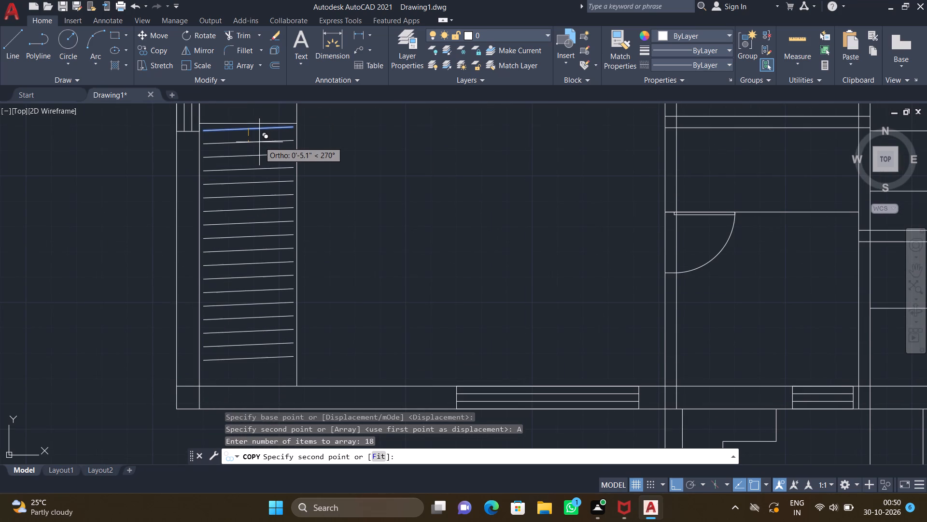
left_click(259, 143)
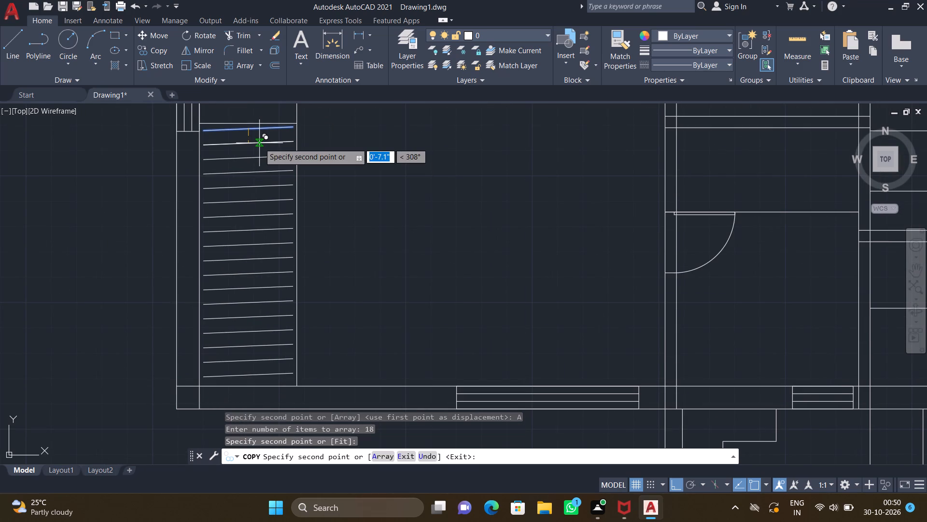
key("Return")
Draw a vertical line about 8'-5" long through the slanted lines' midpoints, from the southwest wardrobe's north edge to near its south edge.
key("l")
key("Return")
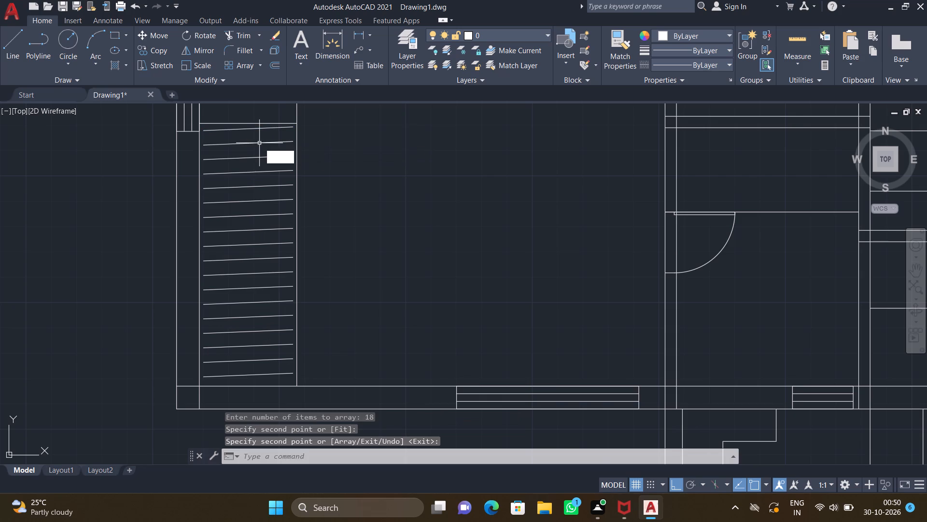
scroll(218, 126, "up", 2)
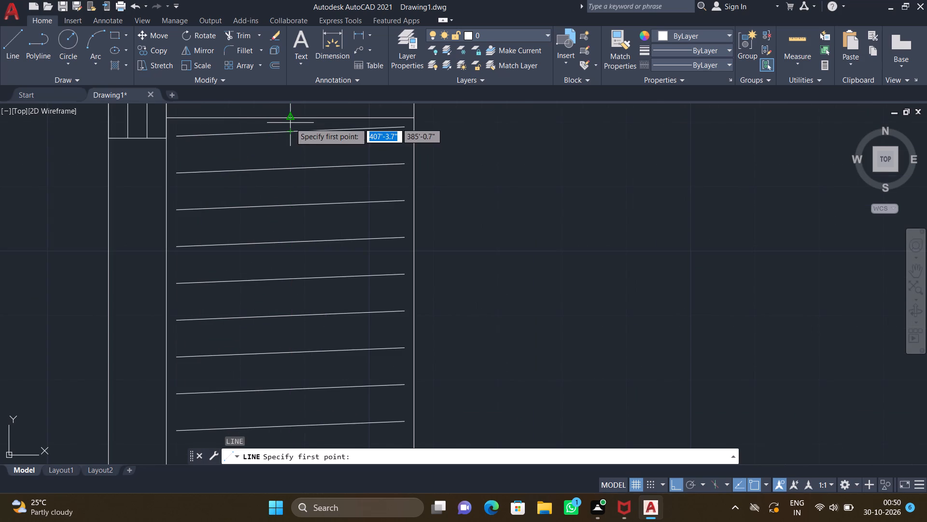
scroll(289, 127, "up", 3)
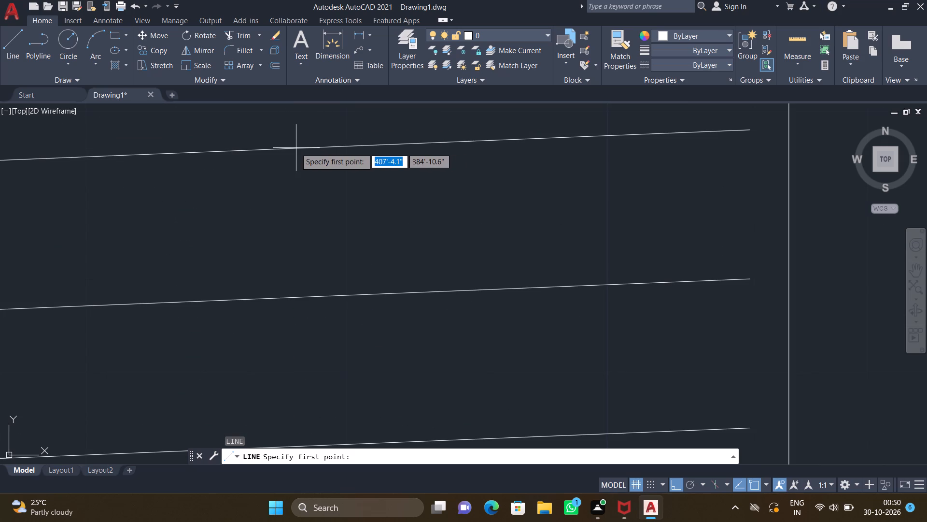
left_click_drag(287, 120, 289, 134)
scroll(292, 188, "down", 4)
middle_click_drag(293, 275, 284, 186)
scroll(287, 188, "down", 4)
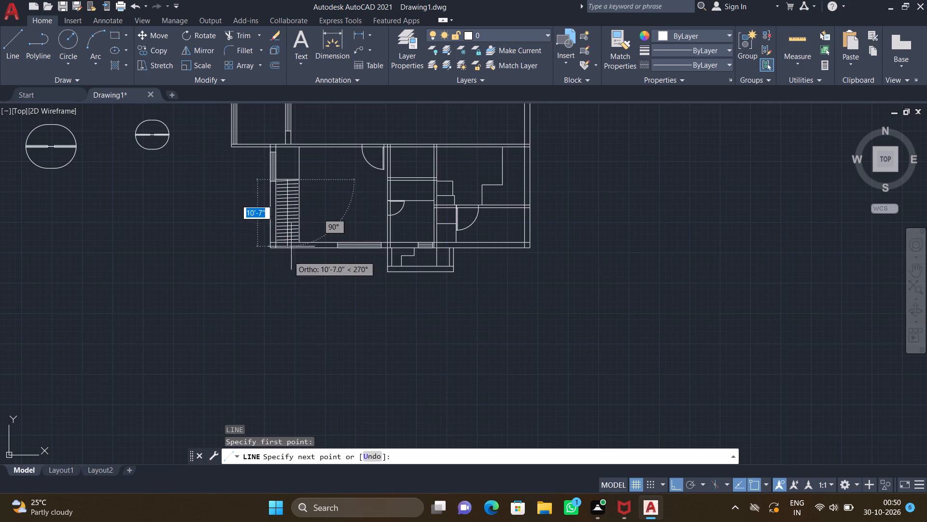
scroll(295, 237, "up", 8)
scroll(189, 247, "down", 3)
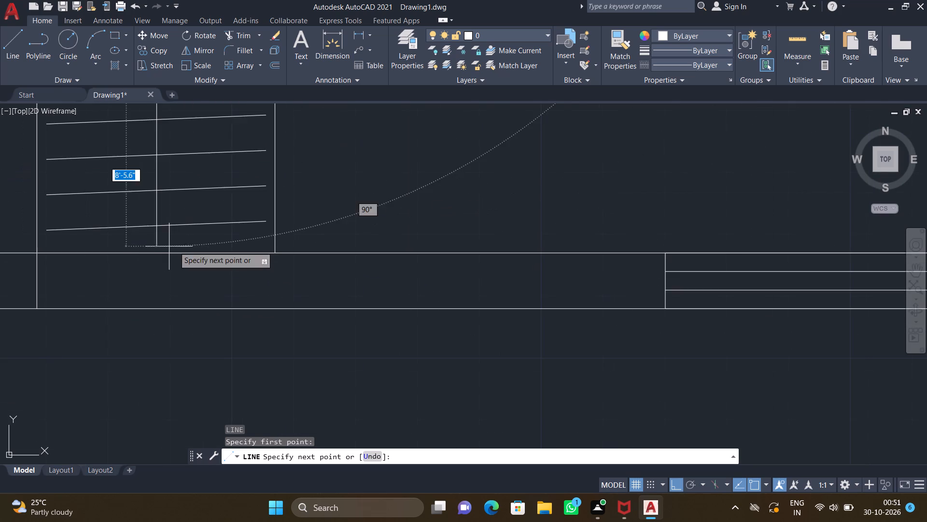
middle_click_drag(161, 241, 223, 261)
scroll(218, 260, "up", 3)
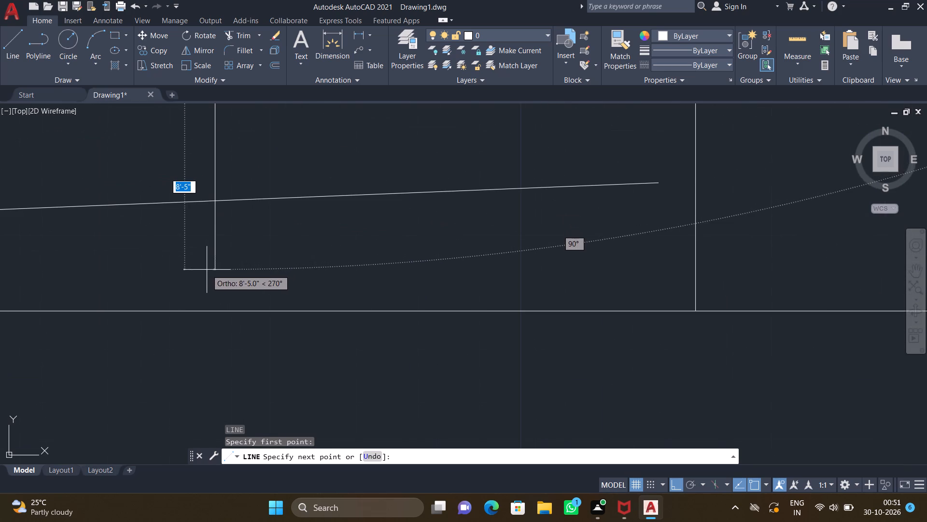
left_click(214, 260)
key("Return")
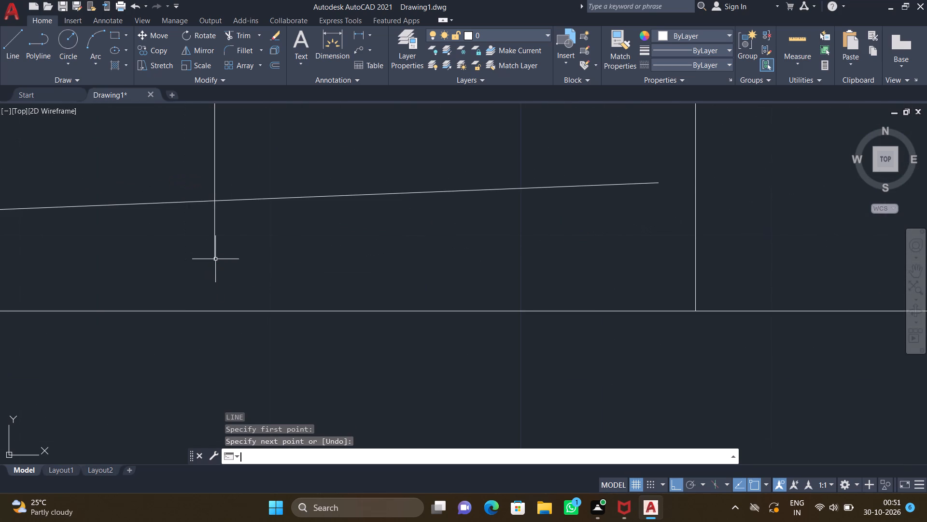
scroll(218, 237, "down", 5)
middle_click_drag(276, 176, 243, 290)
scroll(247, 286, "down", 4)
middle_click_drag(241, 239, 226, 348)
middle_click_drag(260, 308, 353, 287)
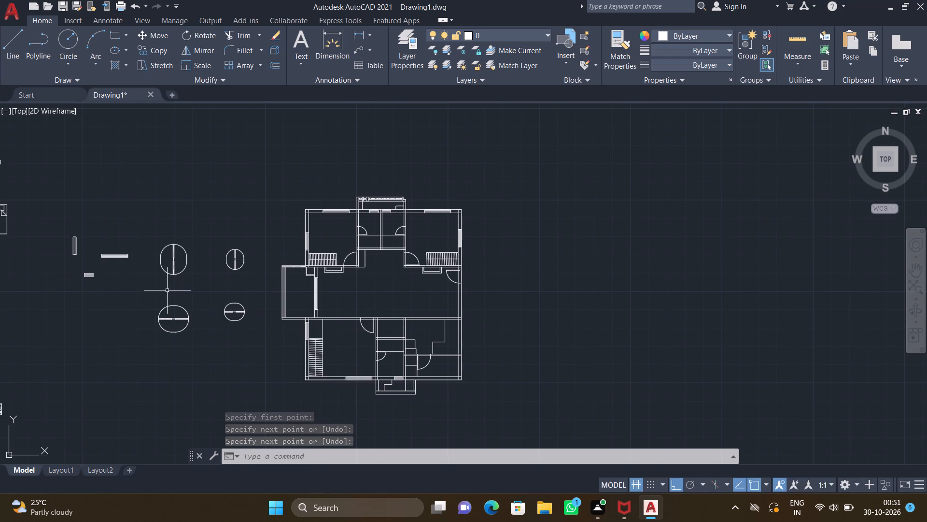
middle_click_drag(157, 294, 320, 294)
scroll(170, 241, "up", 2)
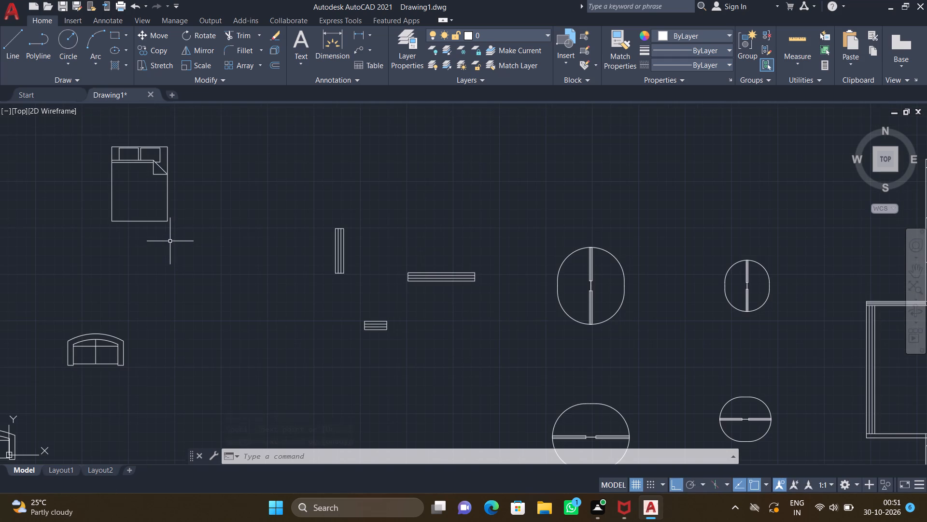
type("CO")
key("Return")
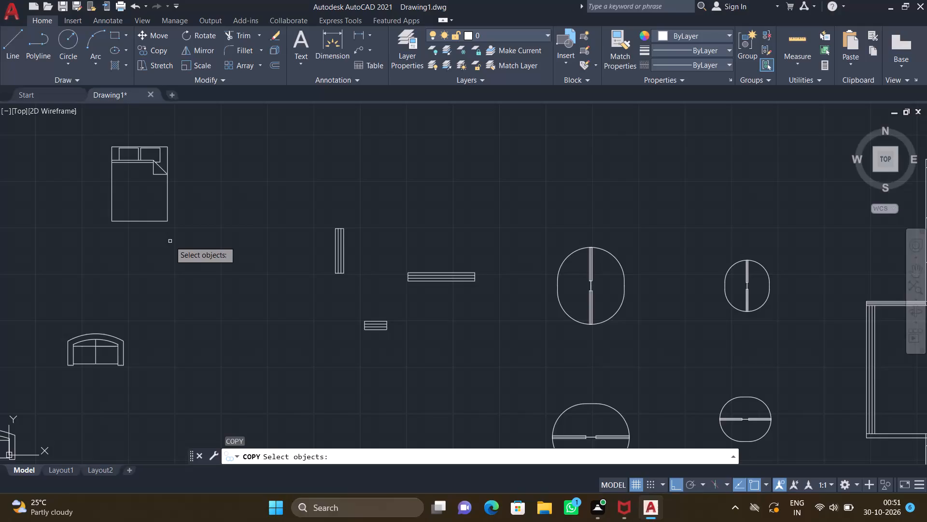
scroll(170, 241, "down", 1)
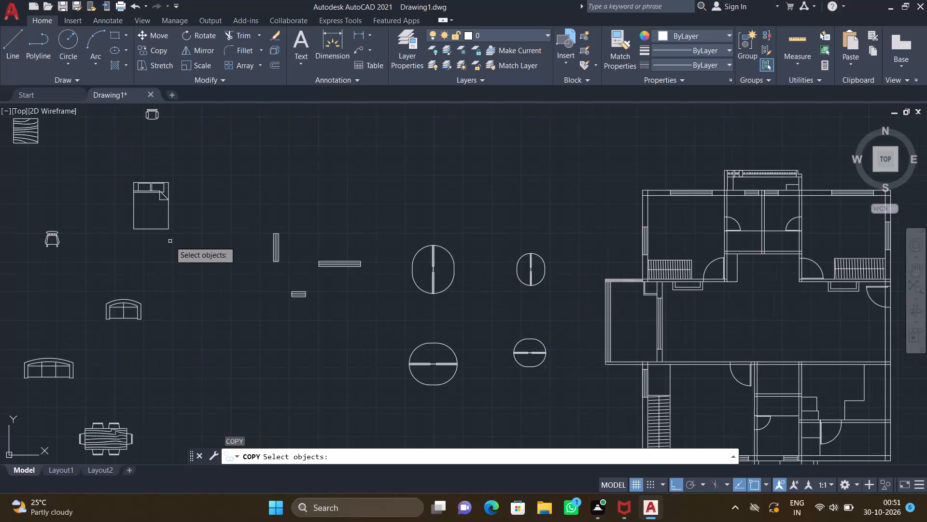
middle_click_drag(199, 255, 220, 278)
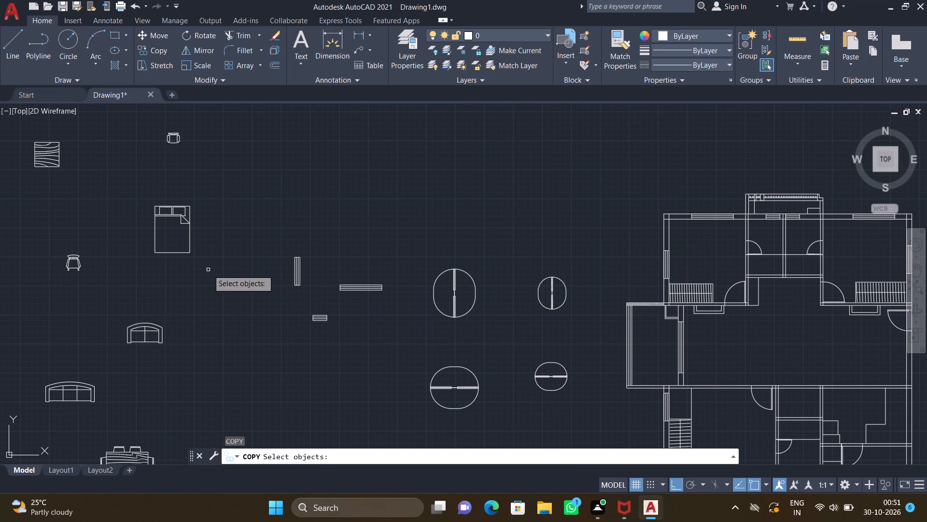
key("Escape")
Rotate the double bed symbol beside the plan 90° counterclockwise about its northwest corner, so its pillows face west.
type("RO")
key("Return")
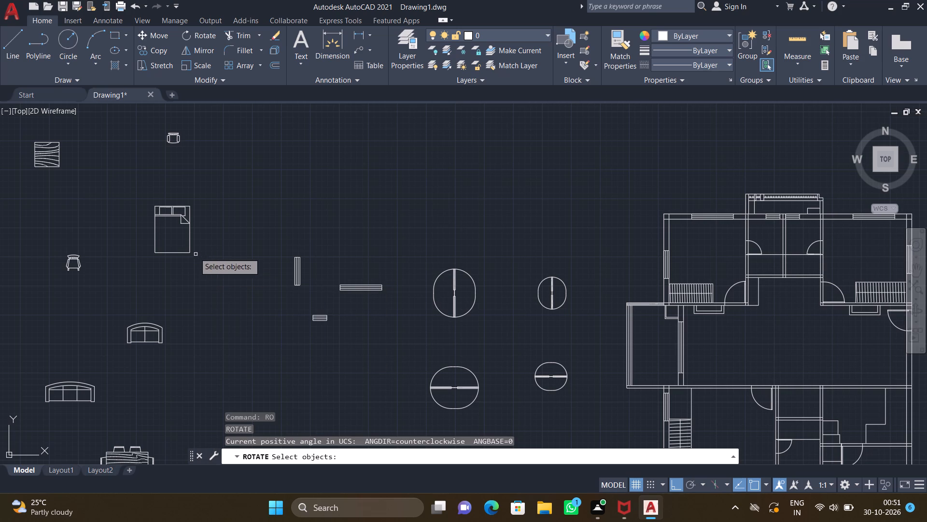
left_click(190, 243)
key("Return")
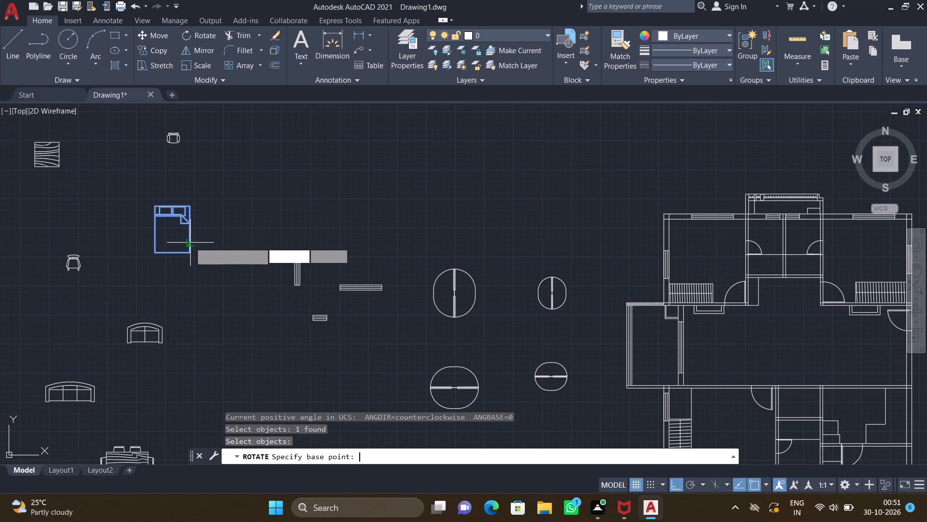
scroll(165, 236, "up", 3)
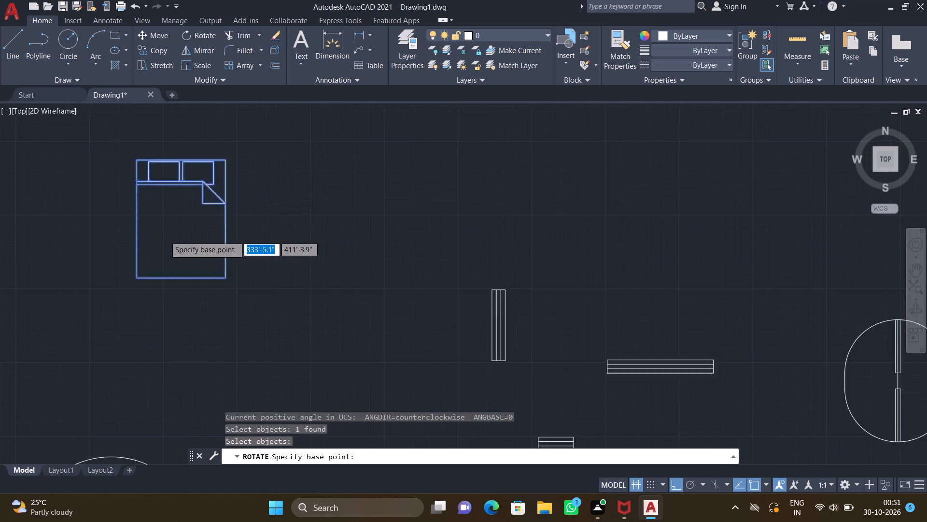
middle_click_drag(132, 186, 165, 253)
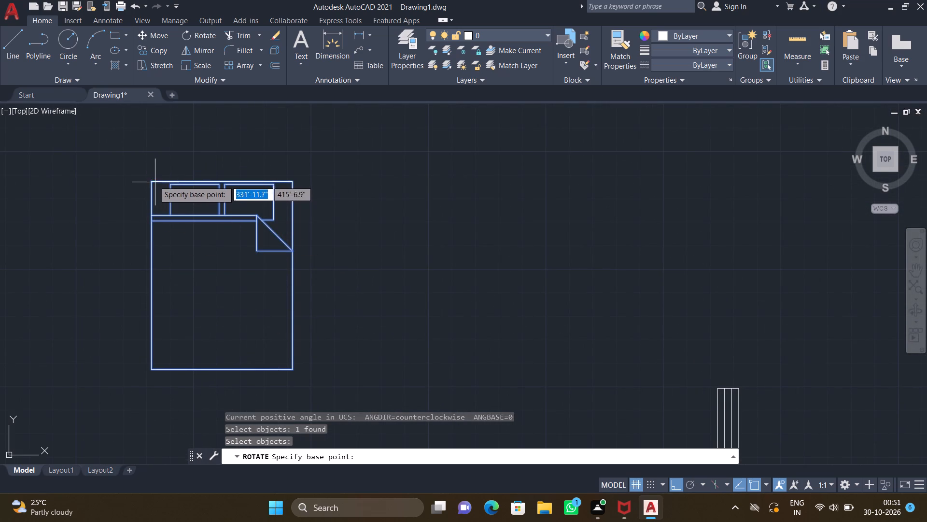
left_click(153, 180)
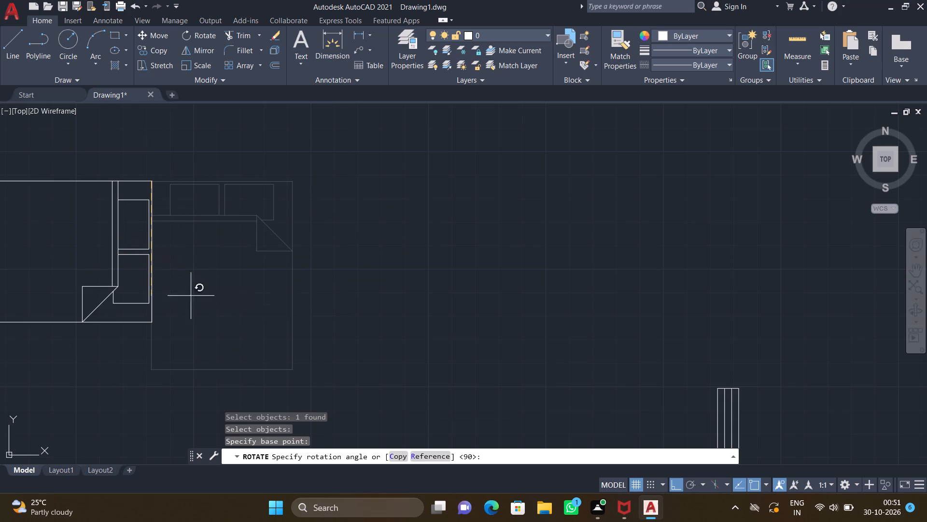
middle_click_drag(199, 176, 219, 250)
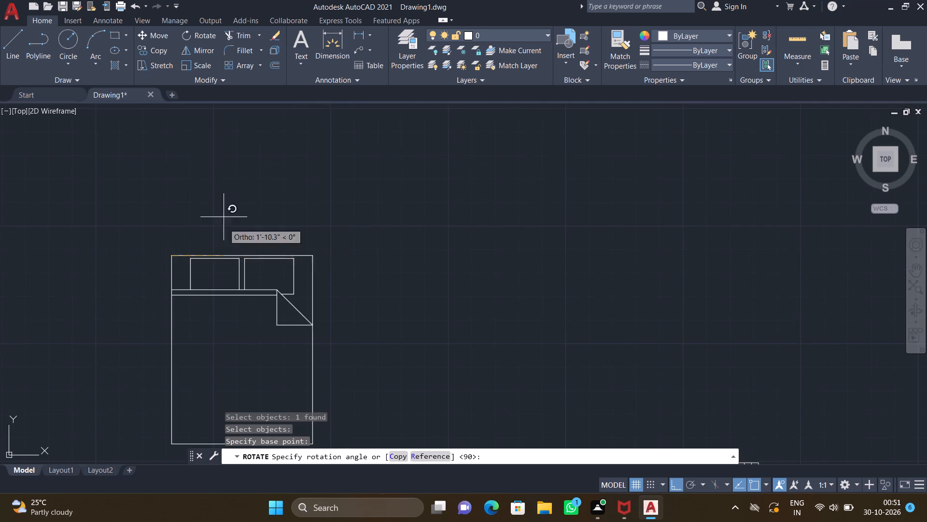
scroll(220, 194, "down", 2)
left_click(204, 153)
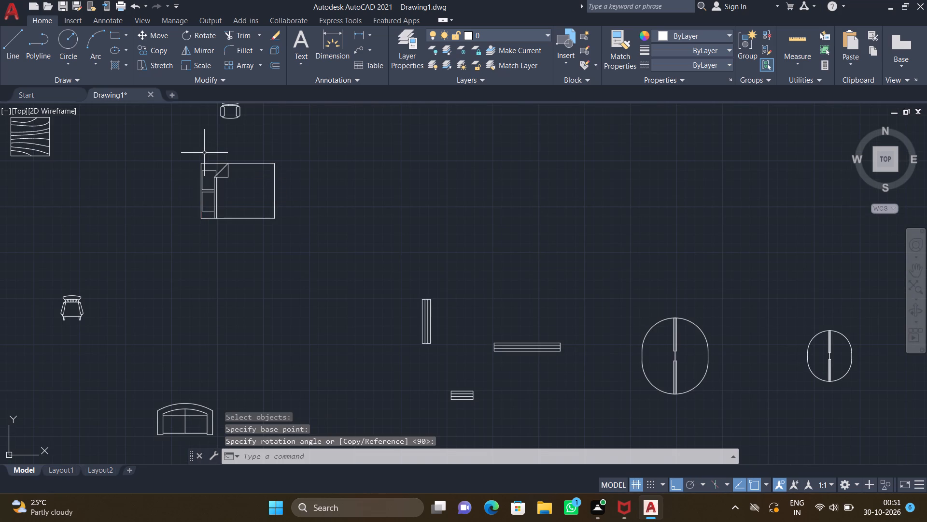
Copy the rotated bed by its northwest corner into the northwest bedroom, with Ortho off, its headboard just off the west wall, north of the wardrobe.
type("CO")
key("Return")
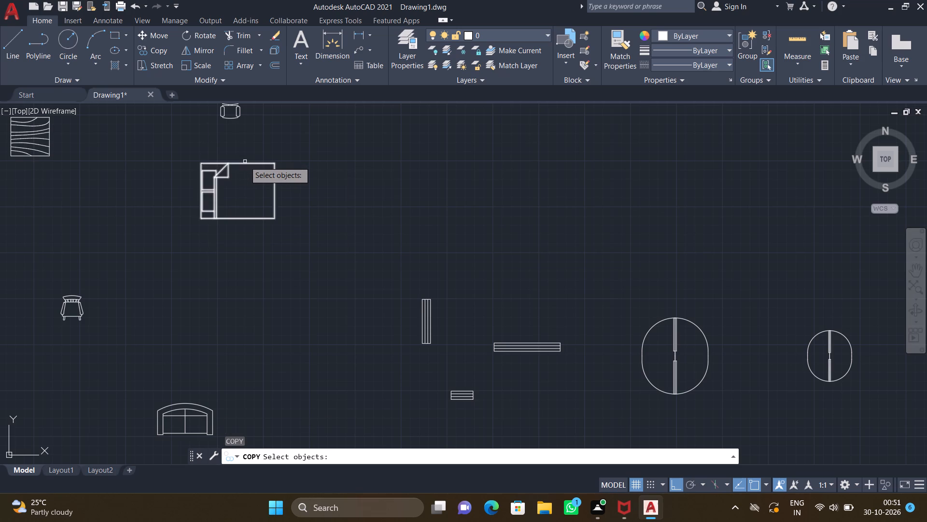
left_click(245, 161)
key("Return")
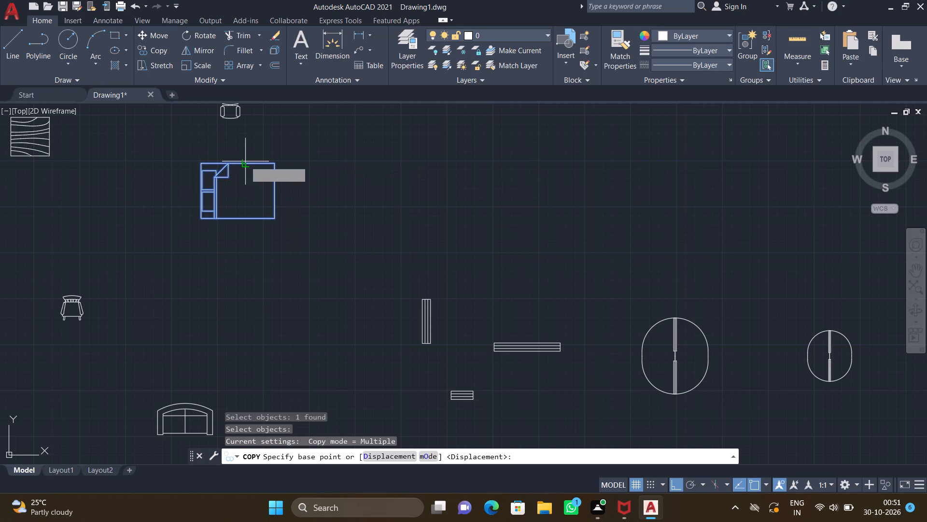
scroll(229, 175, "up", 3)
left_click(109, 126)
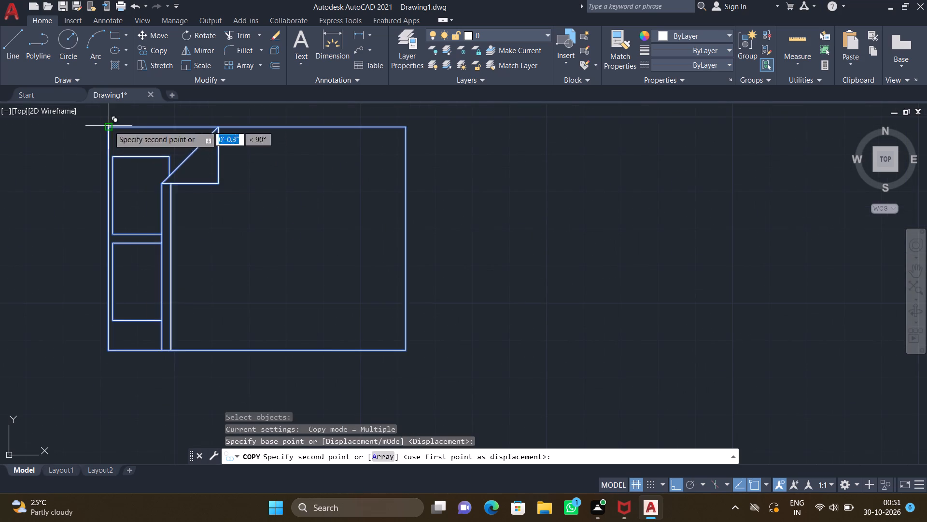
scroll(341, 227, "down", 3)
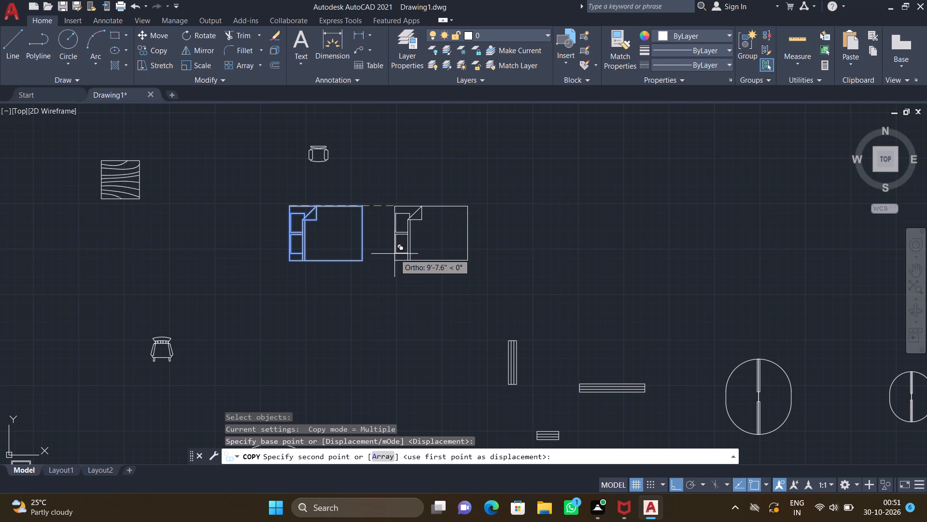
key("F8")
scroll(383, 241, "down", 3)
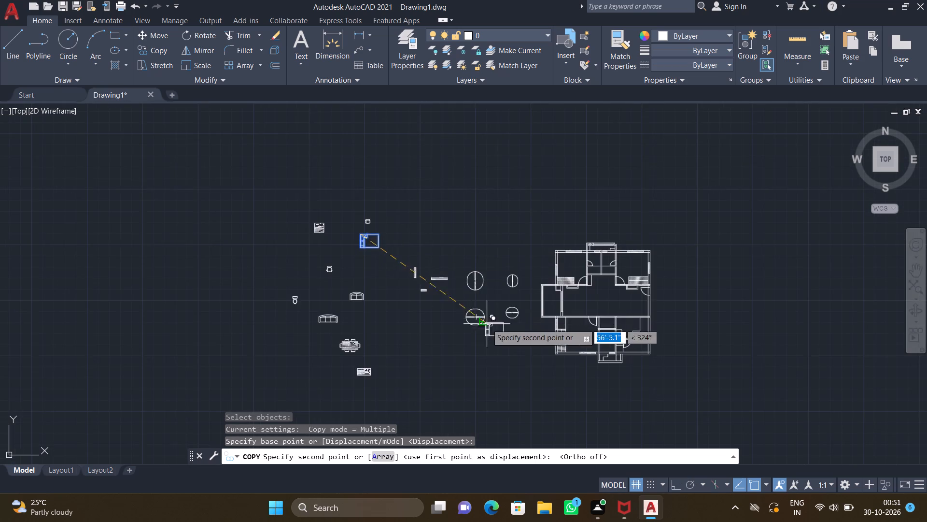
middle_click_drag(485, 324, 293, 288)
scroll(370, 248, "up", 3)
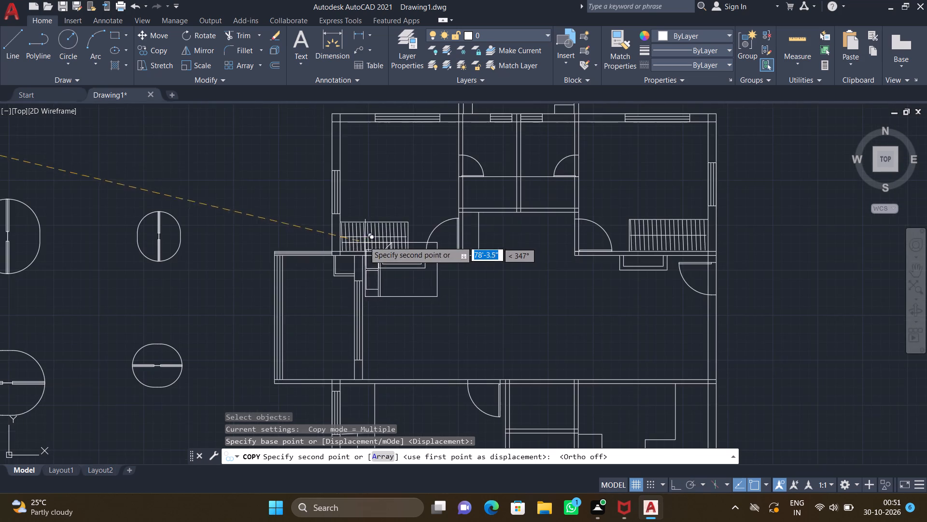
middle_click_drag(353, 212, 336, 270)
scroll(319, 203, "up", 2)
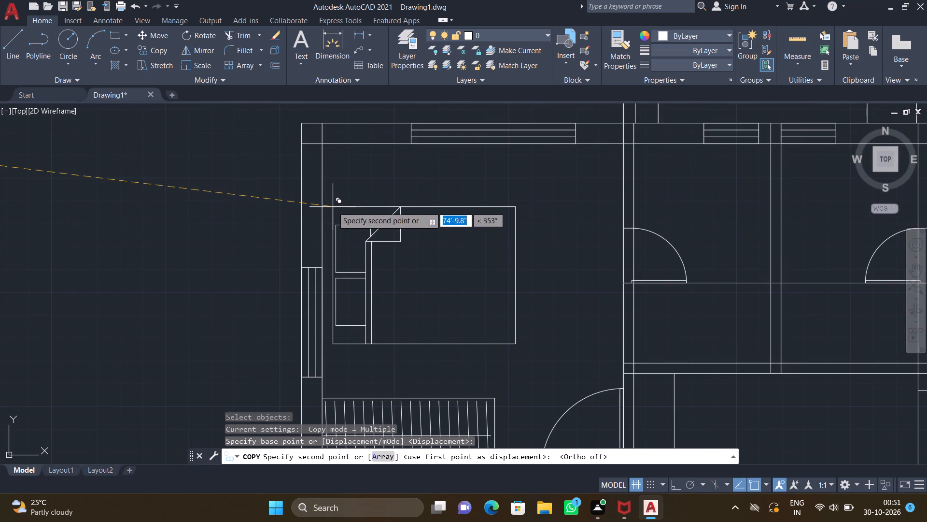
scroll(333, 197, "up", 1)
scroll(333, 197, "down", 1)
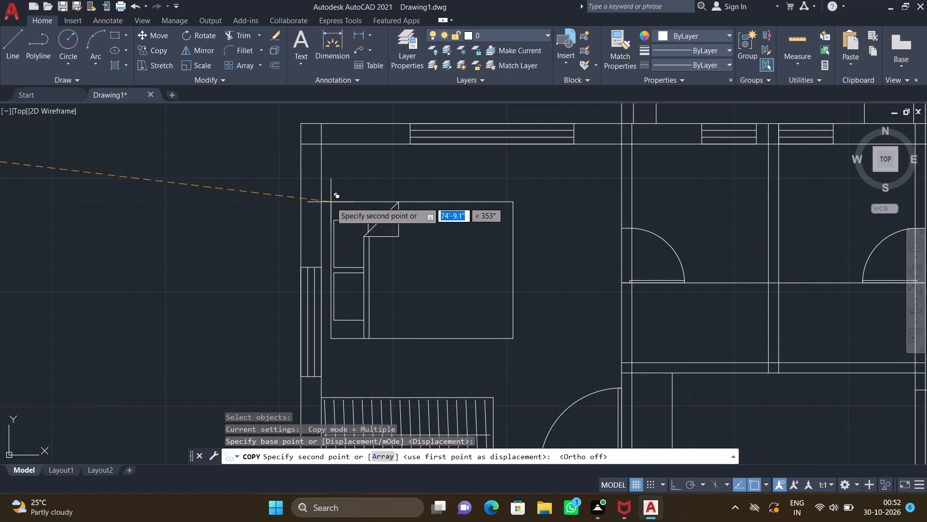
left_click(331, 202)
key("backslash")
key("Return")
key("Return")
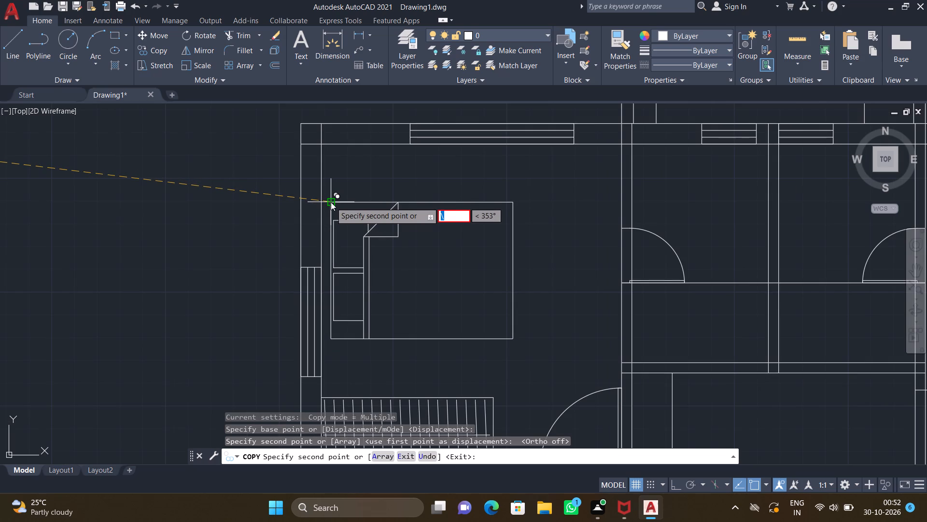
key("Return")
key("Escape")
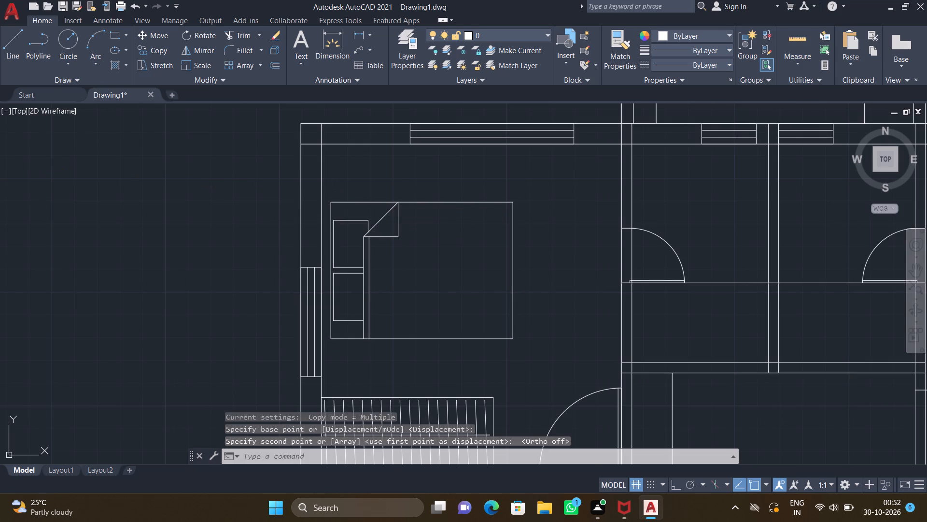
Rotate the original bed symbol beside the plan 180° about its southwest corner, with Ortho on, so its pillows face east.
scroll(324, 209, "down", 3)
middle_click_drag(243, 272, 364, 271)
scroll(364, 271, "down", 3)
middle_click_drag(234, 315, 285, 318)
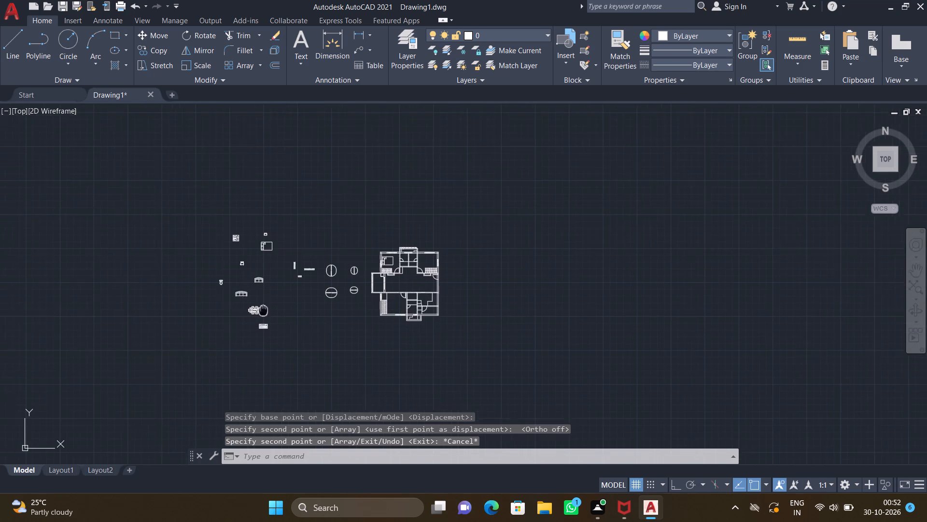
middle_click_drag(285, 318, 302, 331)
scroll(323, 276, "up", 4)
type("RO")
key("Return")
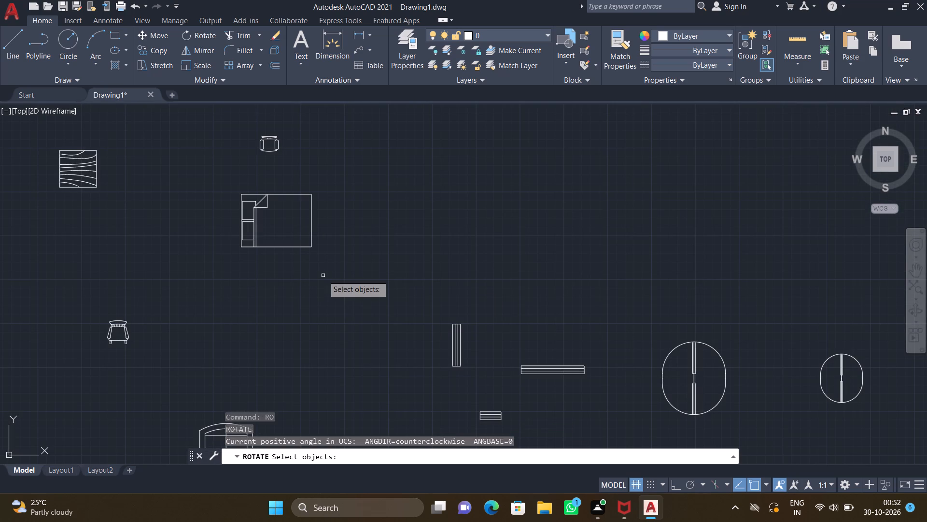
left_click(310, 237)
key("Return")
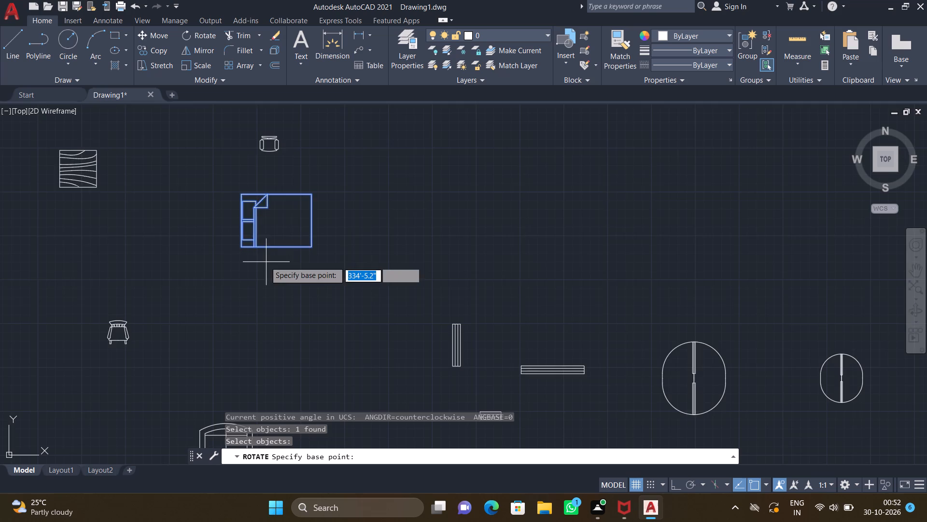
scroll(258, 260, "up", 1)
left_click(231, 240)
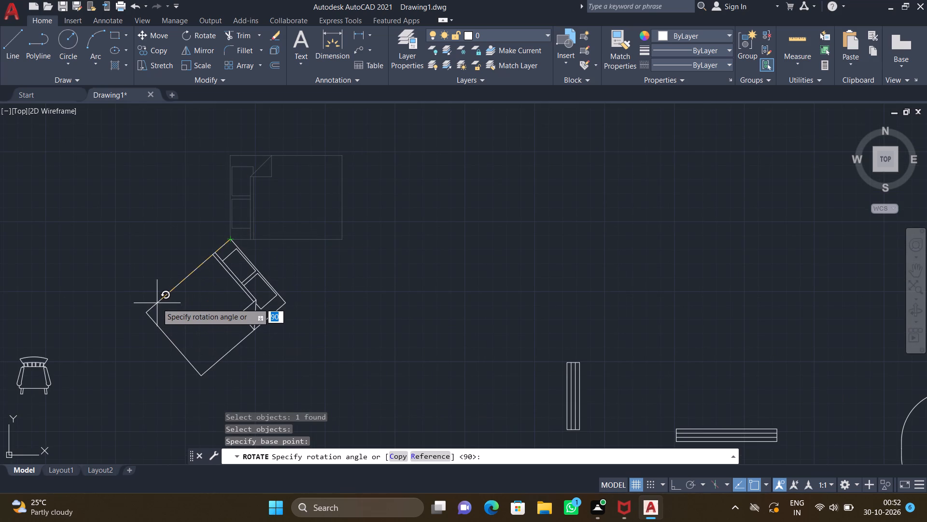
key("F8")
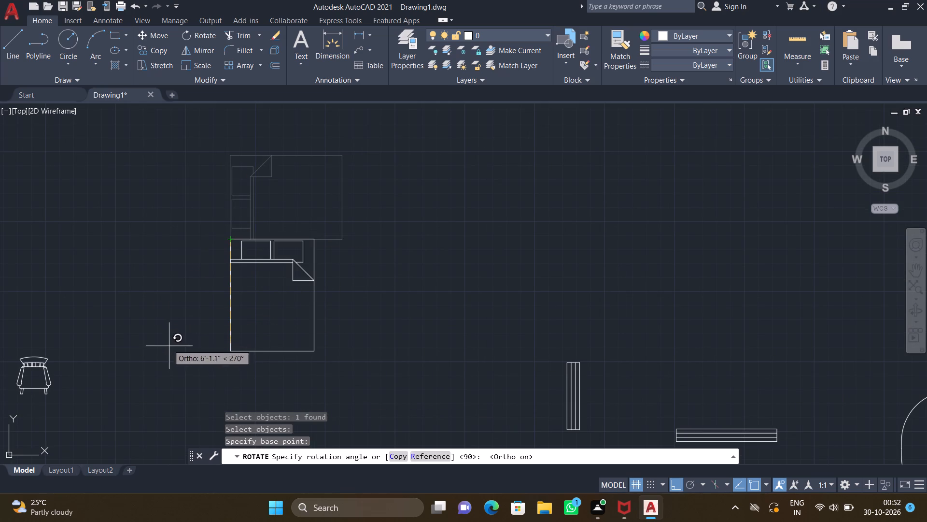
left_click(124, 245)
Copy the east-facing bed by its northeast corner into the northeast bedroom, with Ortho off, its headboard just off the east wall, north of the wardrobe.
scroll(125, 245, "down", 2)
scroll(128, 320, "down", 1)
middle_click_drag(153, 314, 291, 307)
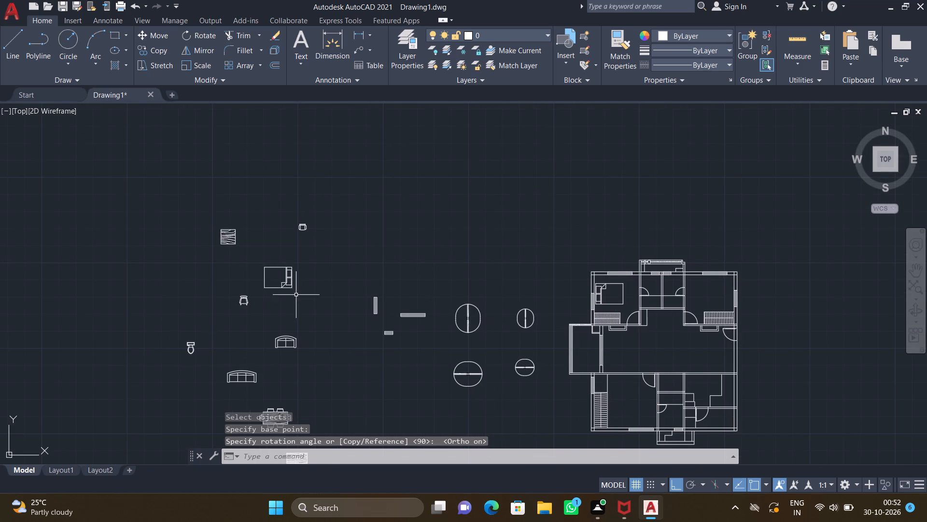
scroll(296, 292, "up", 3)
type("CO")
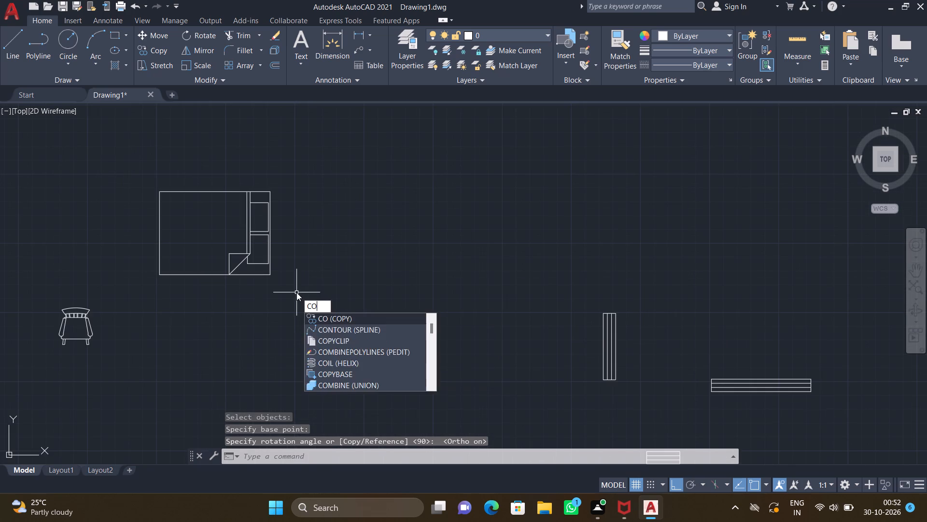
key("Return")
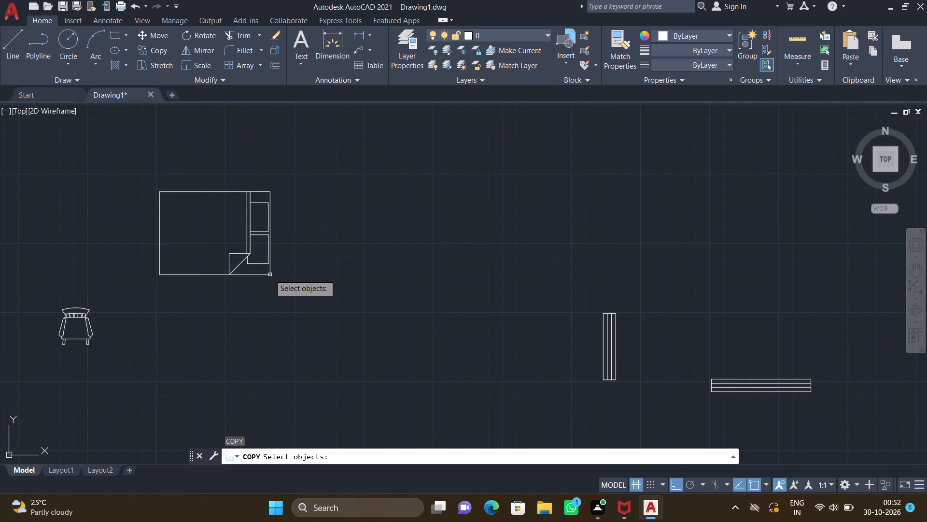
left_click(270, 275)
key("Return")
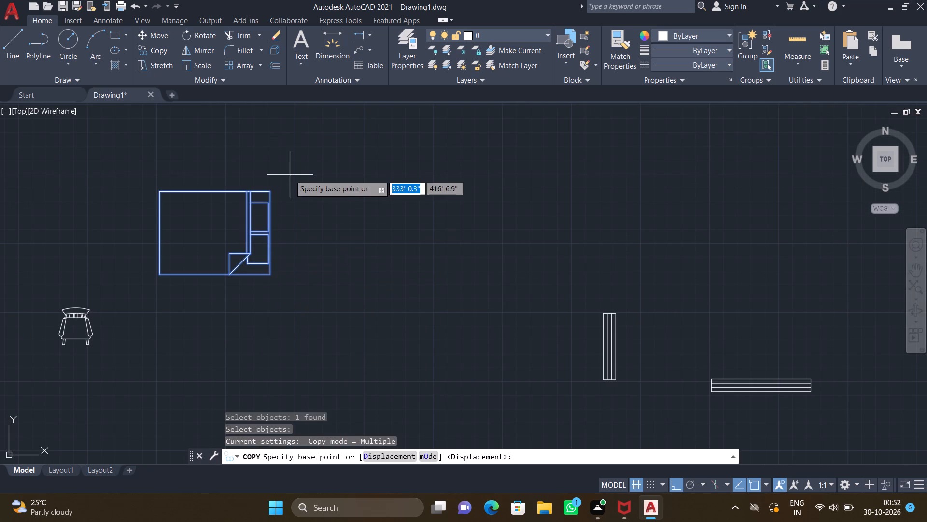
scroll(280, 184, "up", 2)
left_click_drag(251, 201, 263, 208)
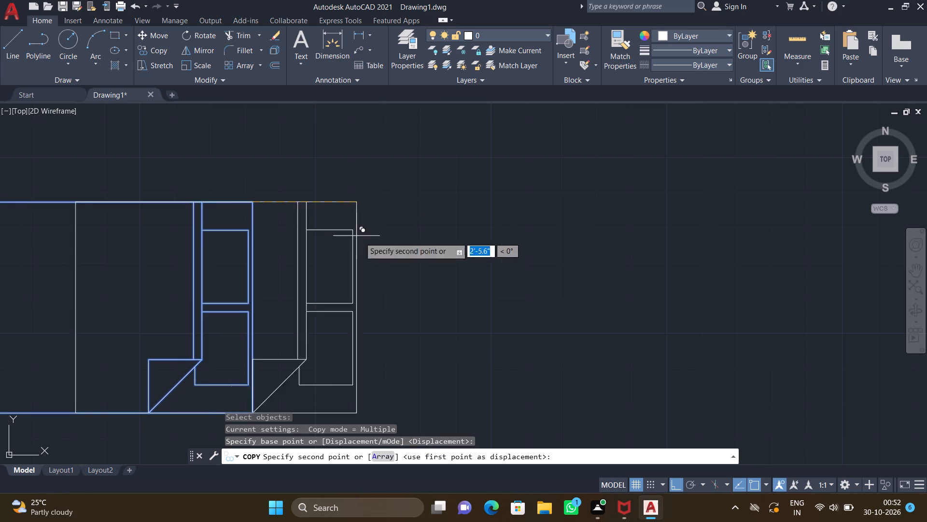
key("F8")
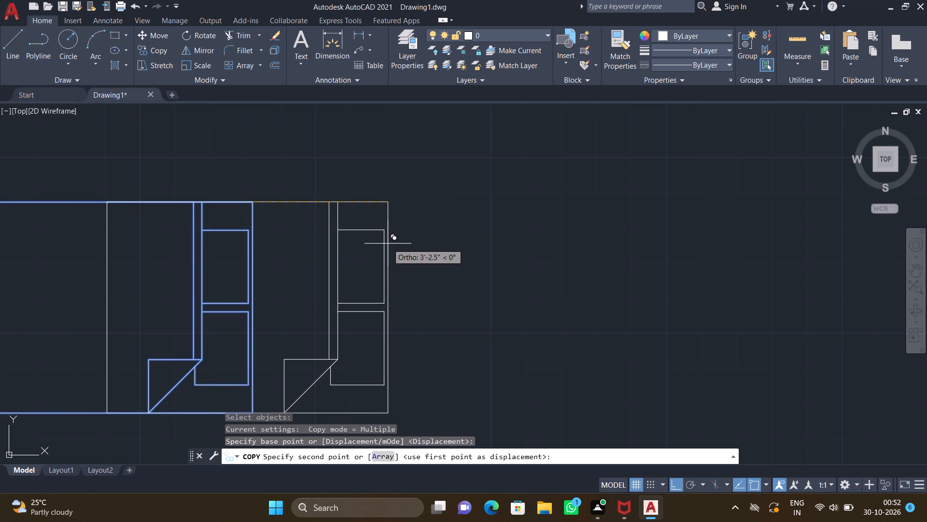
scroll(393, 245, "down", 3)
middle_click_drag(588, 306, 410, 165)
scroll(410, 165, "down", 4)
middle_click_drag(596, 228, 446, 294)
scroll(471, 240, "up", 4)
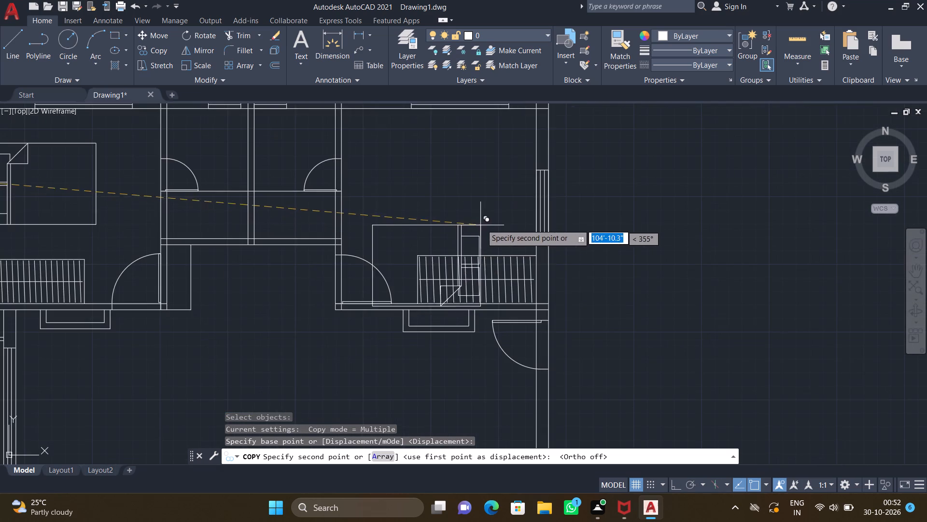
middle_click_drag(484, 224, 436, 304)
scroll(483, 231, "up", 1)
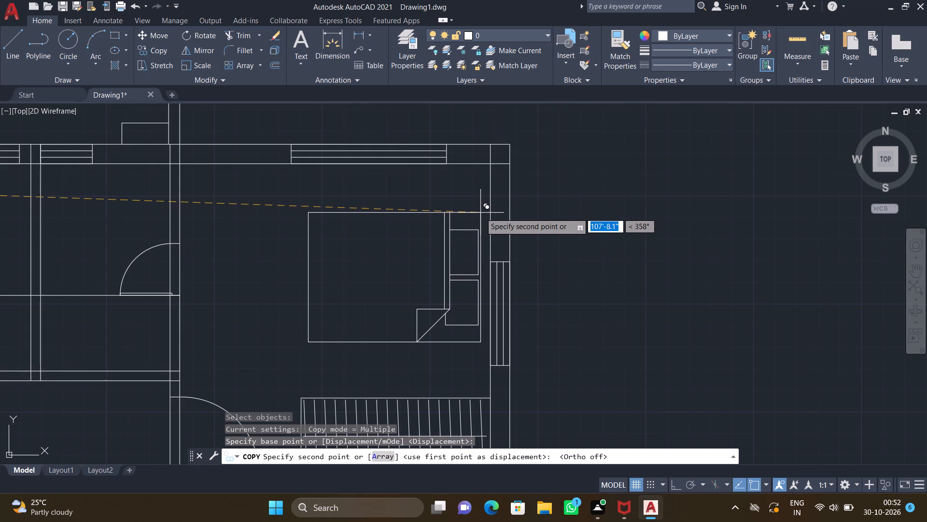
left_click(480, 213)
key("Return")
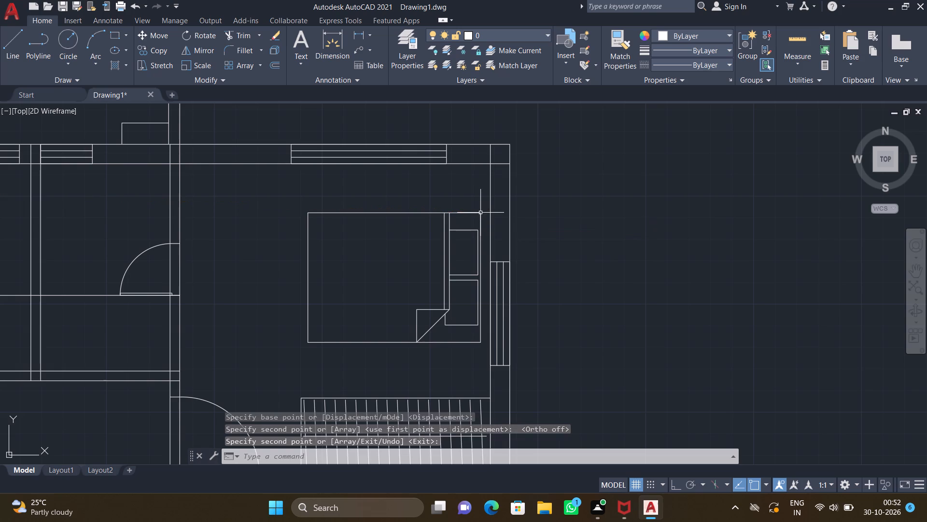
Rotate the original bed symbol beside the plan 270° about its northeast corner, with Ortho on, so its pillows face south.
scroll(468, 213, "down", 4)
middle_click_drag(316, 296, 413, 243)
scroll(359, 266, "down", 1)
middle_click_drag(214, 235, 221, 240)
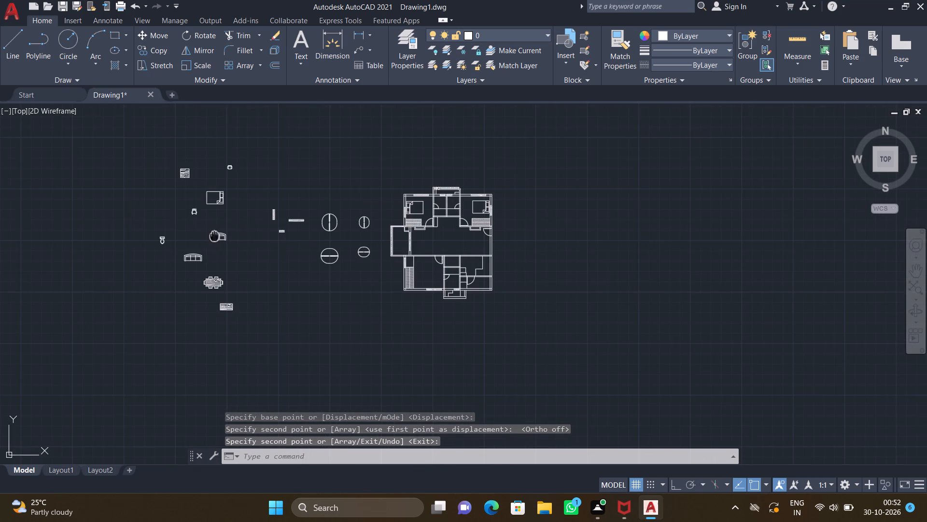
middle_click_drag(221, 240, 305, 296)
scroll(317, 263, "up", 3)
middle_click_drag(316, 254, 358, 314)
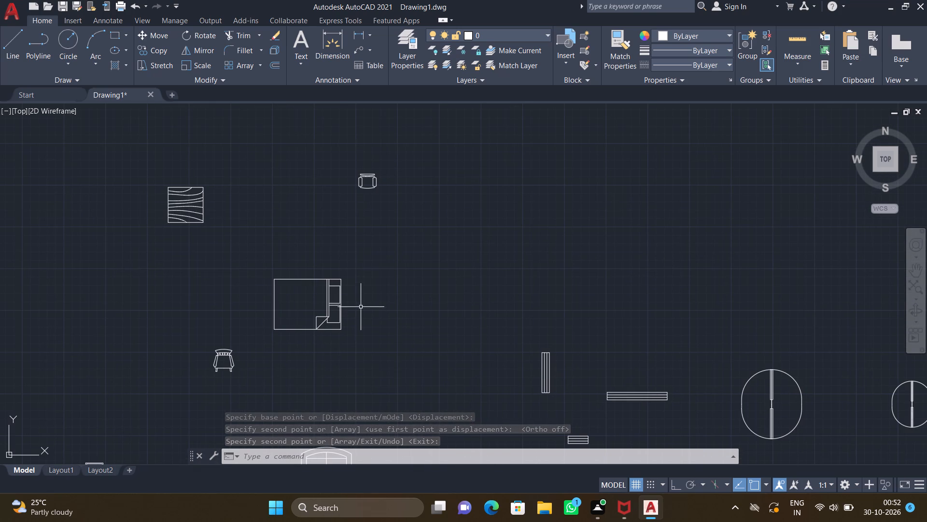
type("RO")
key("Return")
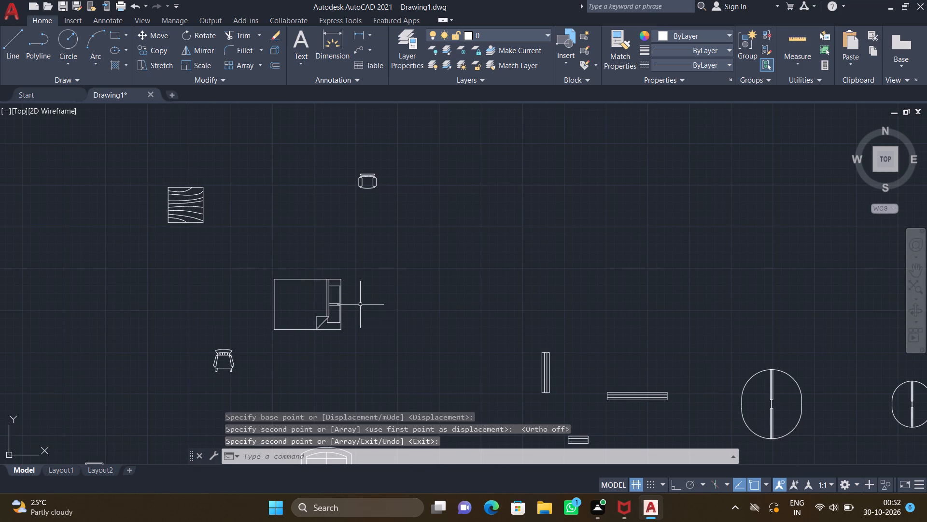
left_click(340, 312)
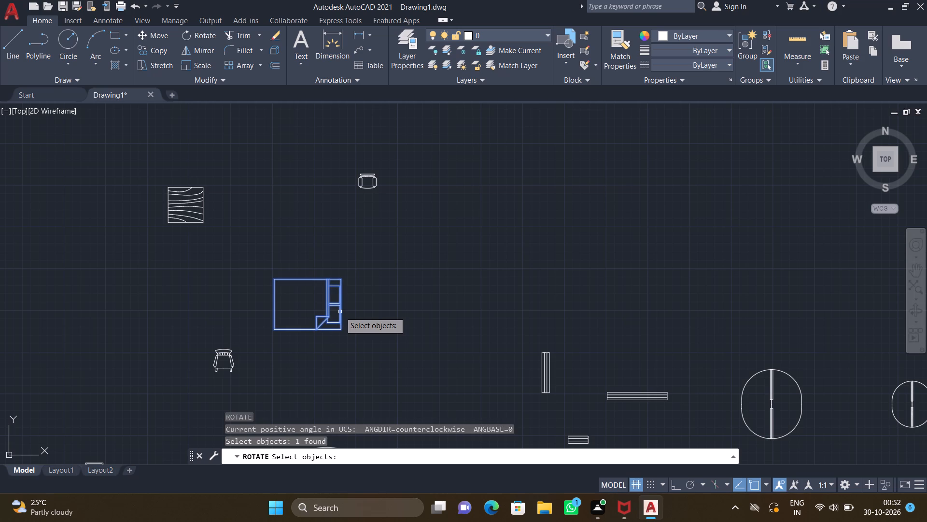
key("Return")
middle_click_drag(350, 299, 361, 225)
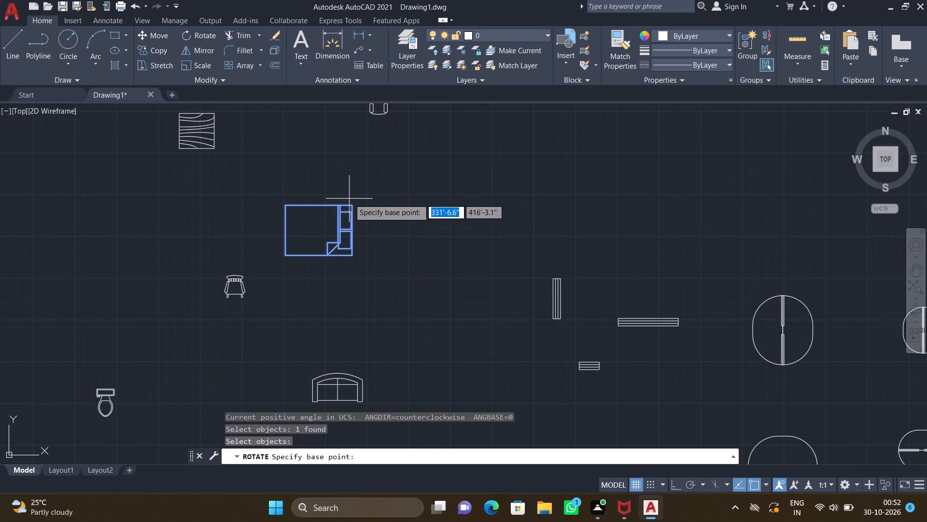
scroll(349, 203, "up", 2)
left_click(355, 207)
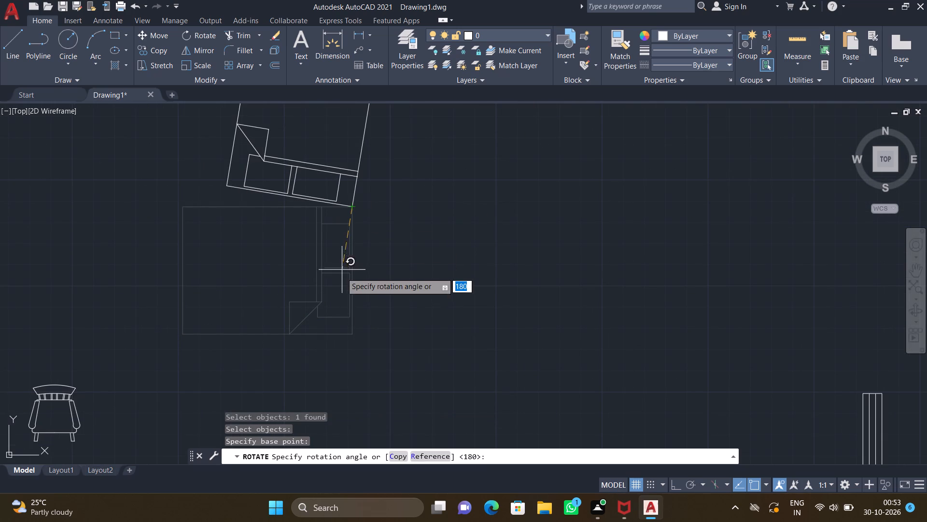
key("F8")
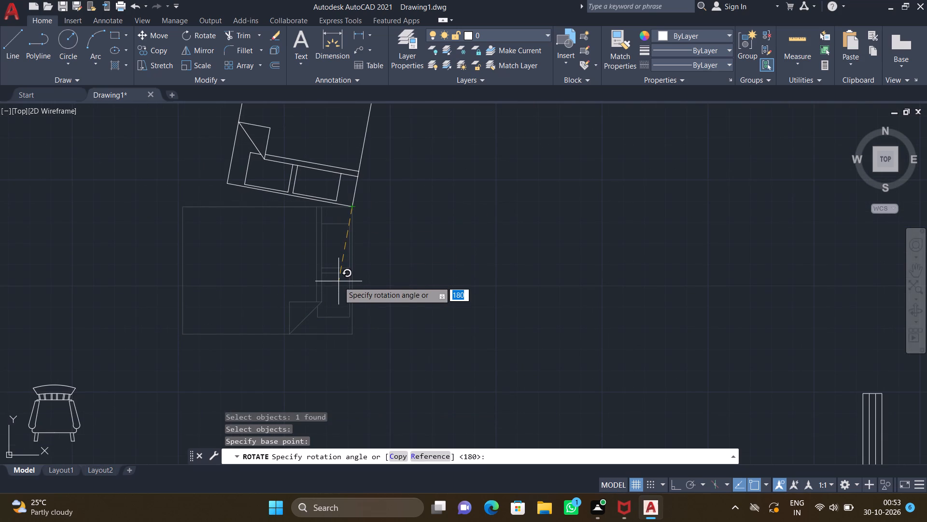
scroll(325, 282, "down", 3)
middle_click_drag(323, 312, 318, 335)
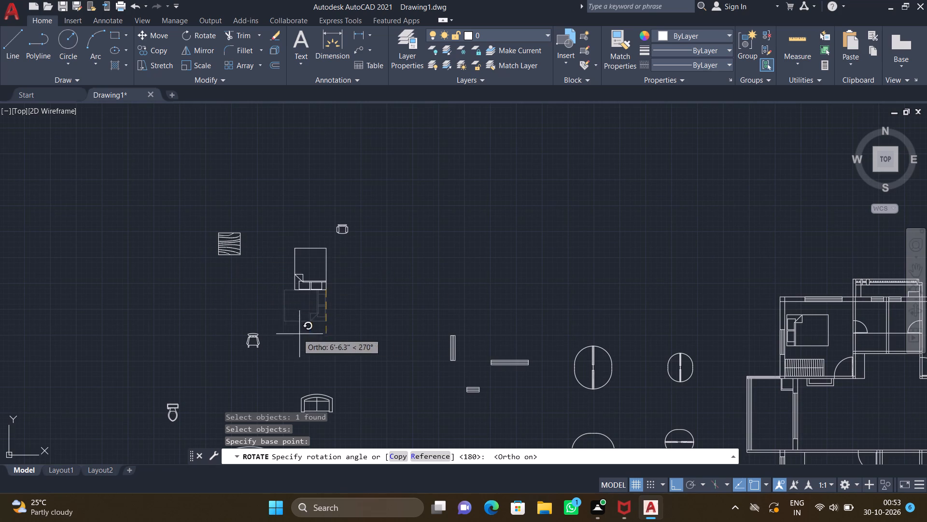
left_click(344, 333)
Copy the south-facing bed by its north edge midpoint into the southwest bedroom, with Ortho off, its headboard just off the south wall window.
type("CO")
key("Return")
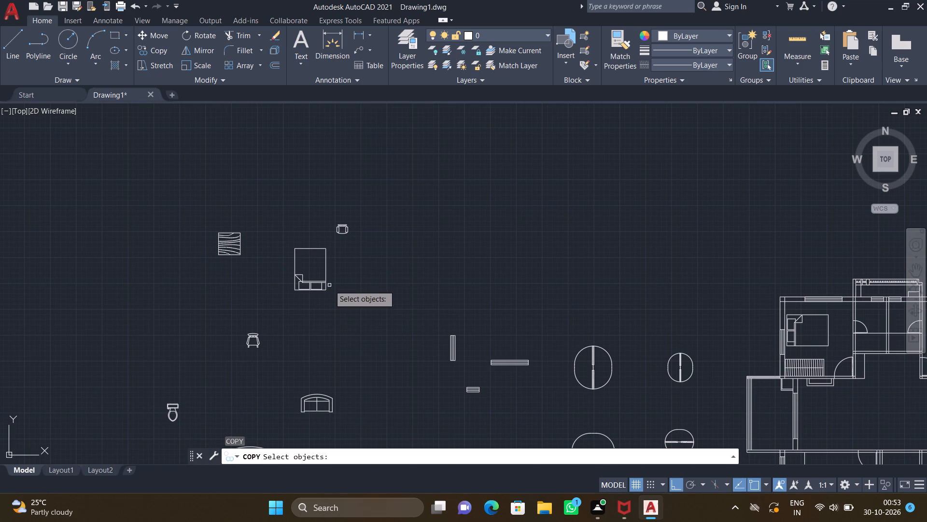
left_click(327, 278)
key("Return")
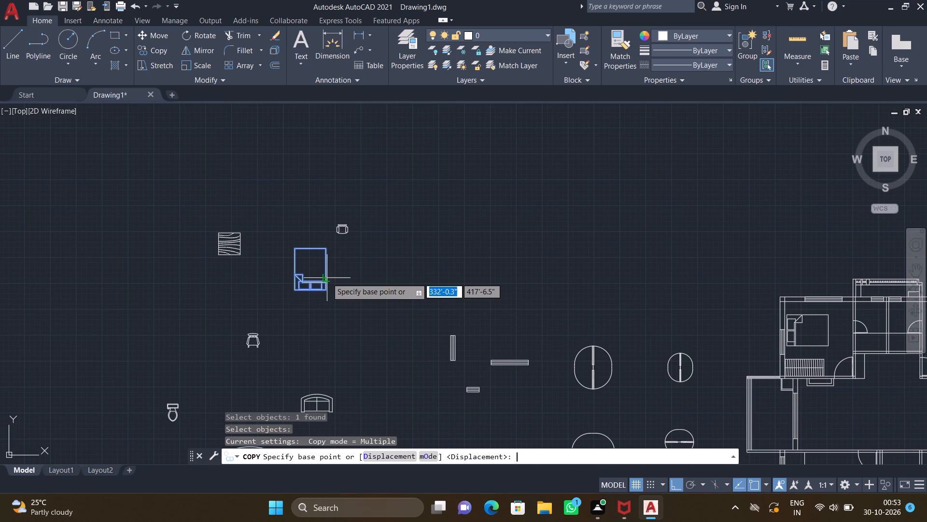
scroll(319, 242, "up", 3)
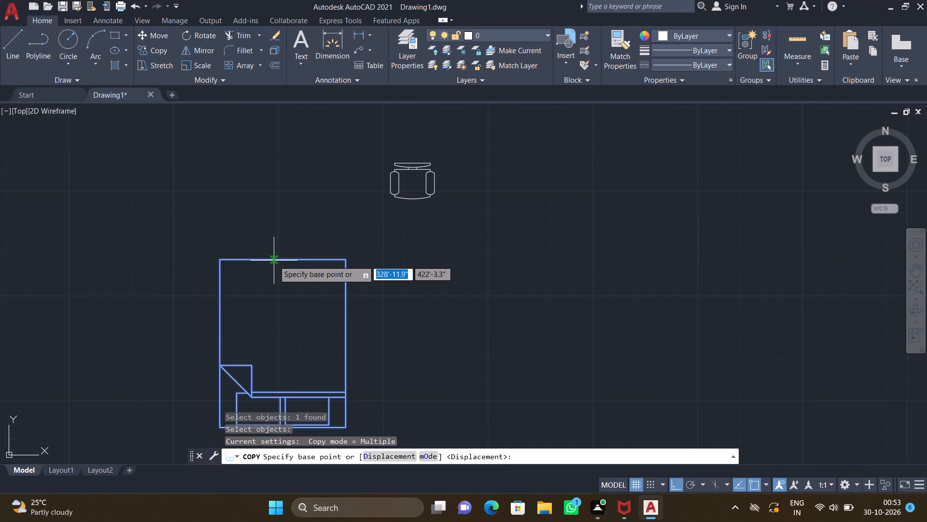
left_click_drag(281, 258, 292, 266)
scroll(387, 315, "down", 3)
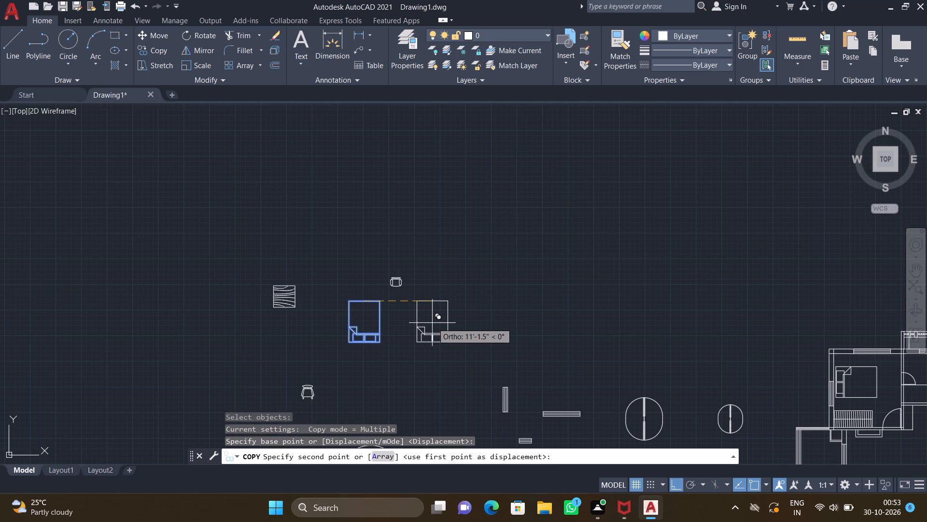
key("F8")
scroll(429, 324, "down", 2)
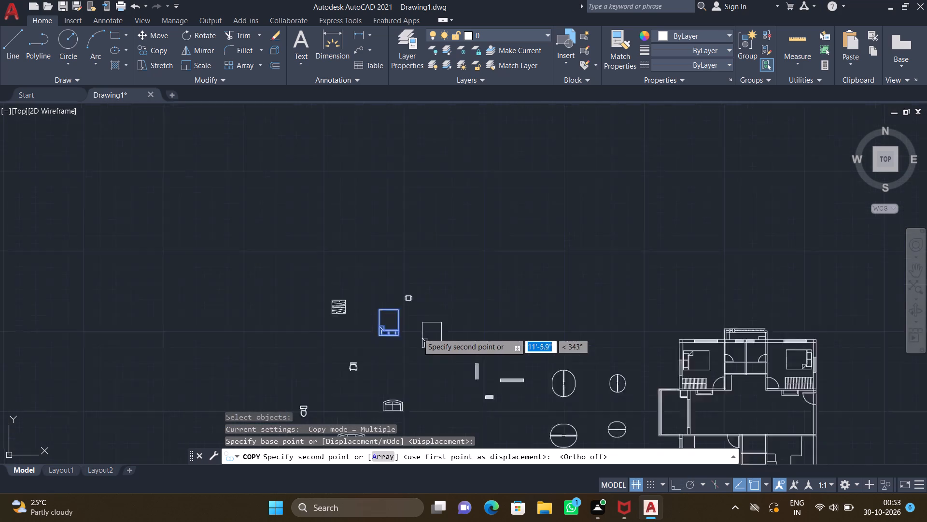
scroll(415, 335, "down", 2)
middle_click_drag(480, 382, 379, 323)
scroll(389, 317, "up", 4)
middle_click_drag(397, 298, 382, 335)
scroll(379, 318, "up", 3)
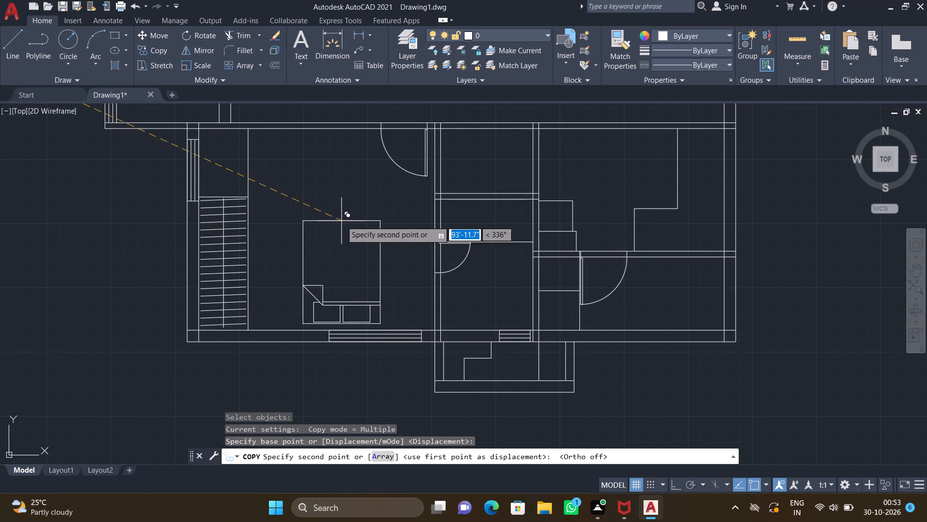
scroll(345, 220, "up", 1)
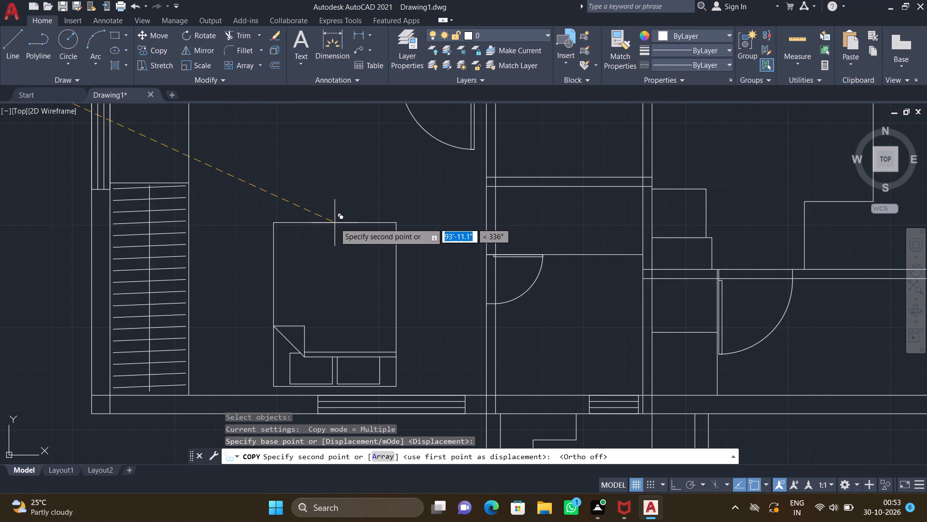
left_click(337, 220)
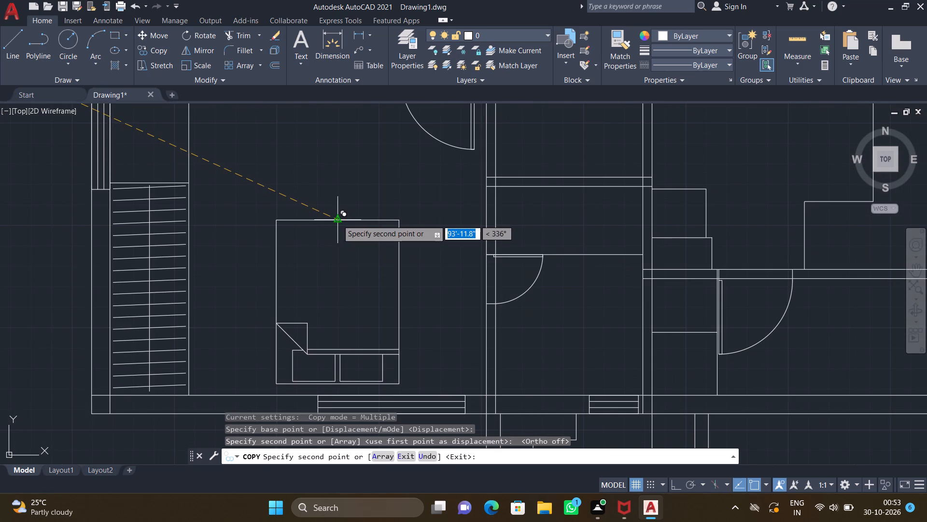
key("Return")
Draw a bedside table rectangle in the northwest bedroom between bed and wardrobe, starting about 4.7" south of the bed's southwest corner.
scroll(327, 236, "down", 4)
middle_click_drag(383, 179, 382, 181)
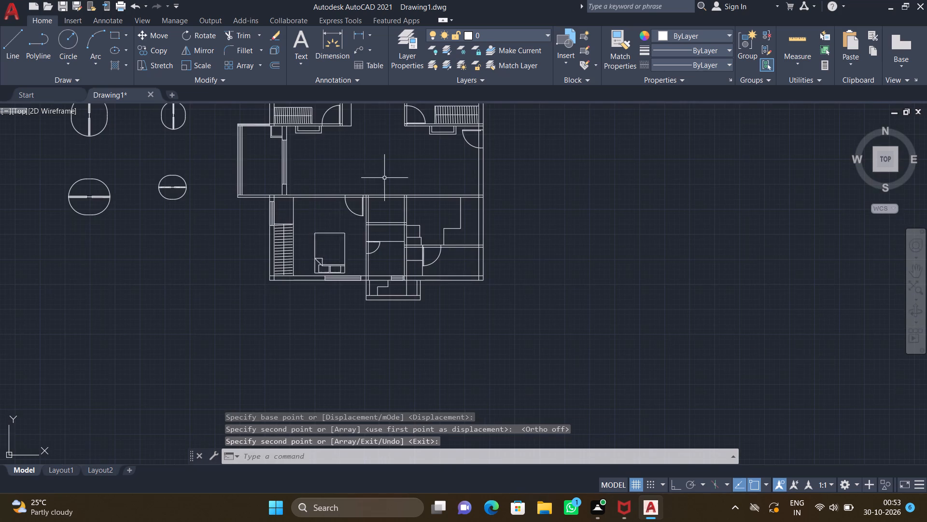
middle_click_drag(382, 181, 353, 304)
scroll(244, 215, "up", 4)
middle_click_drag(294, 241, 354, 244)
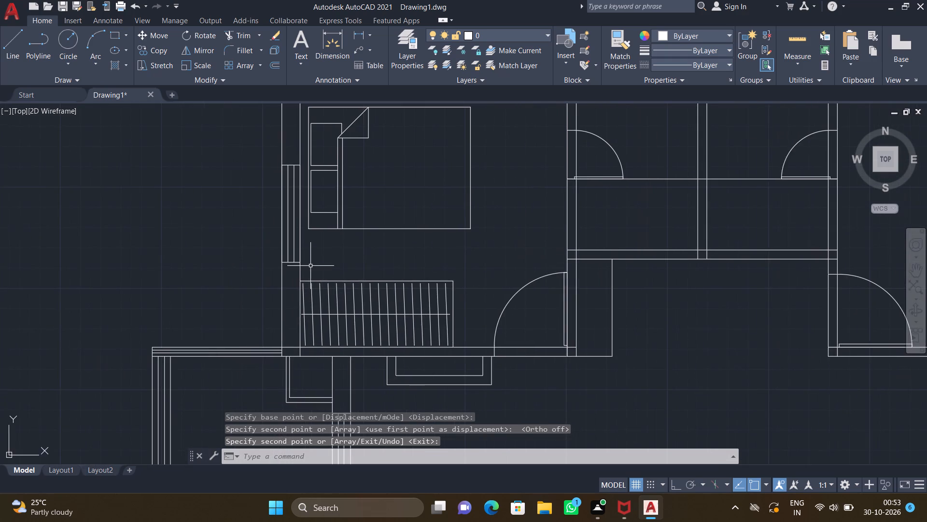
scroll(309, 258, "up", 4)
scroll(310, 259, "down", 2)
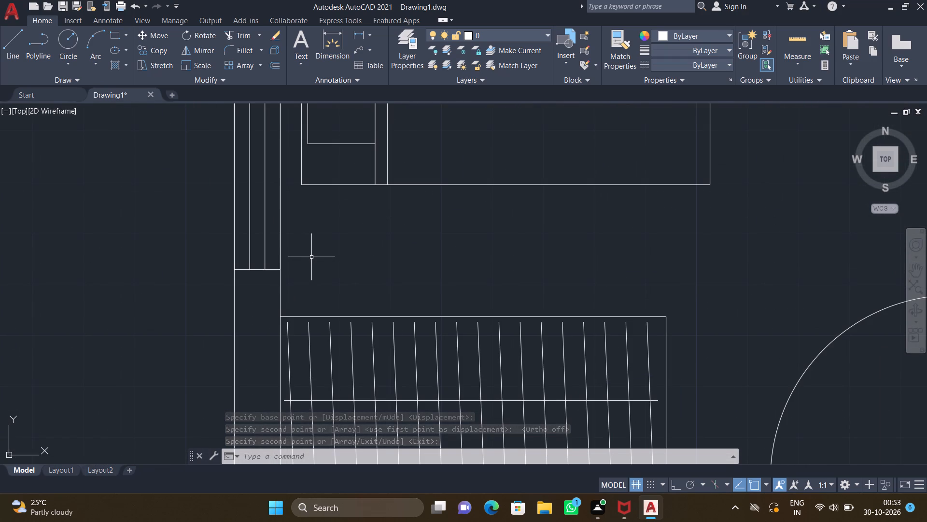
type("REC")
key("Return")
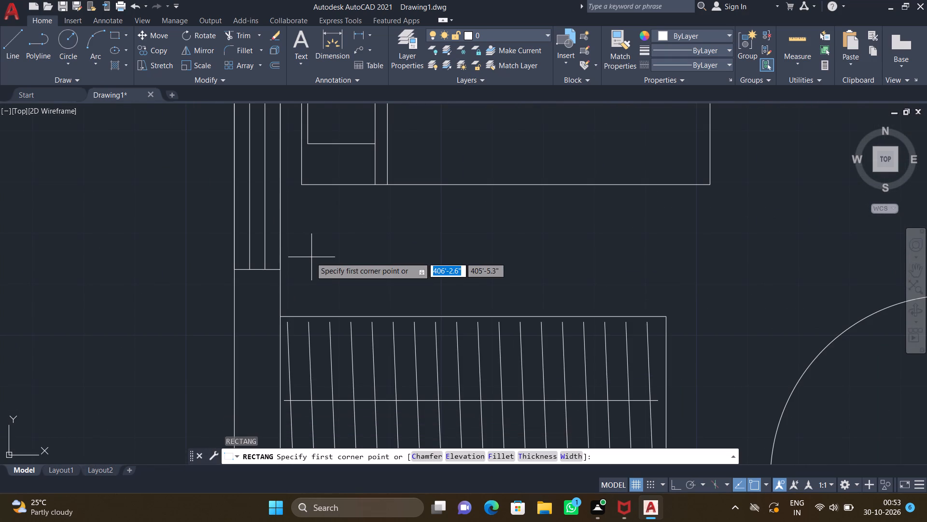
scroll(310, 219, "up", 1)
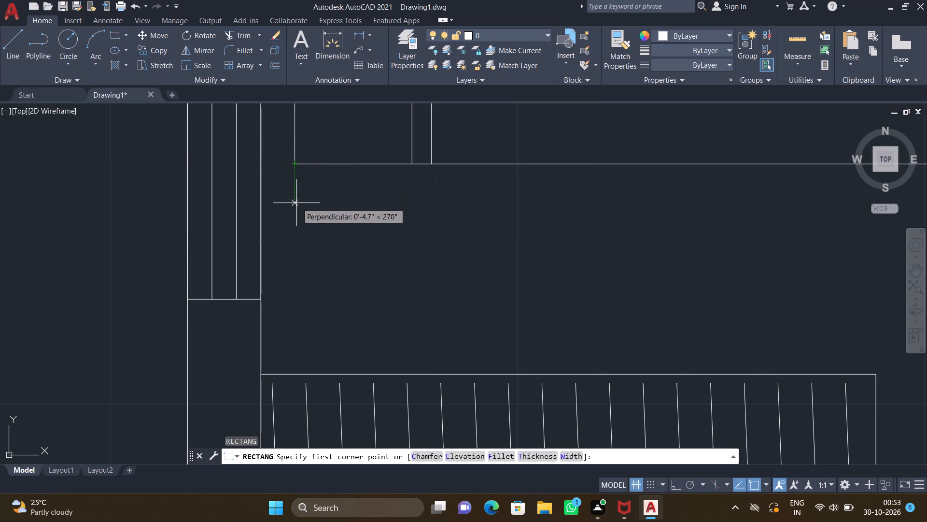
left_click_drag(296, 203, 303, 213)
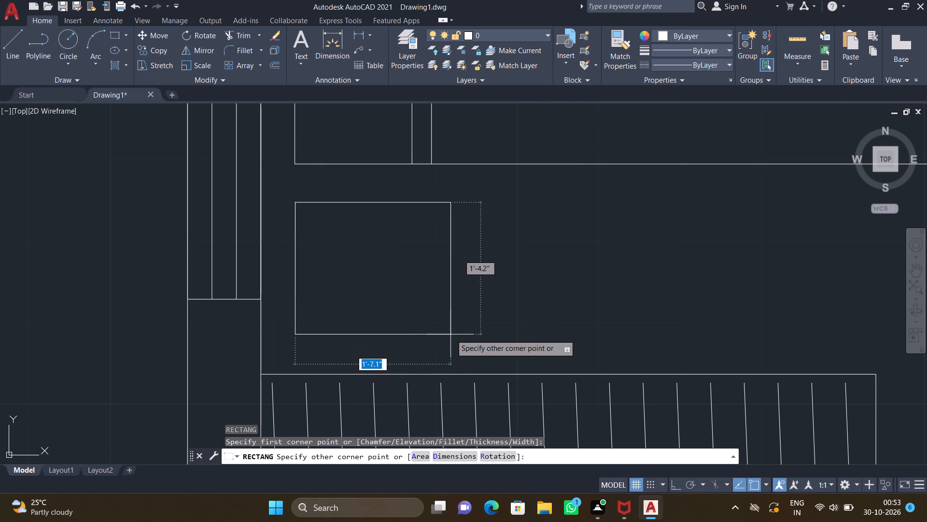
left_click(468, 348)
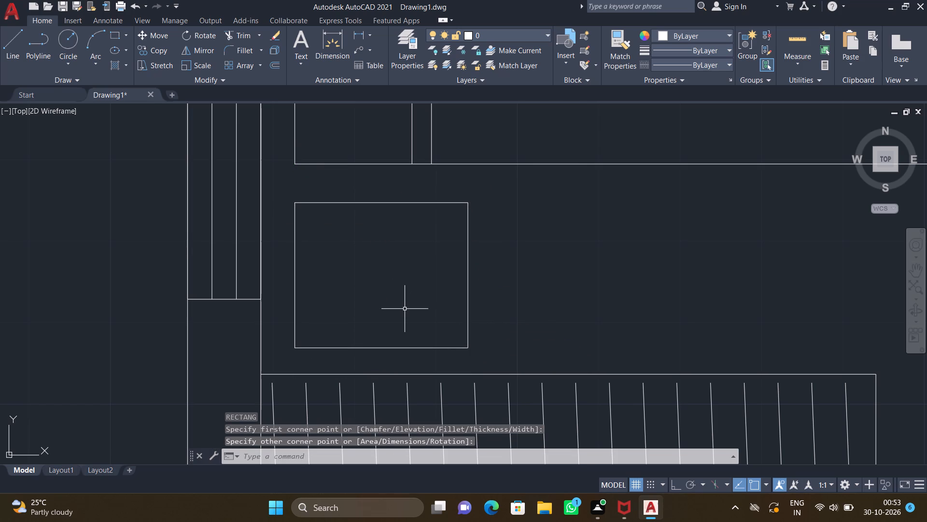
Draw two concentric lamp circles at the bedside table's centre, the outer with a radius of about 6.4" and a smaller one inside.
key("c")
key("Return")
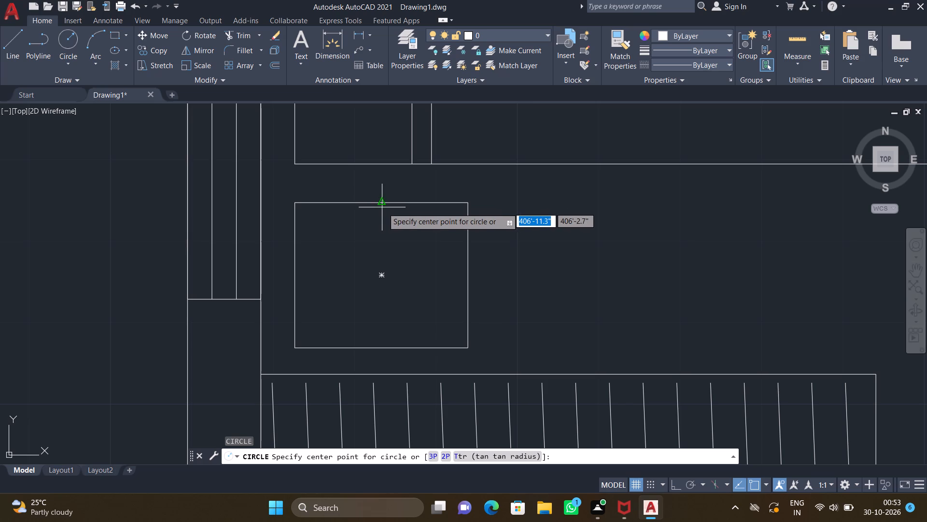
left_click(380, 275)
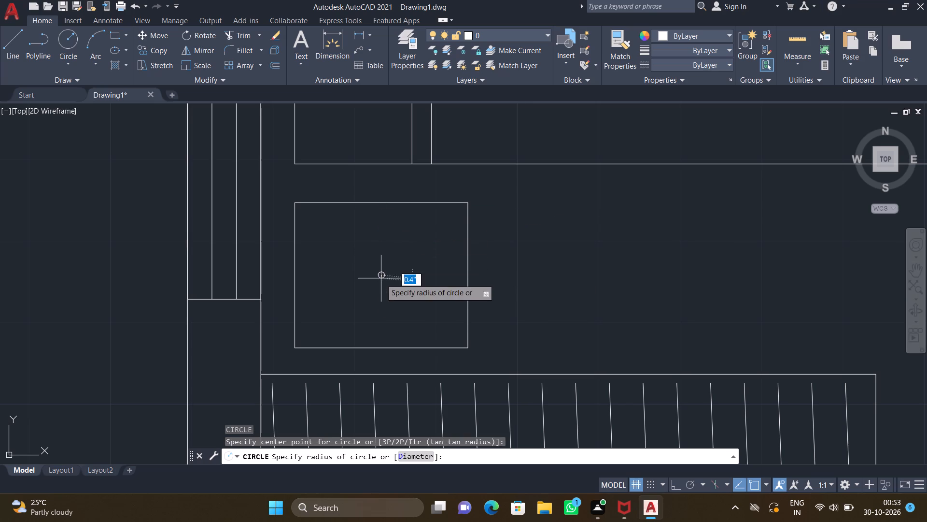
left_click(382, 327)
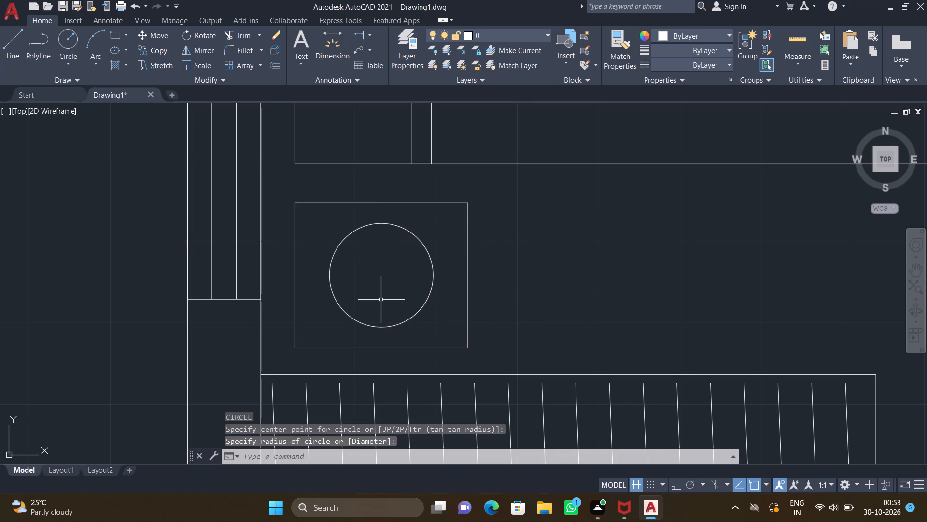
key("c")
key("Return")
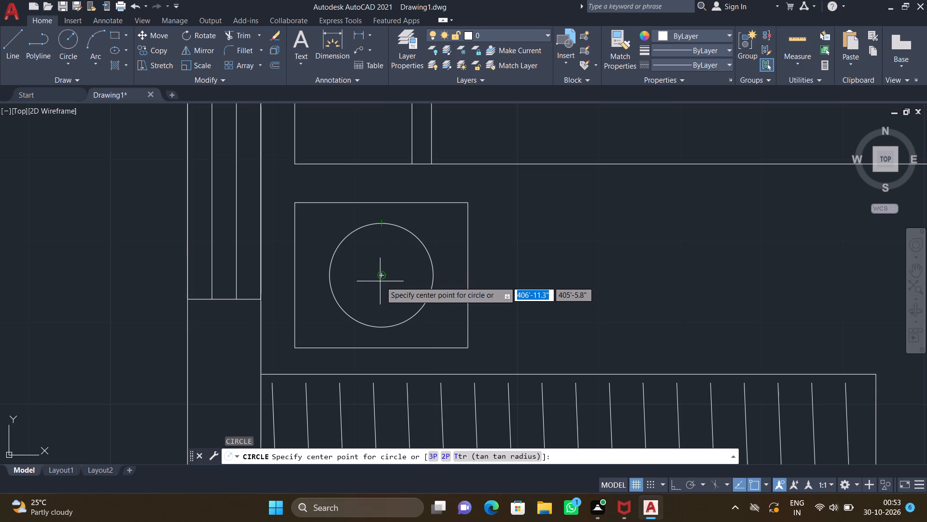
left_click(382, 275)
scroll(388, 295, "up", 1)
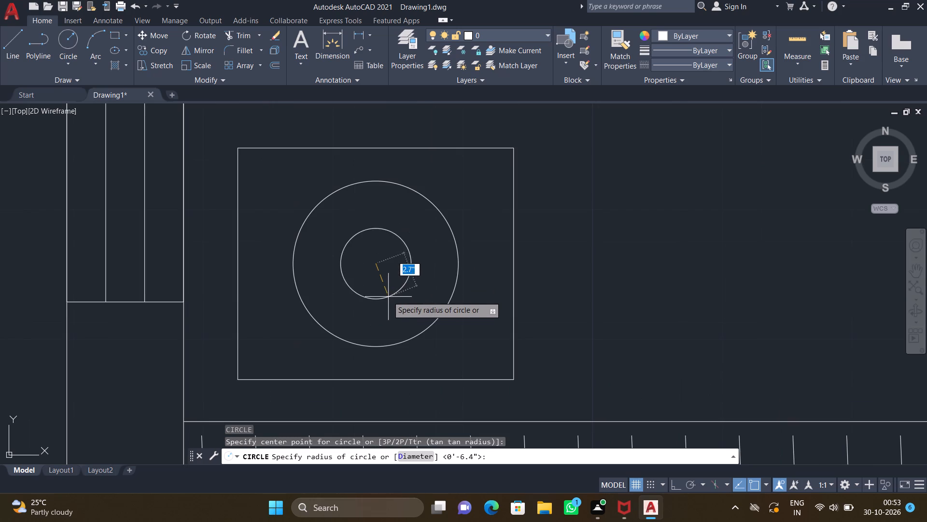
left_click(392, 315)
scroll(385, 287, "down", 4)
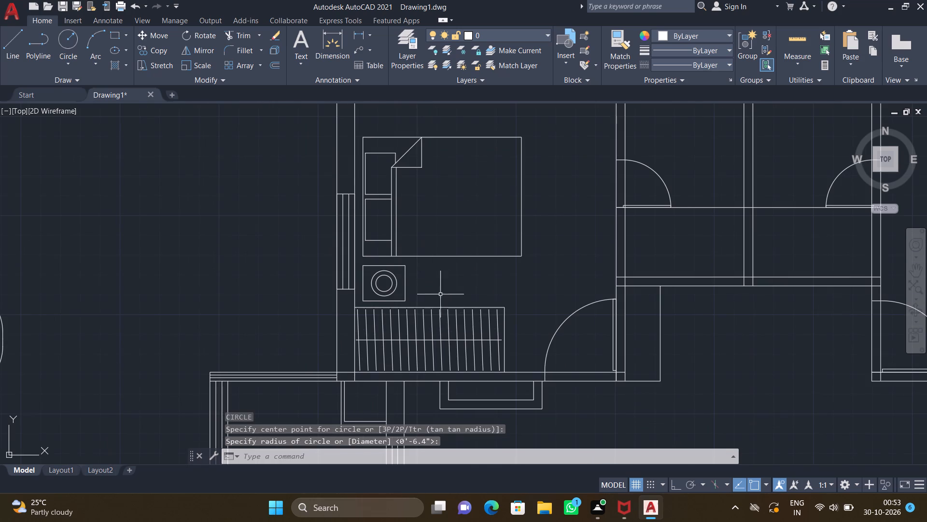
Copy the bedside table and lamp by its north edge midpoint about 7'-2" north, between the northwest bedroom's bed and north wall.
type("CO")
key("Return")
scroll(406, 284, "up", 2)
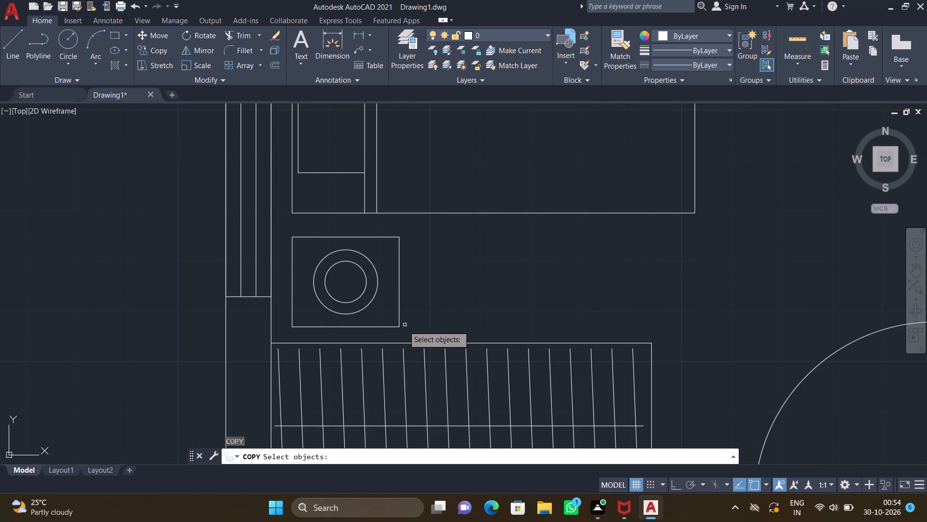
left_click_drag(405, 334, 402, 330)
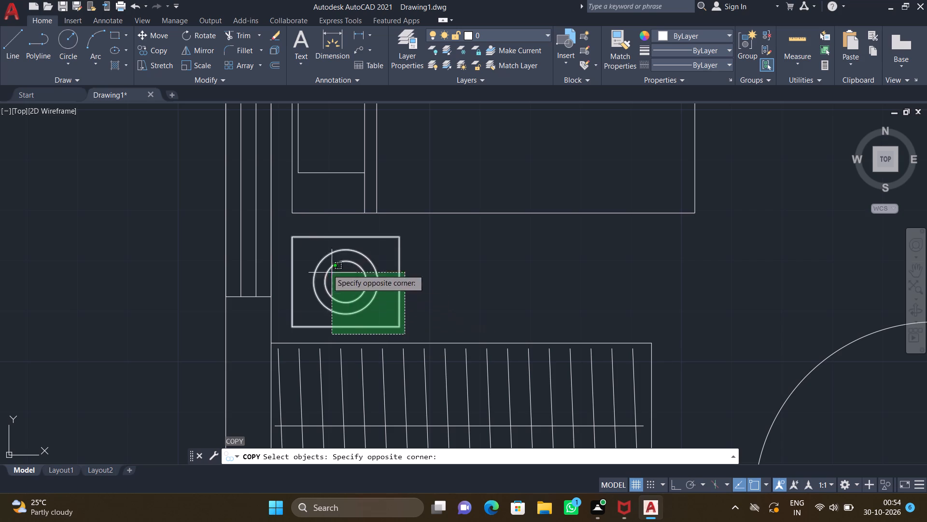
left_click(290, 228)
key("Return")
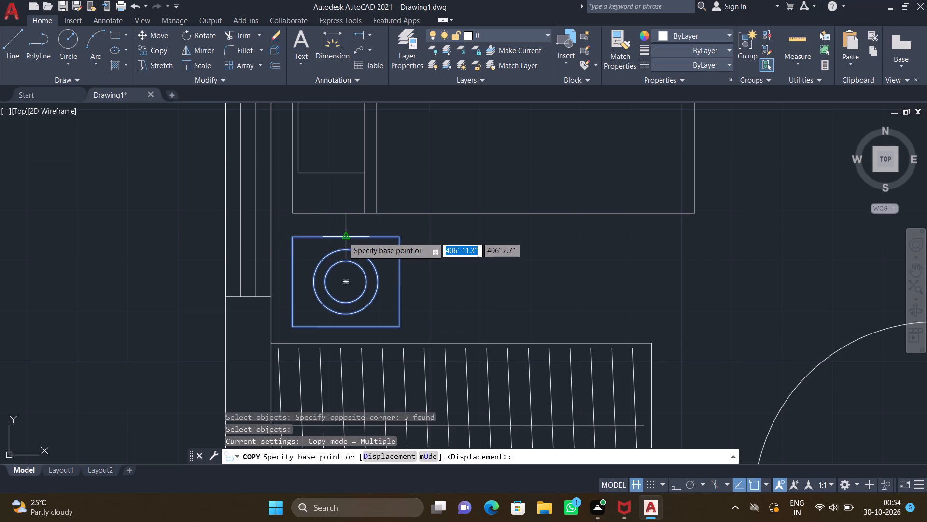
left_click(343, 237)
scroll(351, 245, "down", 4)
middle_click_drag(428, 271, 342, 373)
scroll(326, 290, "down", 2)
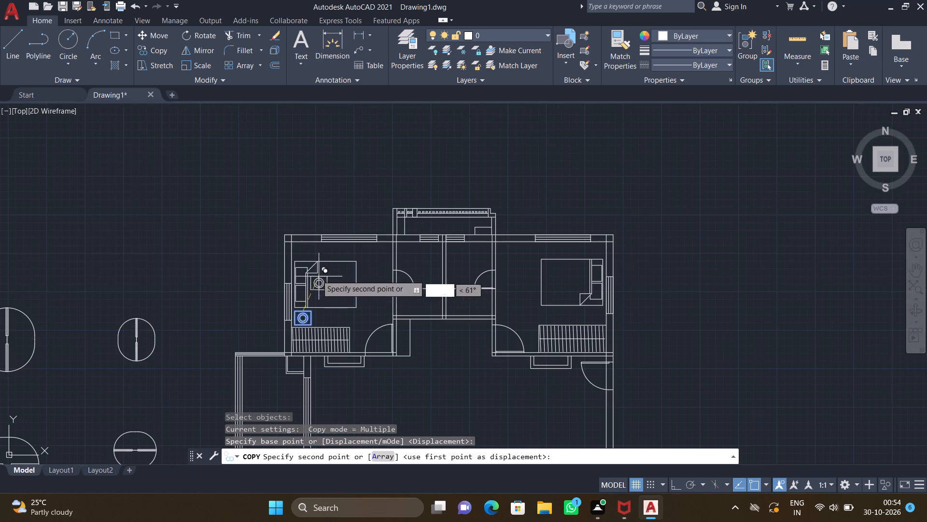
middle_click_drag(305, 260, 303, 205)
scroll(297, 195, "up", 3)
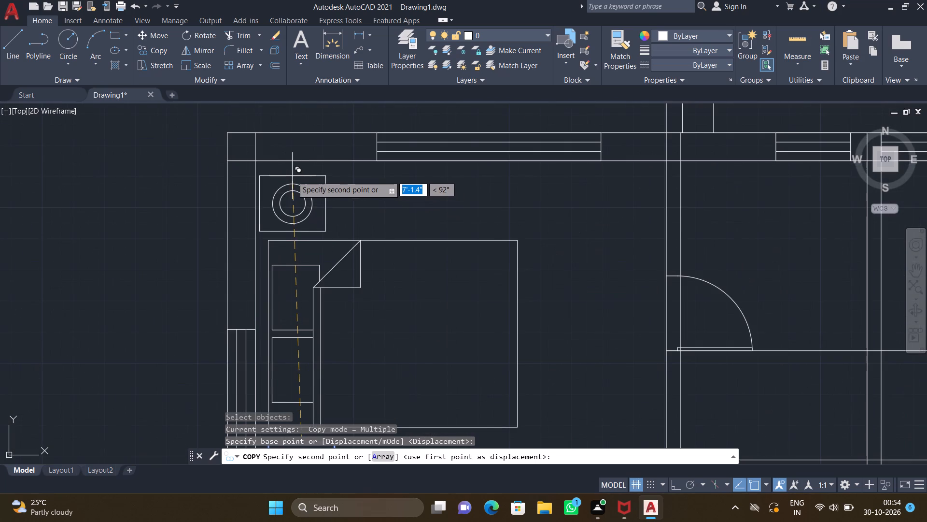
scroll(295, 176, "up", 2)
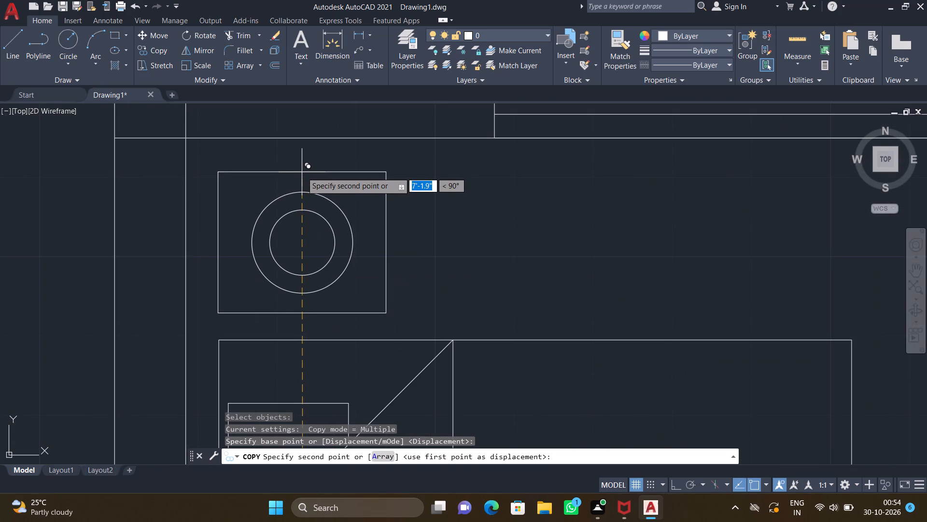
left_click(305, 173)
Place two more copies of the bedside table with lamp in the northeast bedroom, south and north of the bed's headboard end.
scroll(353, 224, "down", 2)
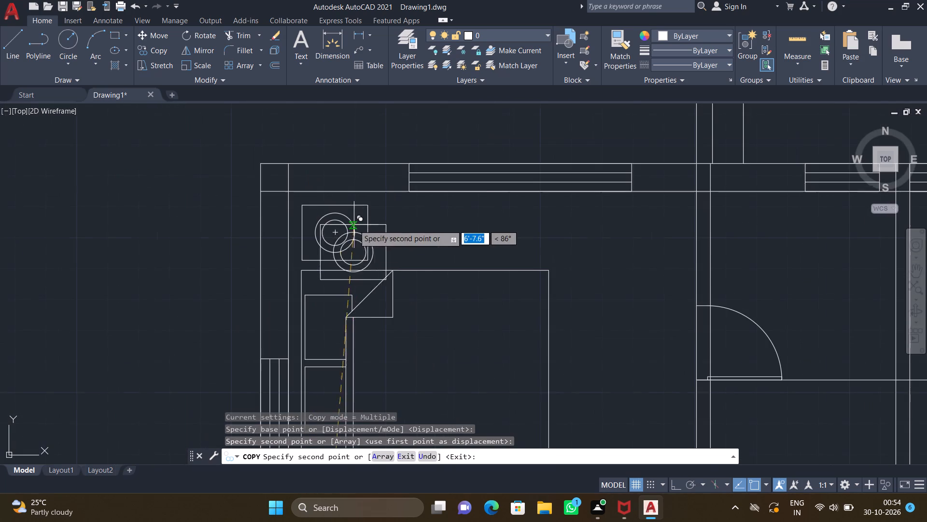
scroll(566, 300, "down", 4)
middle_click_drag(614, 331, 389, 244)
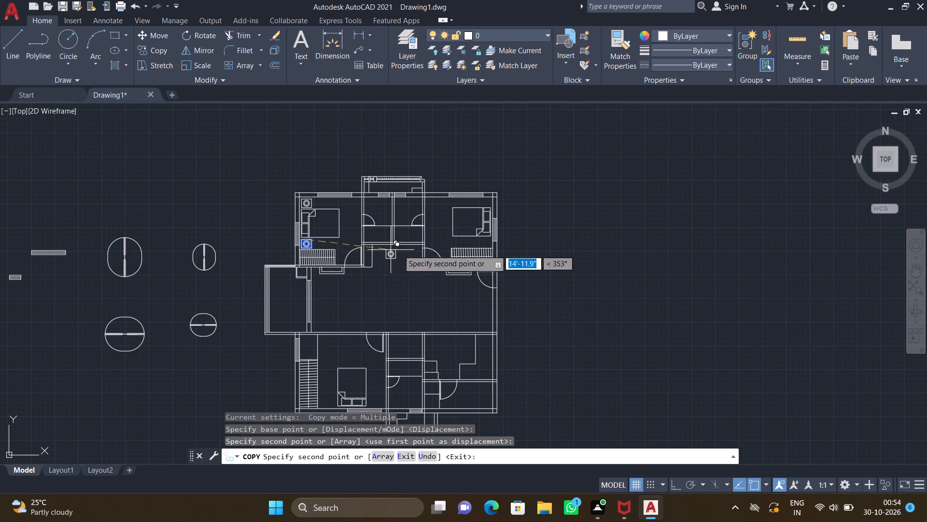
scroll(510, 238, "up", 5)
scroll(341, 191, "up", 2)
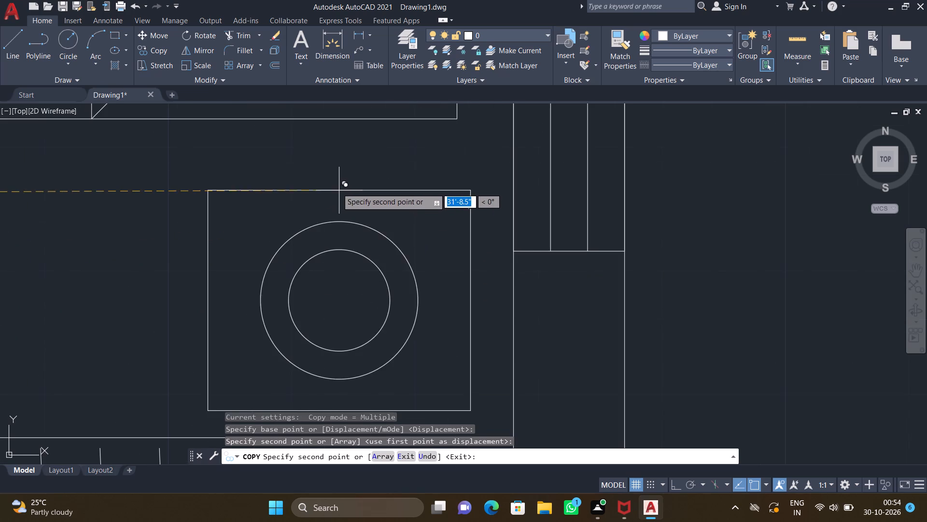
left_click(325, 159)
scroll(420, 209, "down", 2)
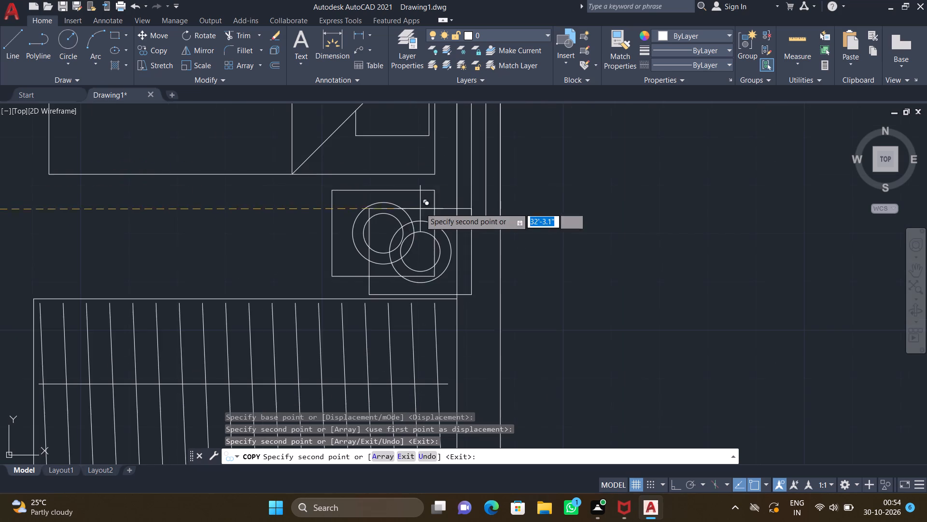
middle_click_drag(418, 202, 402, 284)
scroll(391, 218, "down", 3)
middle_click_drag(374, 205, 361, 274)
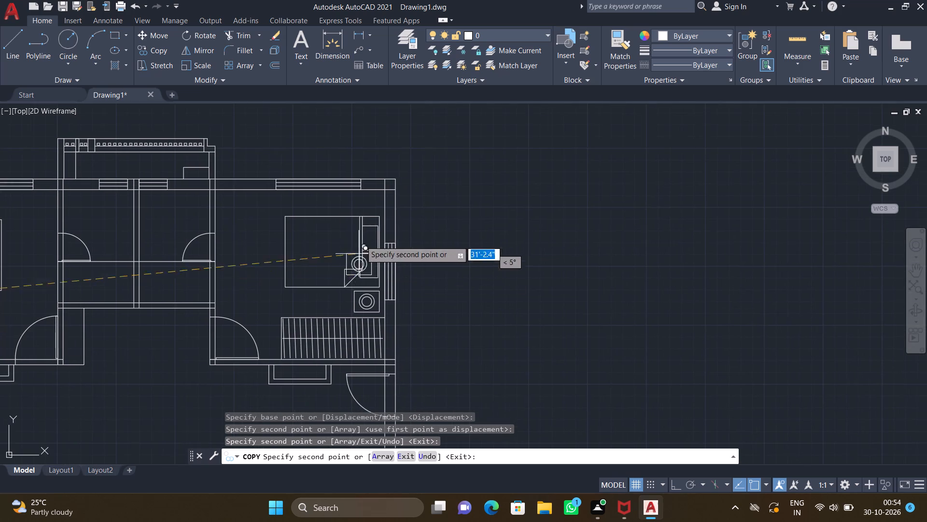
scroll(370, 194, "up", 4)
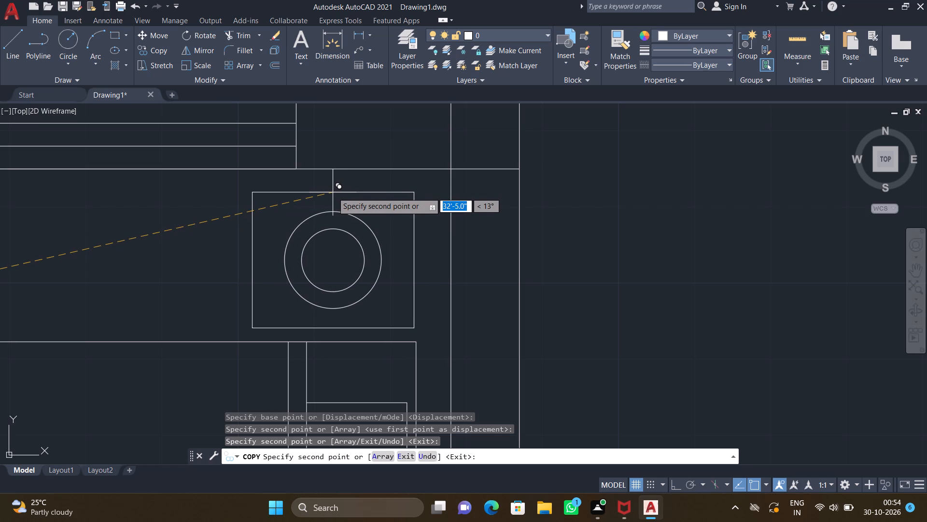
left_click(333, 192)
Place bedside table and lamp copies west and east of the southwest bedroom's bed, beside its pillows, and finish copying.
scroll(318, 245, "down", 4)
middle_click_drag(222, 329, 274, 232)
scroll(281, 240, "down", 3)
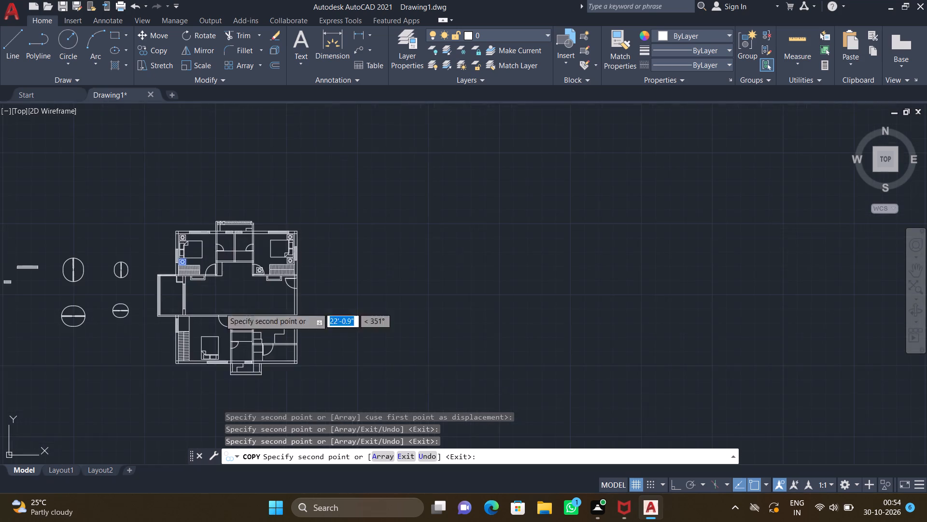
middle_click_drag(168, 347, 267, 241)
scroll(282, 257, "up", 4)
middle_click_drag(325, 245, 280, 262)
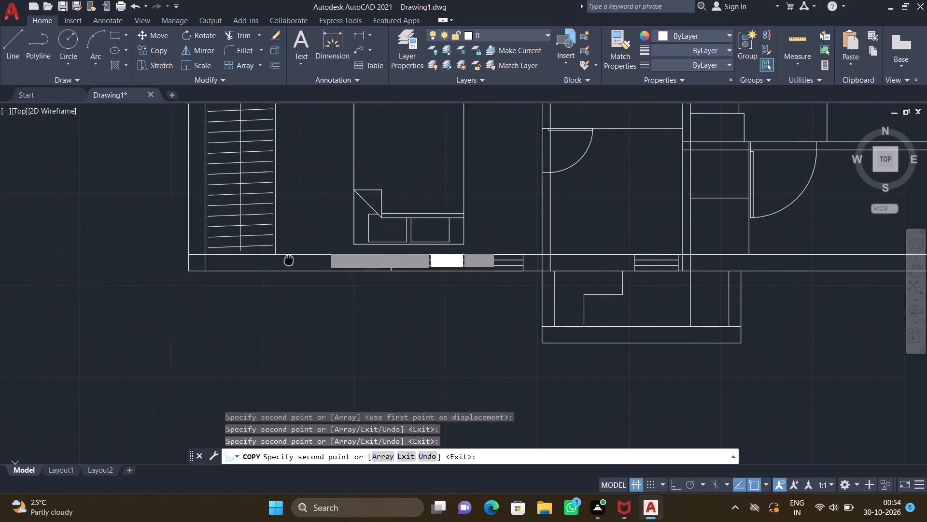
middle_click_drag(280, 262, 270, 265)
scroll(295, 231, "up", 2)
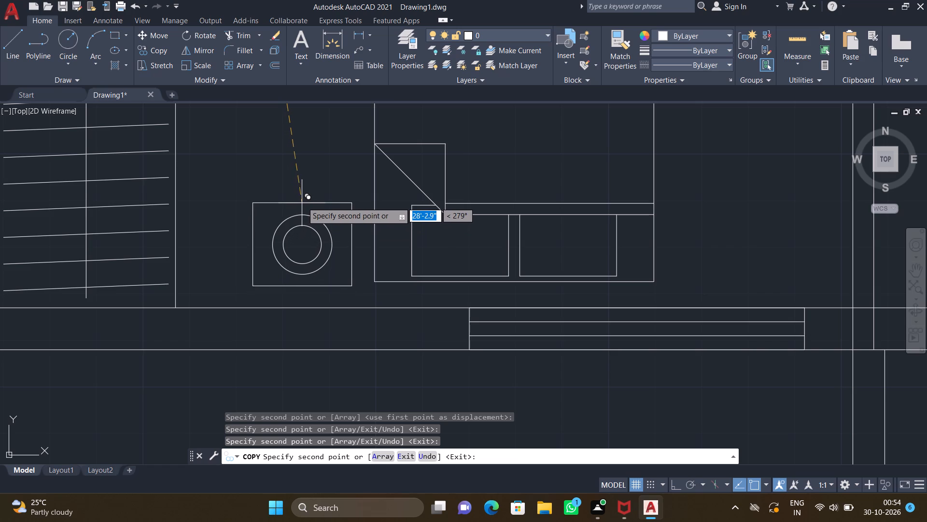
left_click(305, 201)
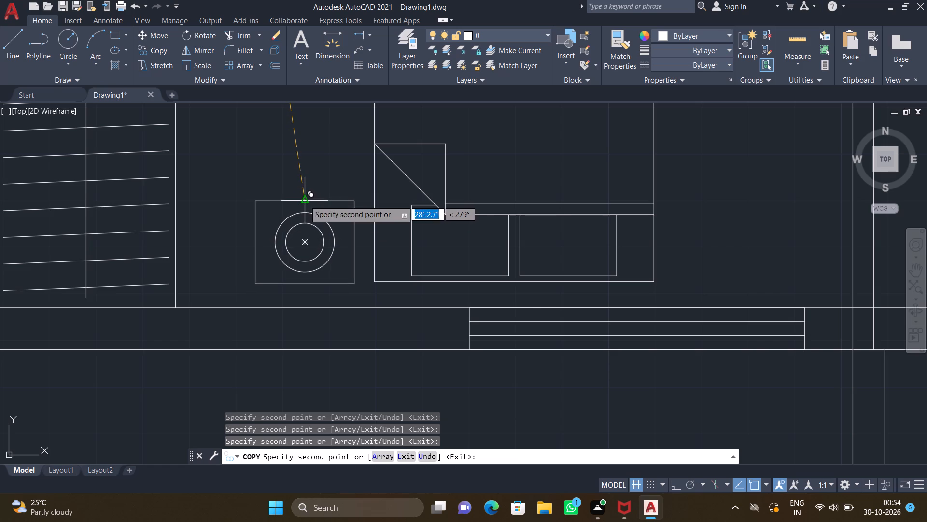
middle_click_drag(512, 251, 391, 248)
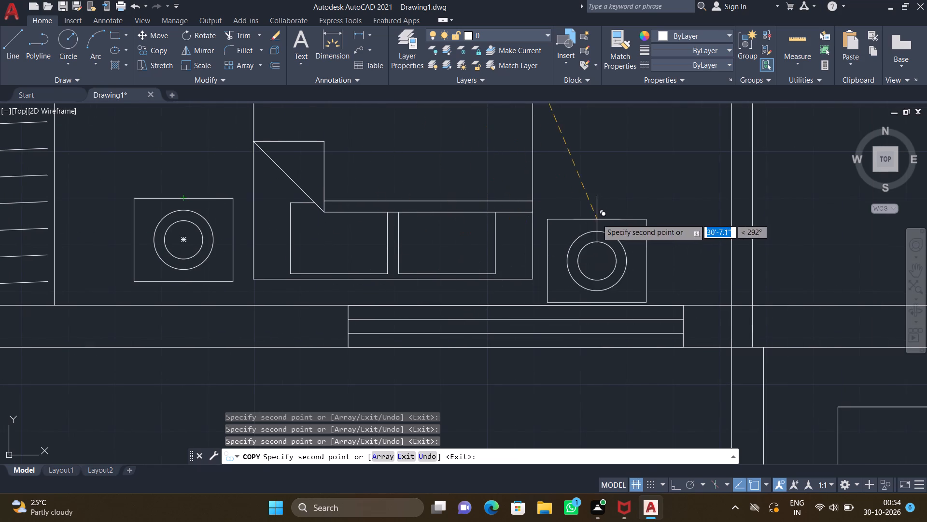
middle_click_drag(576, 215, 415, 214)
scroll(447, 193, "up", 1)
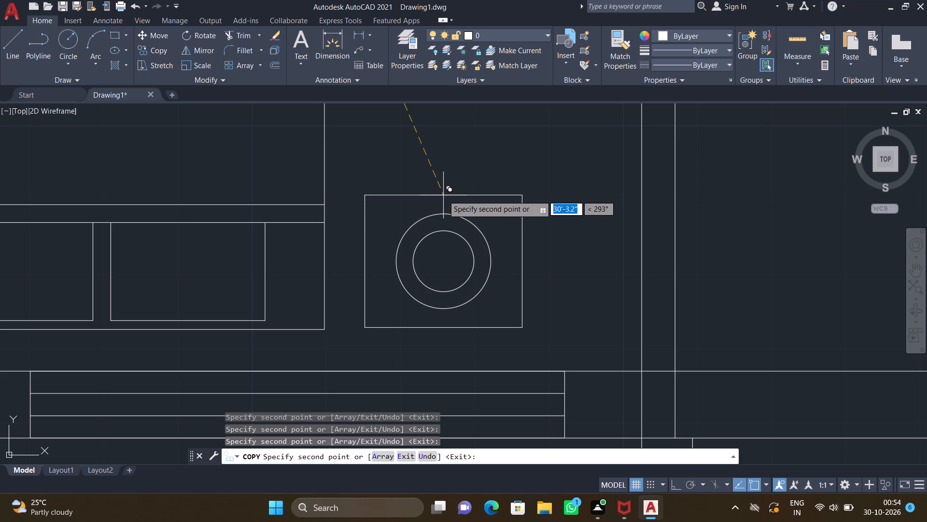
left_click(443, 195)
key("Return")
scroll(415, 177, "down", 4)
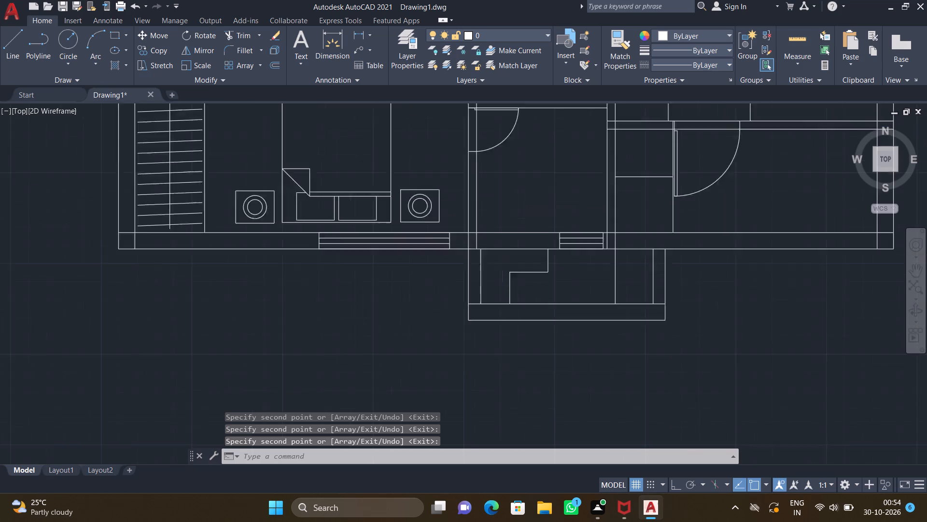
Copy the toilet symbol by its cistern's north edge midpoint into the northwest bathroom's northwest corner, just off the north wall.
middle_click_drag(334, 256, 316, 319)
scroll(338, 290, "down", 1)
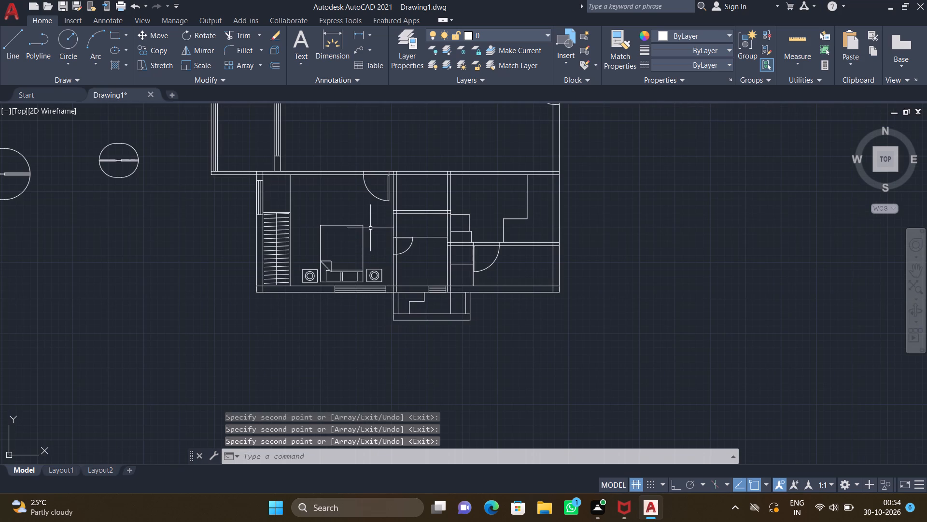
scroll(369, 230, "down", 4)
middle_click_drag(253, 231, 324, 273)
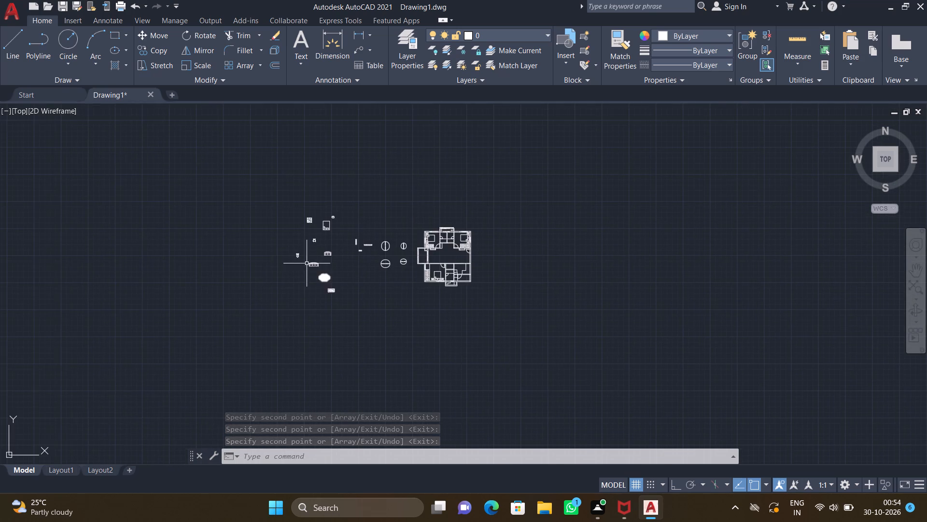
scroll(305, 262, "up", 4)
type("CO")
key("Return")
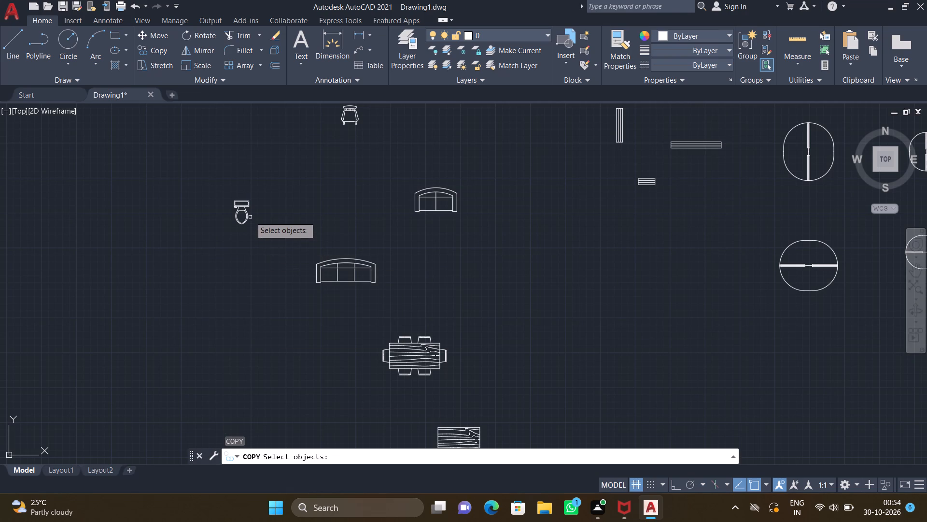
left_click(249, 214)
key("Return")
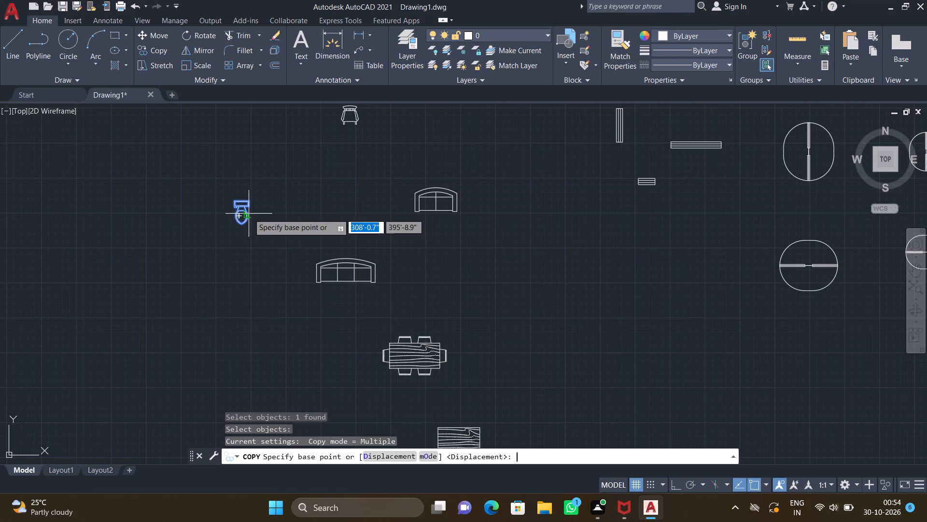
scroll(247, 213, "up", 4)
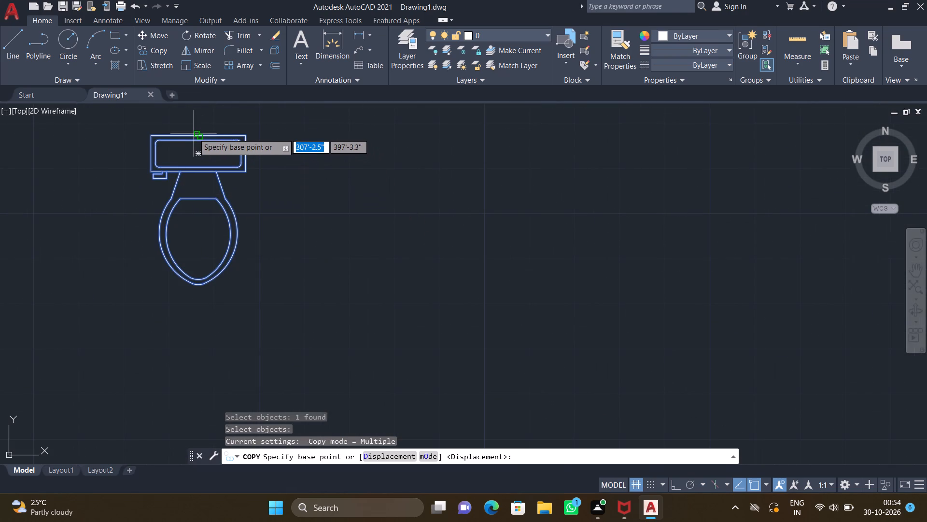
left_click(199, 134)
scroll(397, 233, "down", 4)
middle_click_drag(501, 299, 242, 370)
scroll(248, 367, "down", 2)
middle_click_drag(420, 319, 193, 320)
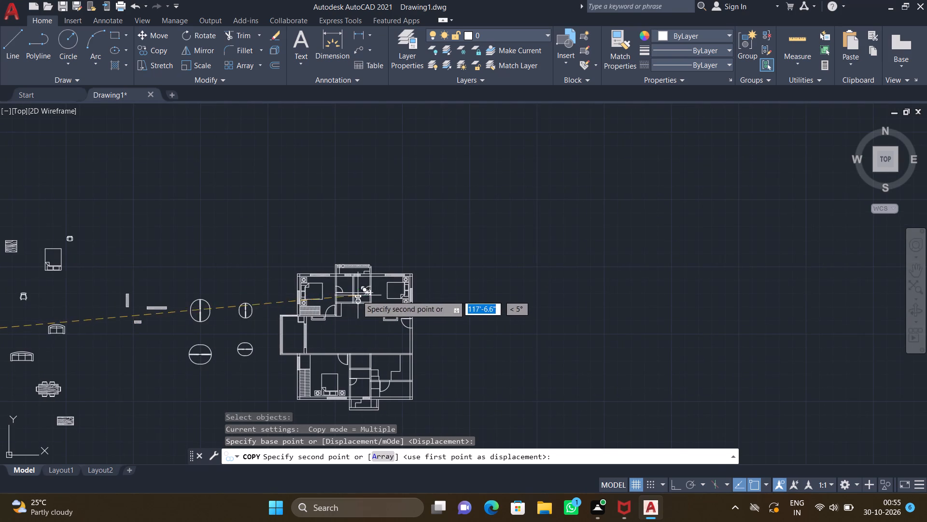
middle_click_drag(352, 294, 238, 303)
scroll(243, 285, "up", 4)
middle_click_drag(212, 297, 366, 253)
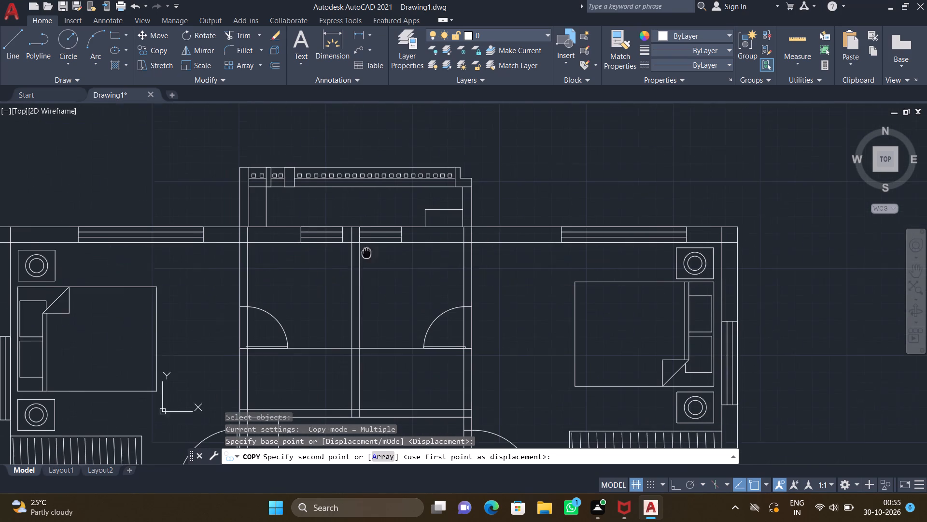
scroll(275, 247, "up", 2)
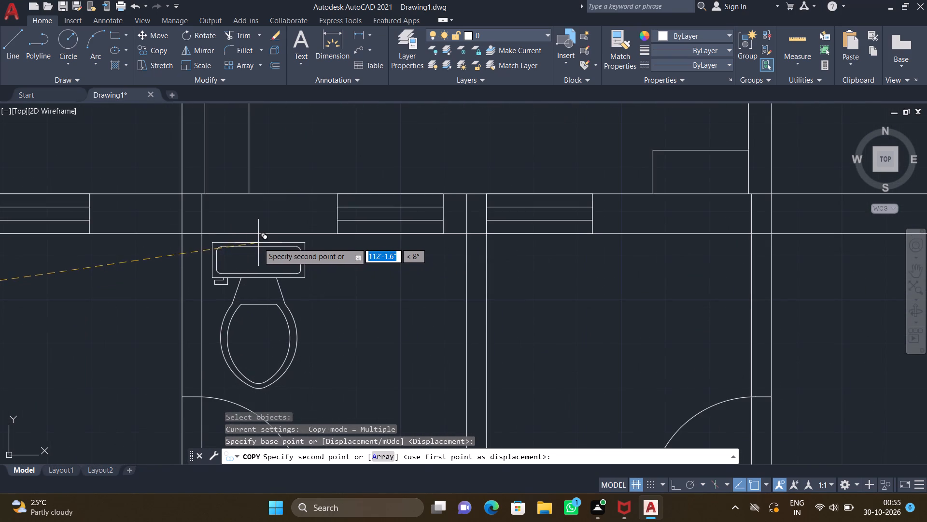
scroll(258, 243, "up", 2)
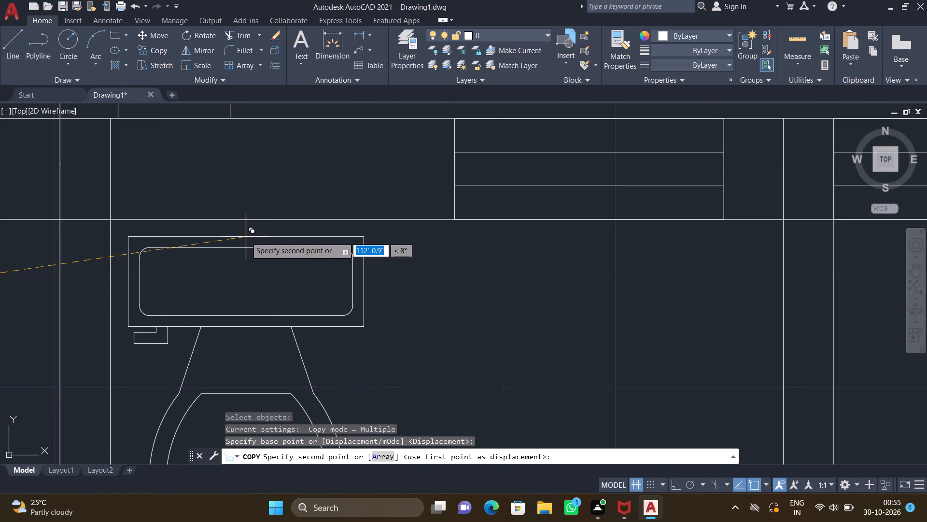
left_click(246, 236)
Place a second toilet copy in the adjoining northeast bathroom's northeast corner, just off the north wall, and finish copying.
scroll(352, 272, "down", 3)
middle_click_drag(431, 303, 334, 258)
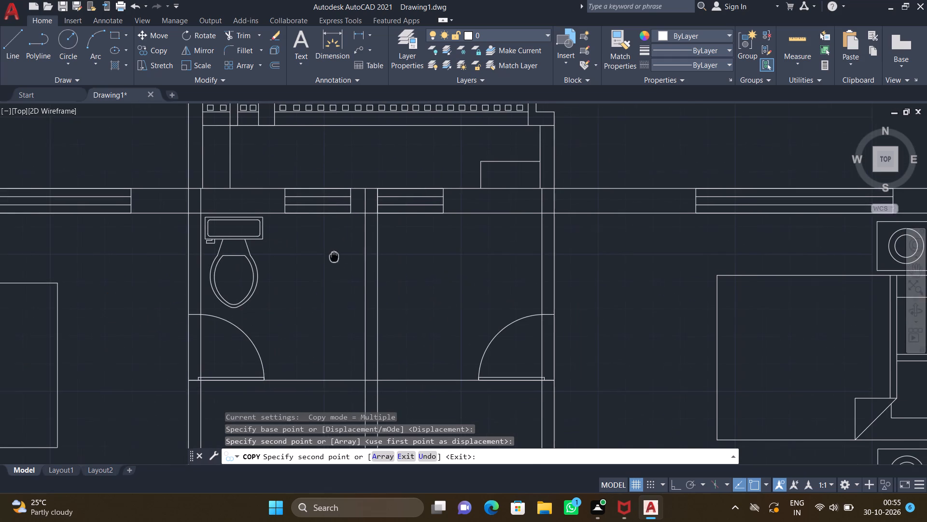
scroll(501, 232, "up", 2)
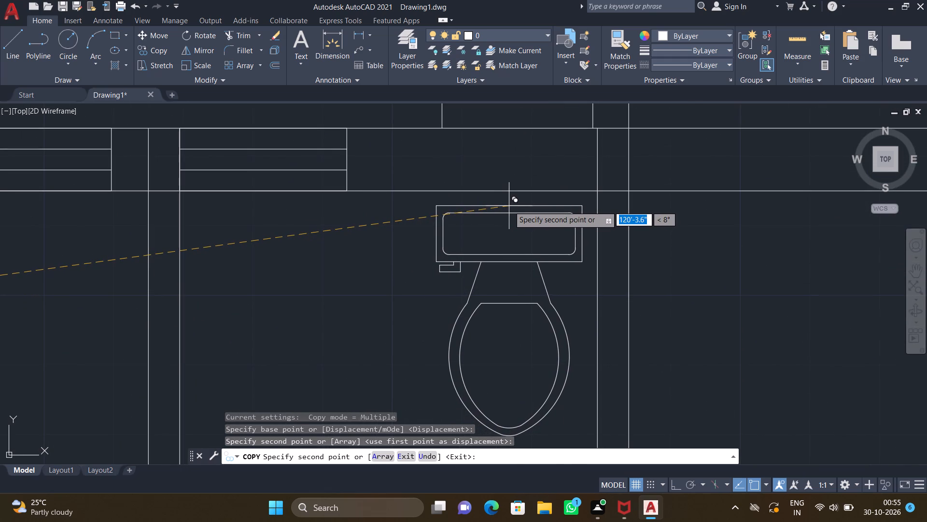
left_click(509, 206)
scroll(479, 286, "down", 3)
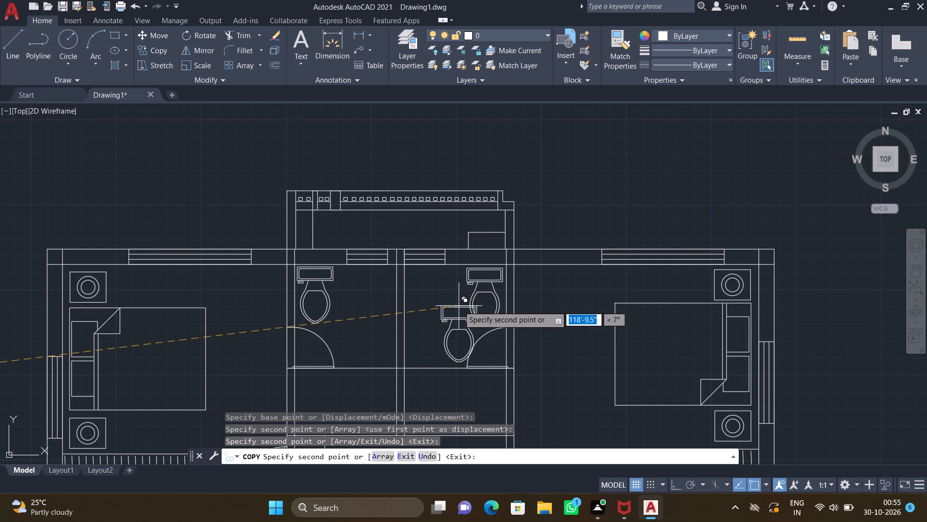
key("Return")
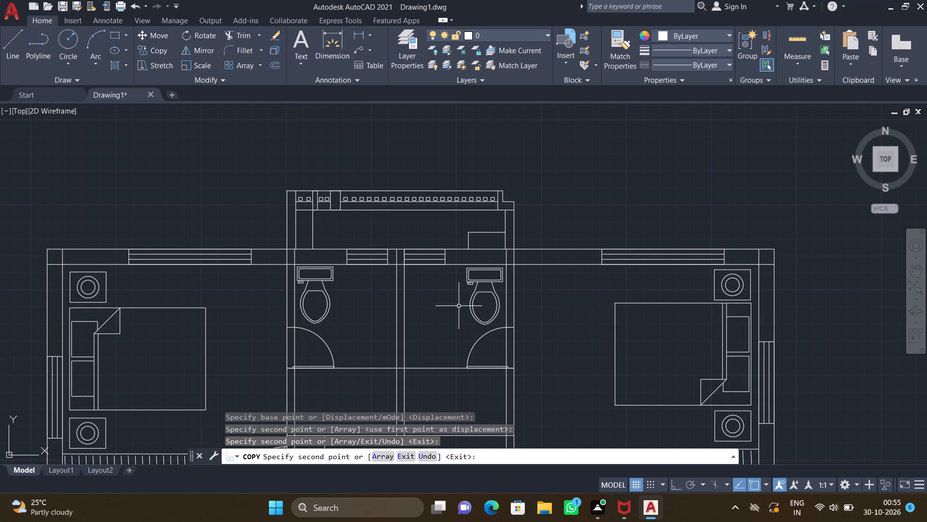
Rotate the loose toilet symbol 180 degrees about its cistern's north edge midpoint, so its bowl points north.
scroll(436, 319, "down", 3)
middle_click_drag(228, 364, 420, 239)
scroll(421, 241, "down", 3)
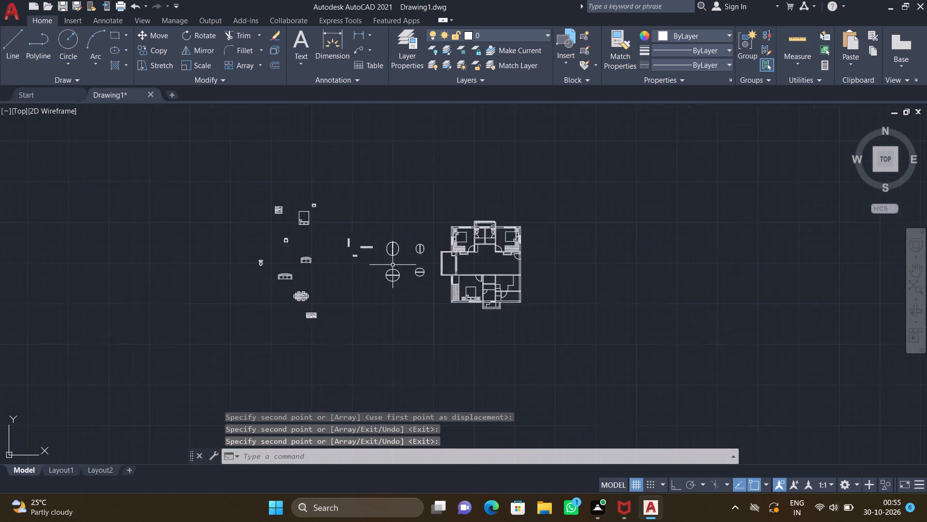
scroll(309, 266, "up", 4)
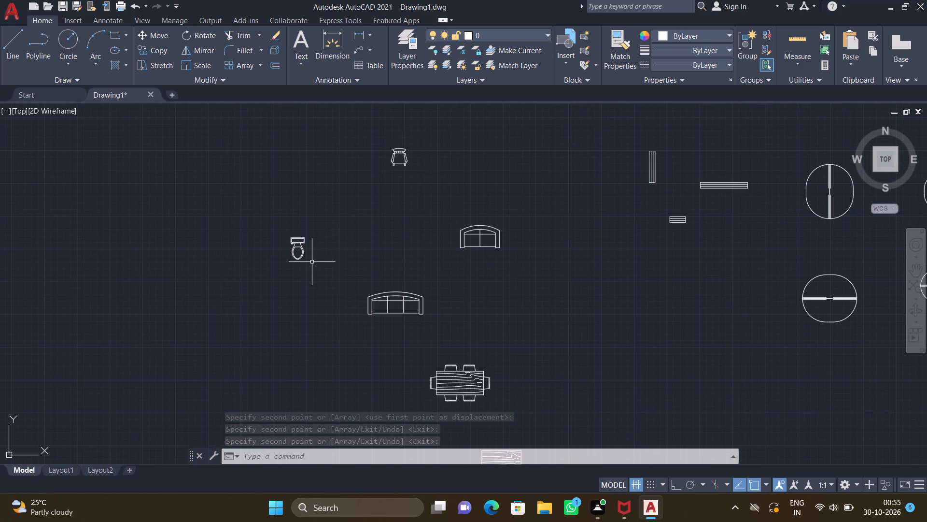
key("F8")
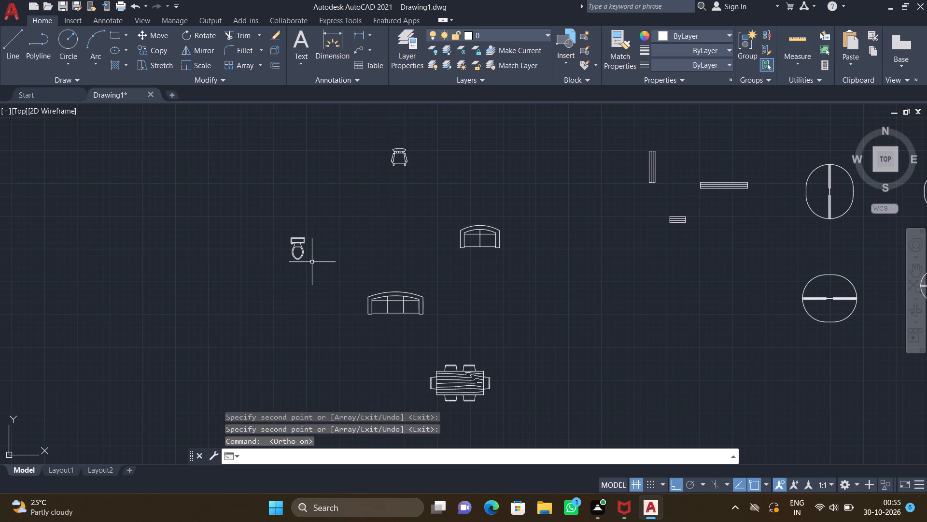
type("RO")
key("Return")
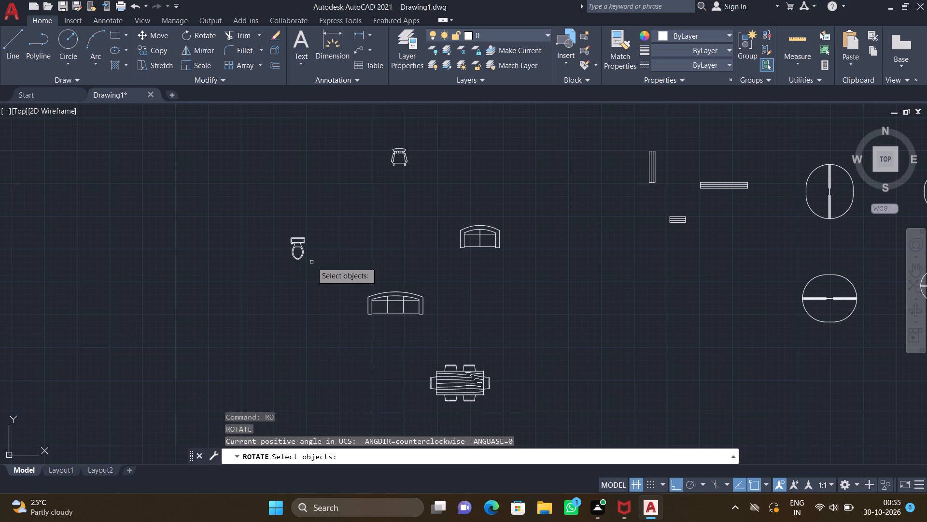
left_click(303, 254)
key("Return")
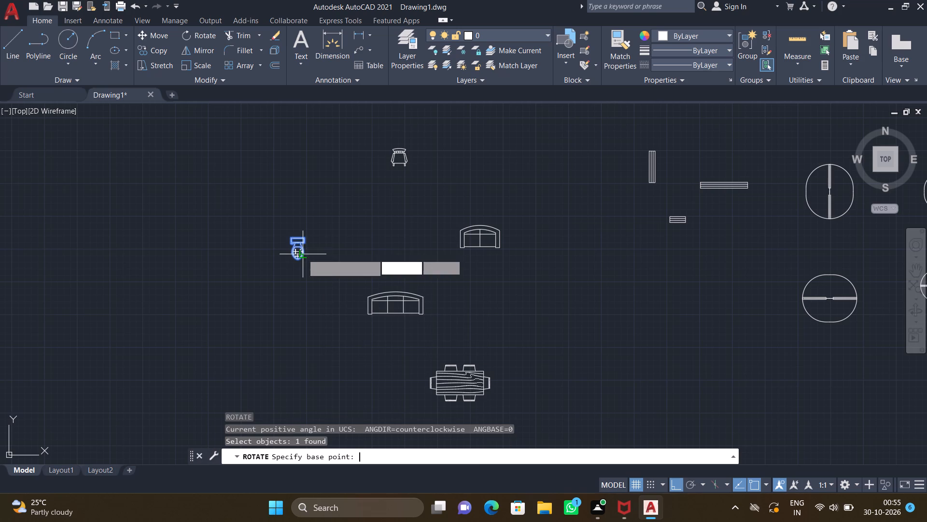
scroll(300, 251, "up", 3)
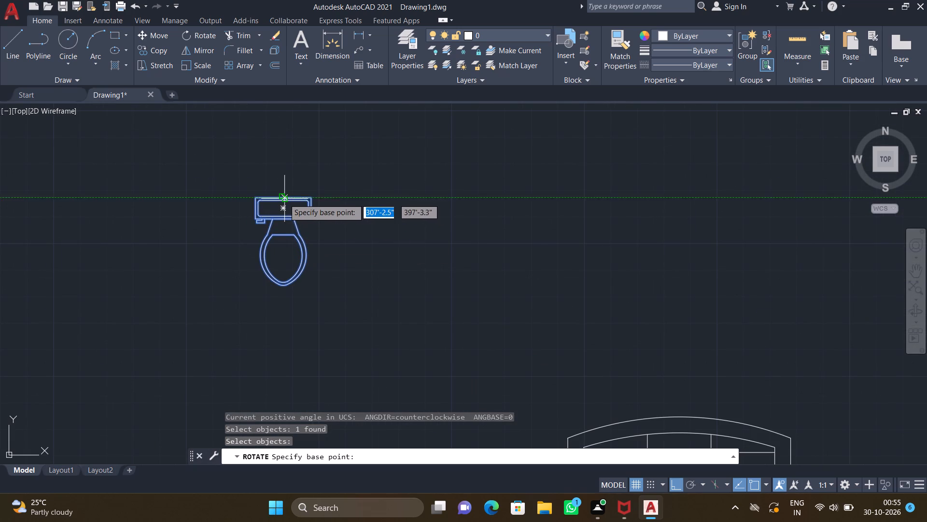
left_click(284, 199)
left_click(223, 211)
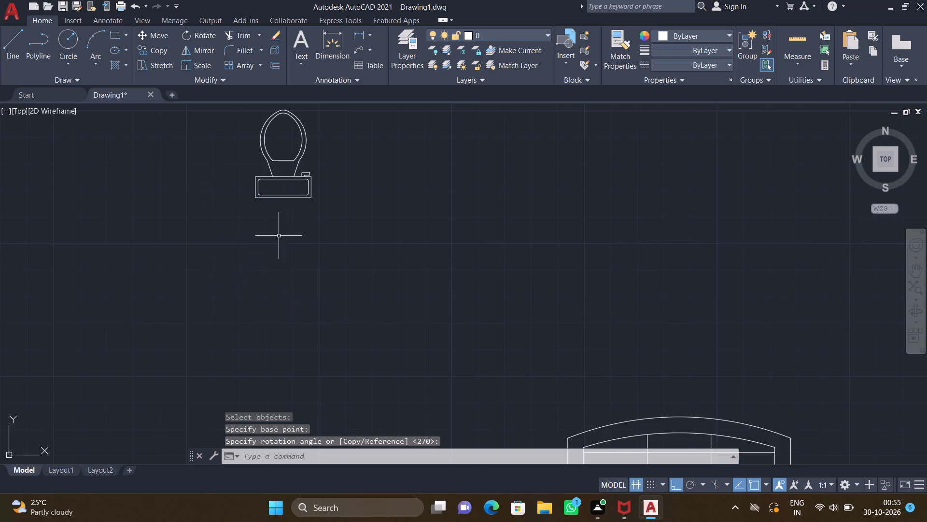
Copy the rotated toilet by its cistern's south edge midpoint into the south bathroom's southwest corner, just off the south wall.
scroll(302, 241, "down", 2)
middle_click_drag(312, 243, 323, 286)
type("CO")
key("Return")
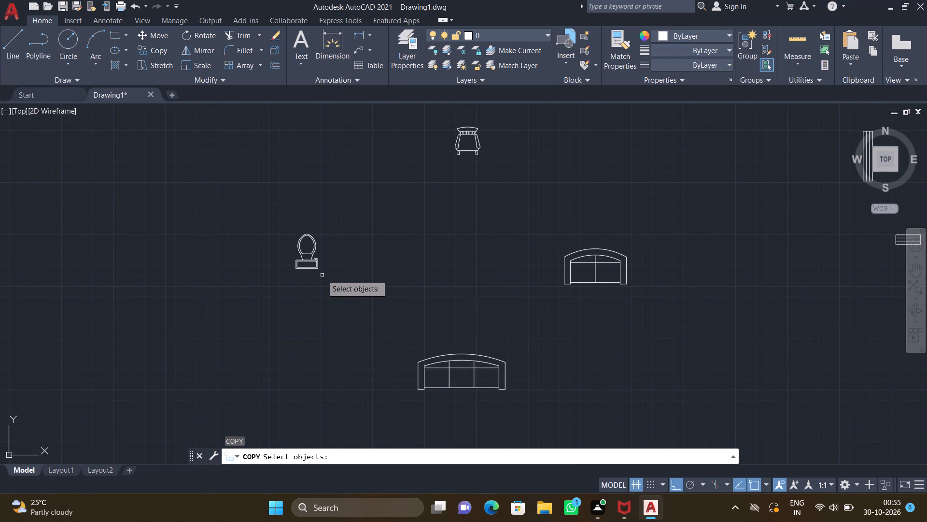
left_click(317, 264)
key("Return")
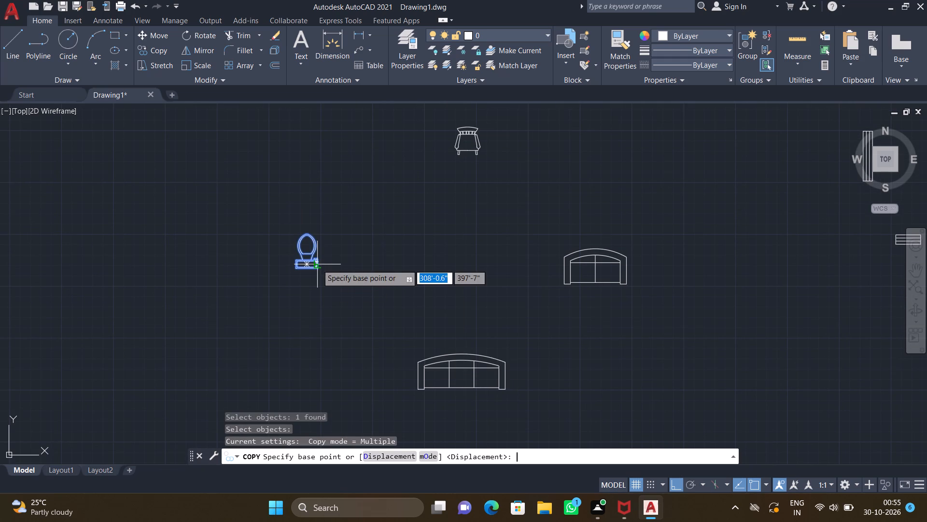
scroll(312, 269, "up", 2)
left_click(292, 264)
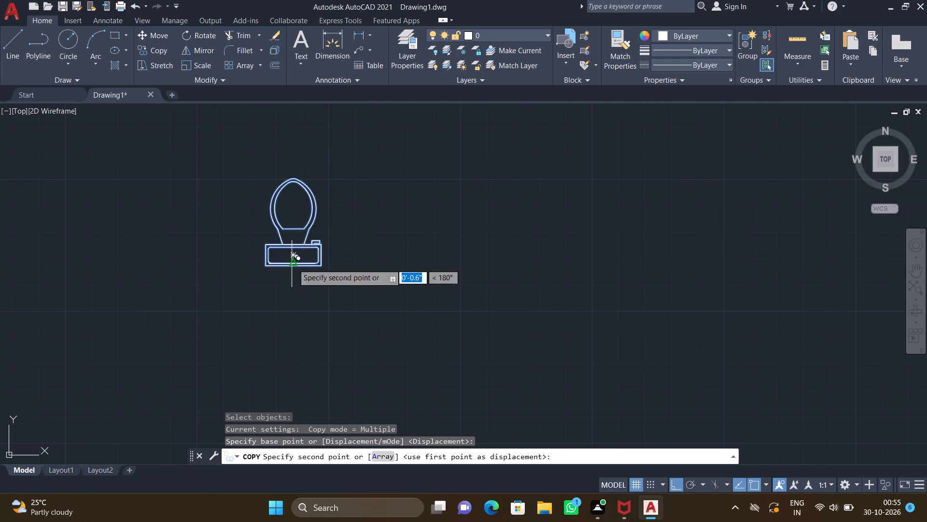
scroll(460, 322, "down", 4)
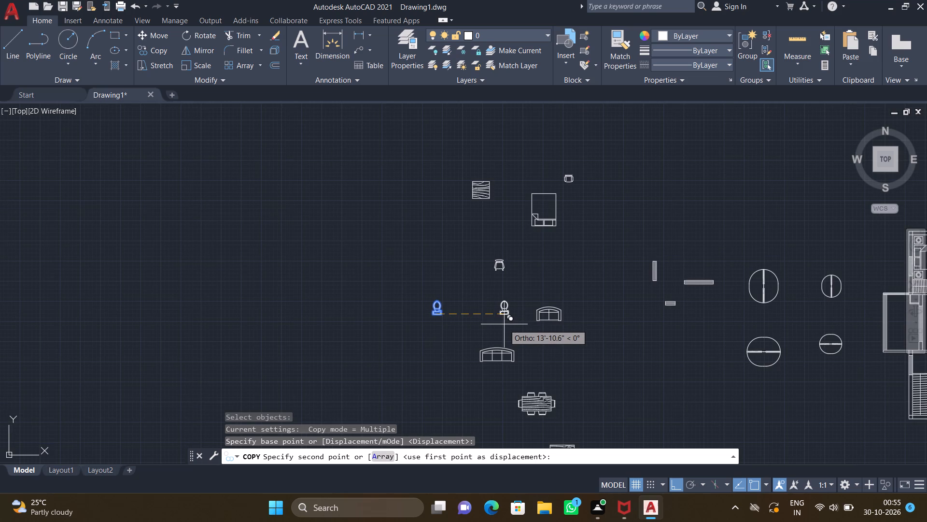
key("F8")
scroll(493, 322, "down", 4)
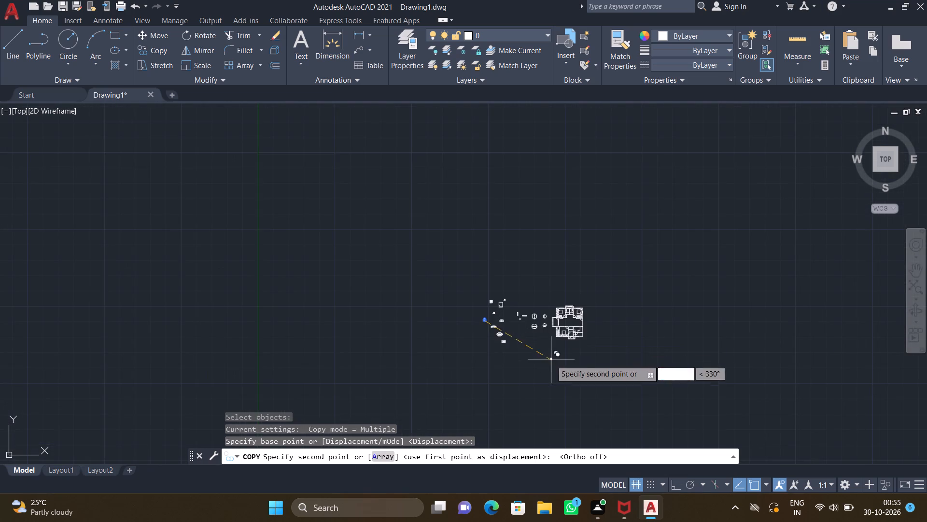
middle_click_drag(540, 361, 427, 320)
scroll(467, 309, "up", 4)
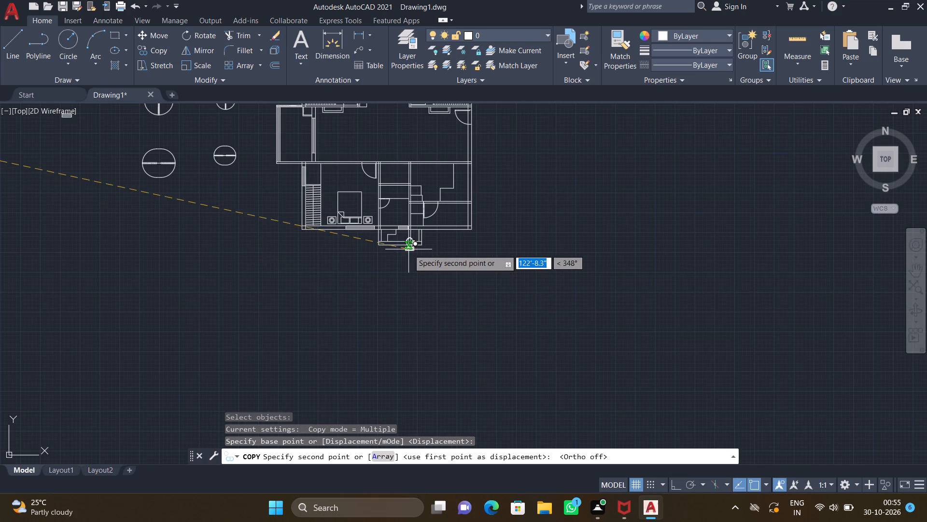
scroll(400, 237, "up", 4)
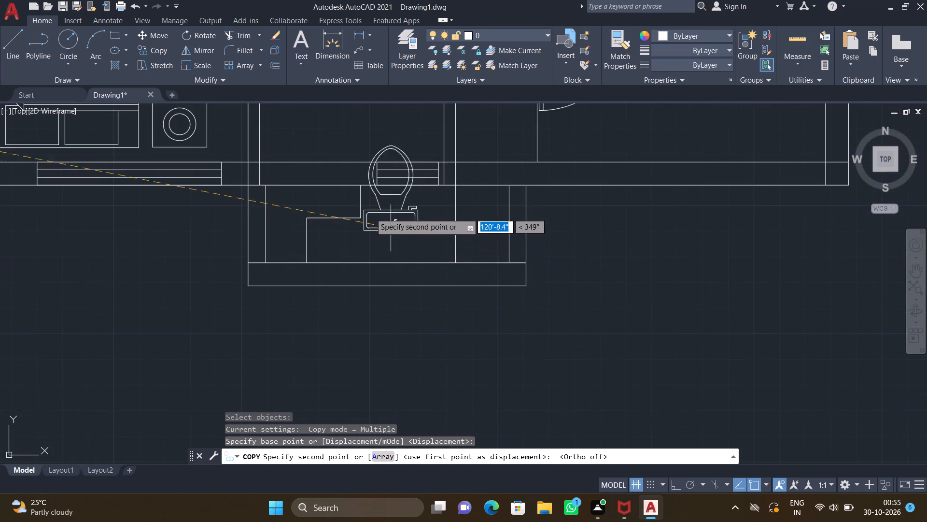
middle_click_drag(352, 224, 382, 297)
middle_click_drag(363, 234, 386, 290)
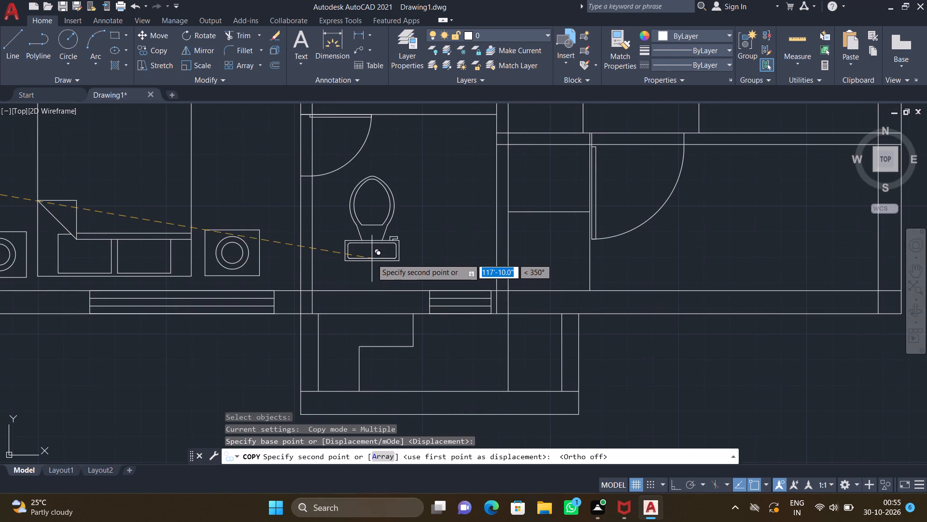
scroll(363, 257, "up", 2)
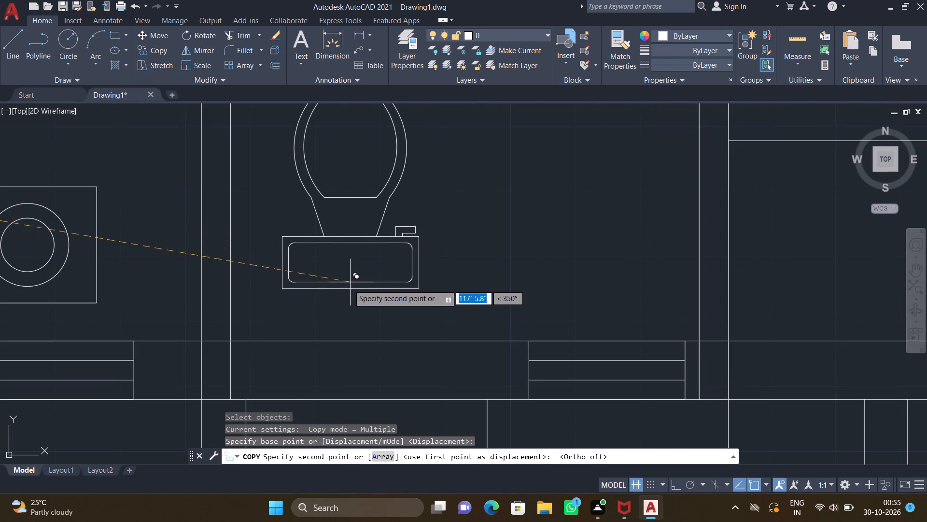
left_click(324, 315)
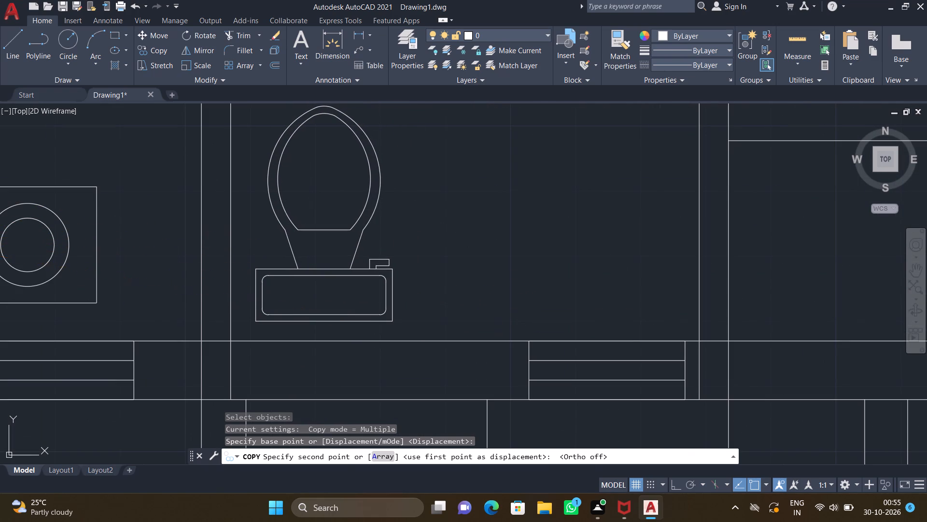
key("Return")
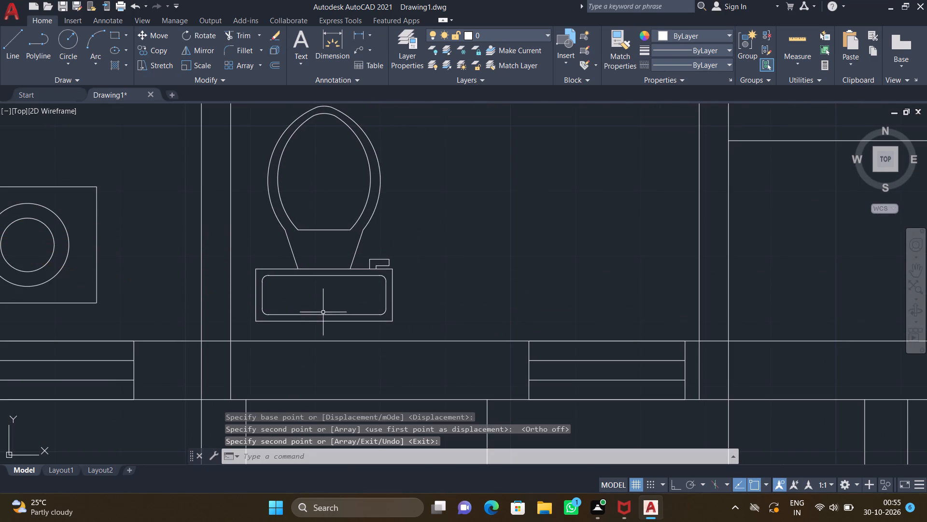
Rotate the loose six-chair dining table 270 degrees about its tabletop's north edge midpoint, with Ortho on.
scroll(310, 314, "down", 4)
middle_click_drag(310, 280, 346, 400)
scroll(349, 388, "down", 2)
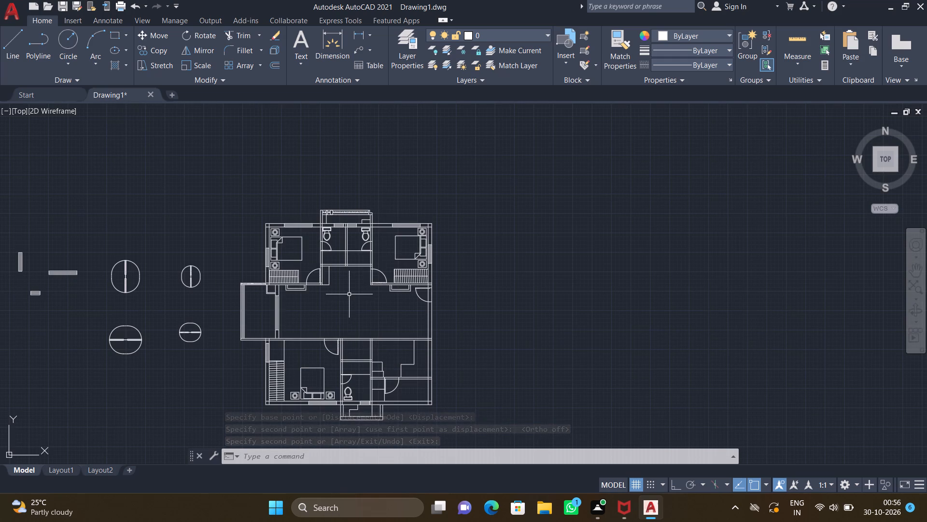
scroll(346, 293, "down", 3)
middle_click_drag(238, 305, 346, 284)
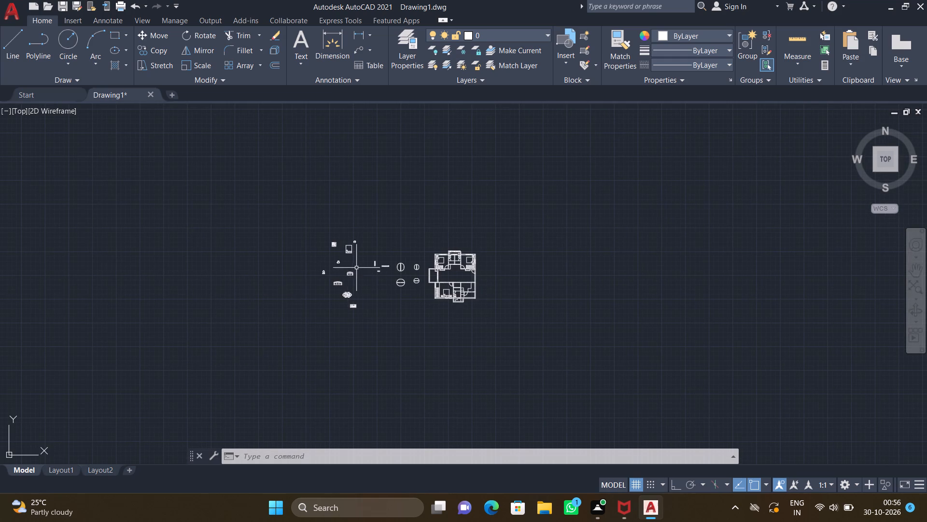
scroll(347, 277, "up", 3)
middle_click_drag(357, 371, 348, 333)
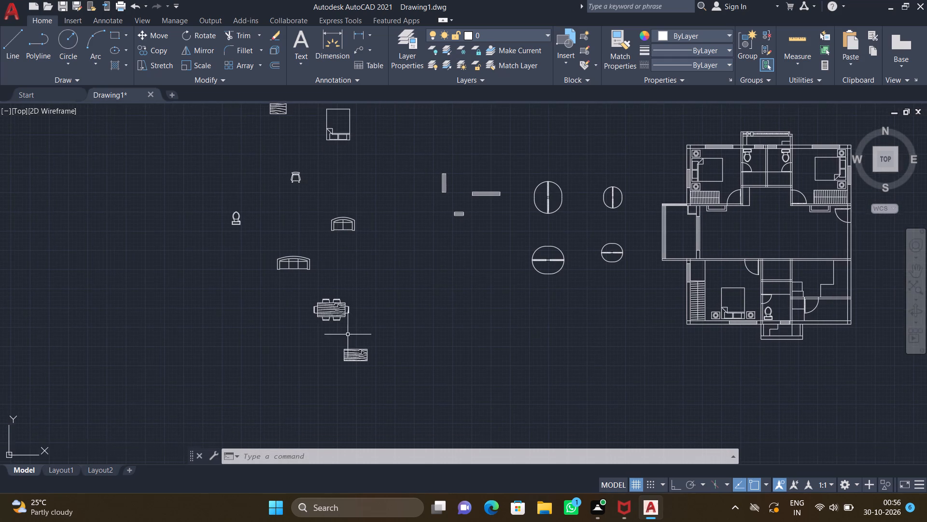
scroll(347, 331, "up", 4)
type("RO")
key("Return")
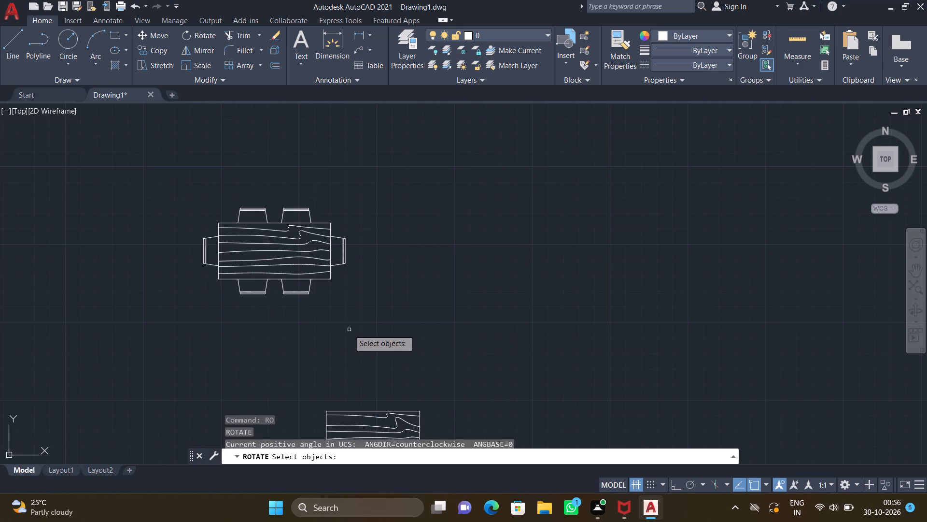
left_click_drag(373, 341, 371, 339)
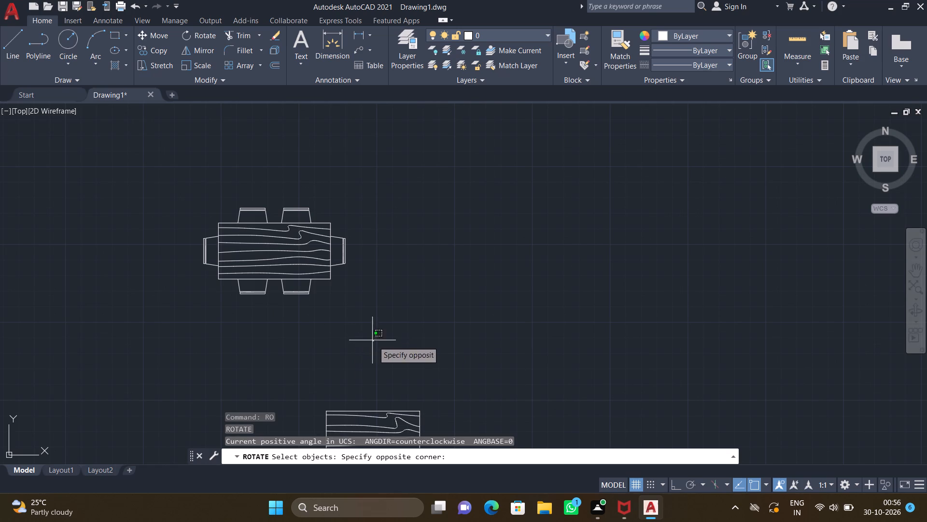
left_click_drag(371, 339, 368, 334)
left_click(120, 166)
key("Return")
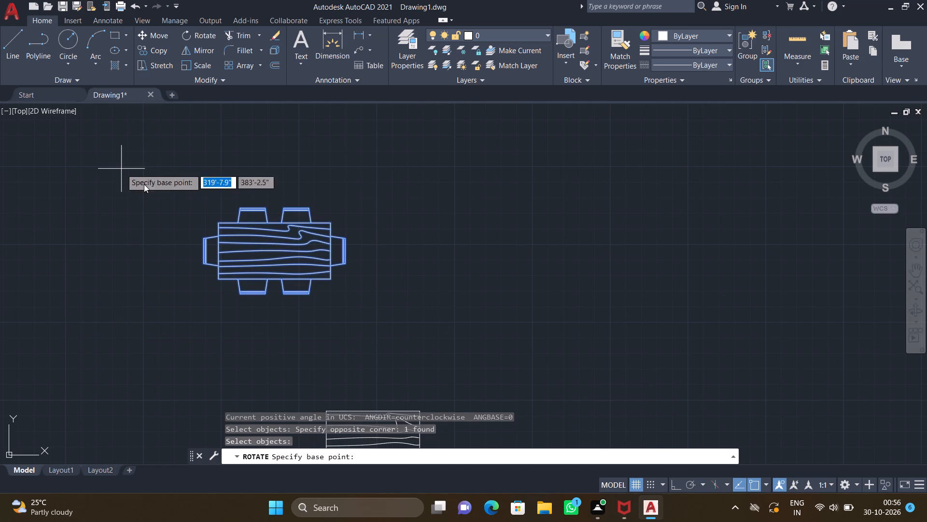
left_click(272, 221)
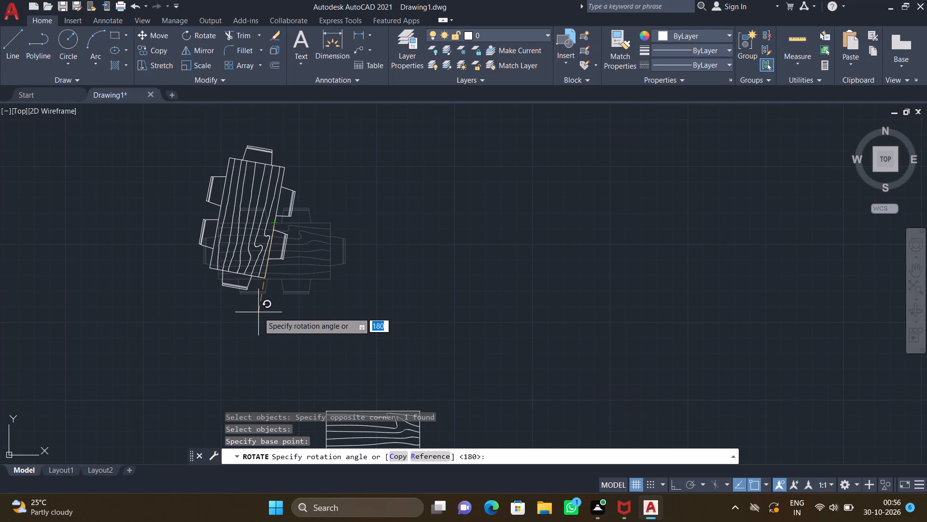
key("F8")
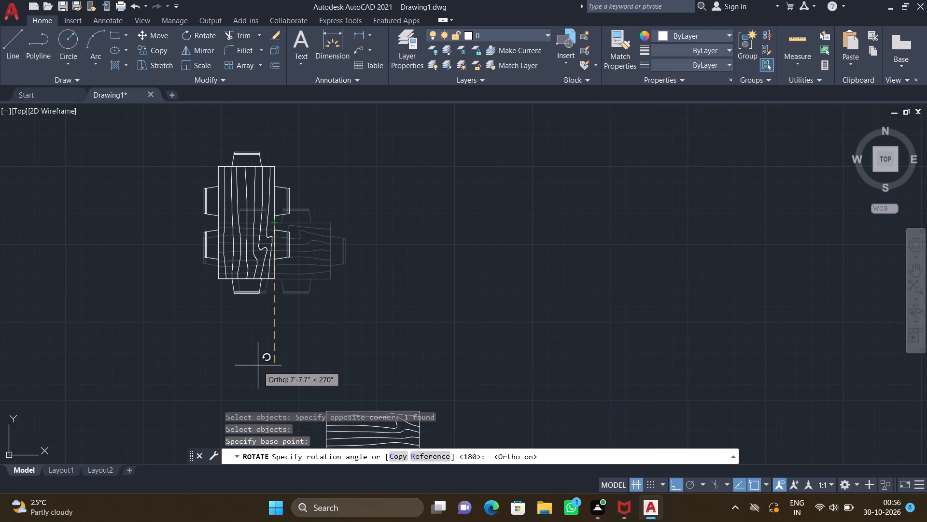
left_click(258, 365)
Explode the rotated dining table block into separate objects.
middle_click_drag(281, 323, 347, 350)
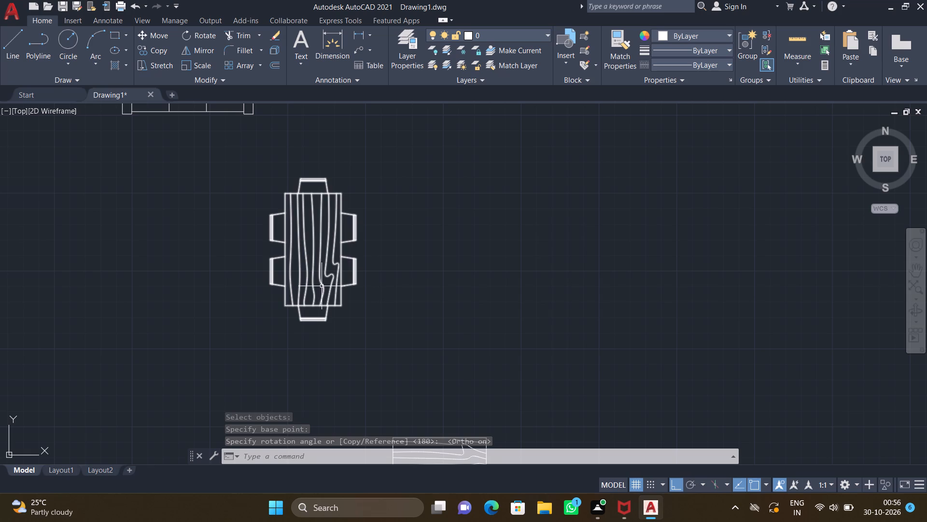
key("x")
key("Return")
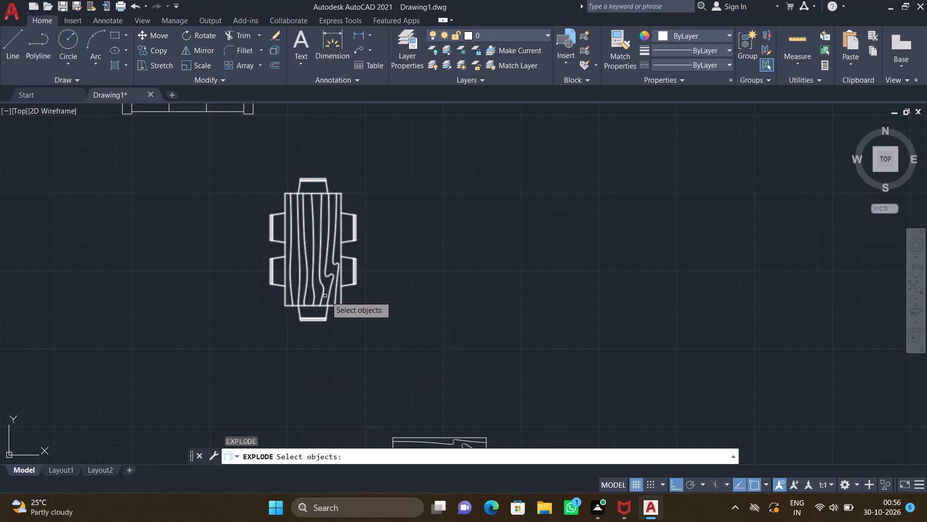
left_click(339, 304)
key("Return")
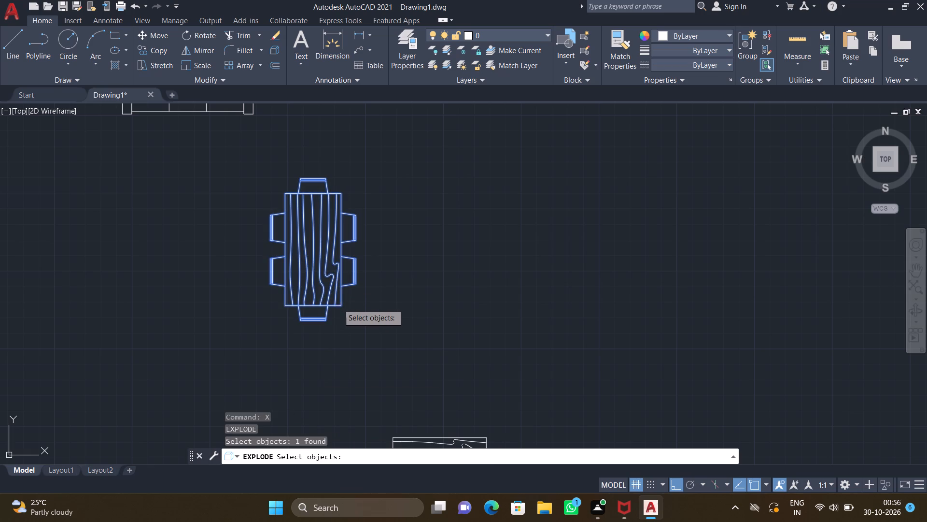
Copy the exploded dining table with all its chairs about 17'-6" straight east of the original.
scroll(326, 185, "up", 3)
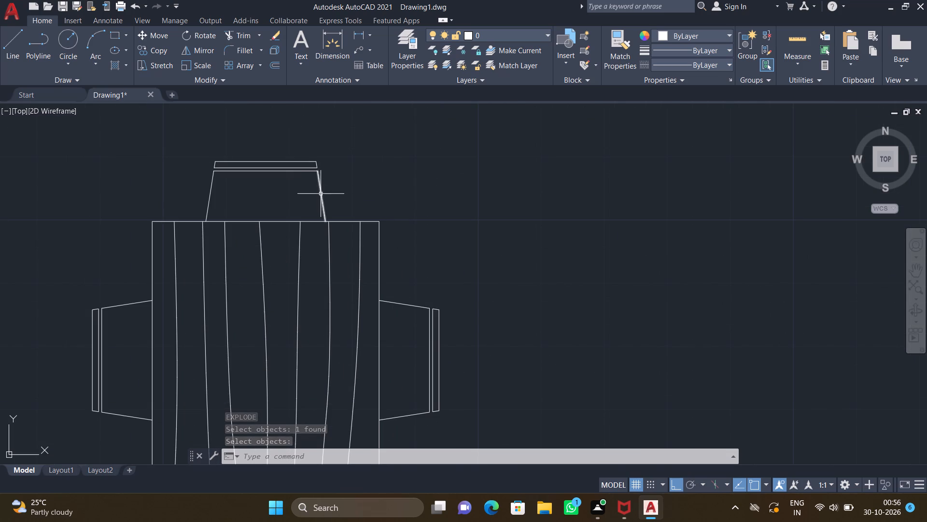
scroll(323, 200, "down", 3)
middle_click_drag(394, 325, 387, 304)
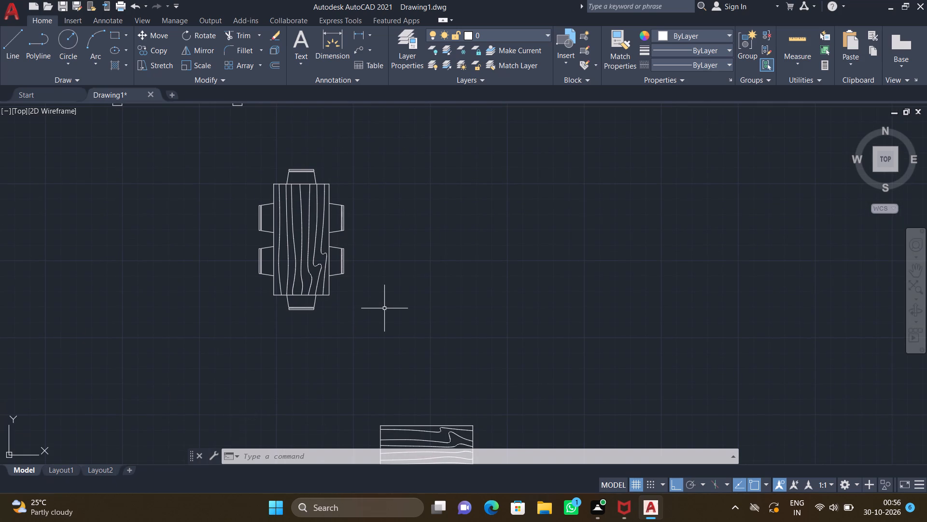
key("c")
key("o")
key("Return")
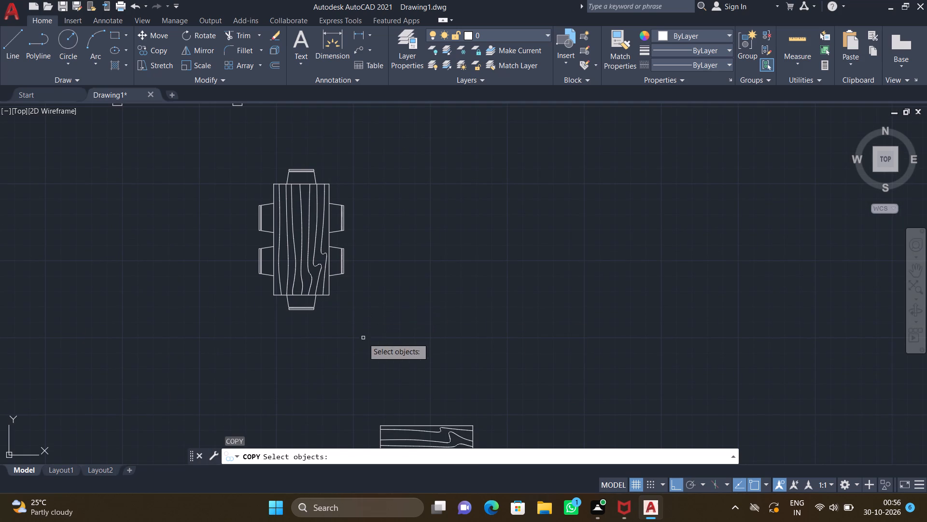
left_click_drag(363, 337, 350, 316)
left_click(219, 130)
key("Return")
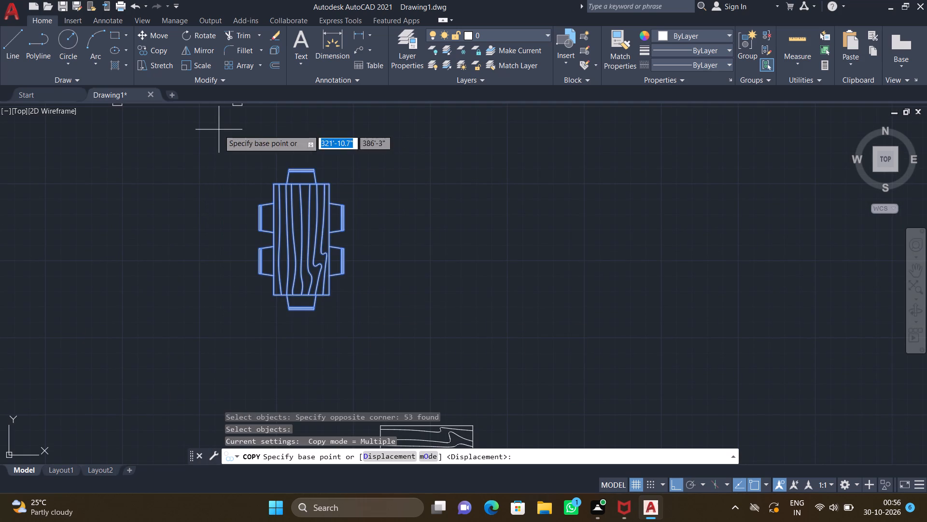
left_click_drag(274, 188, 310, 196)
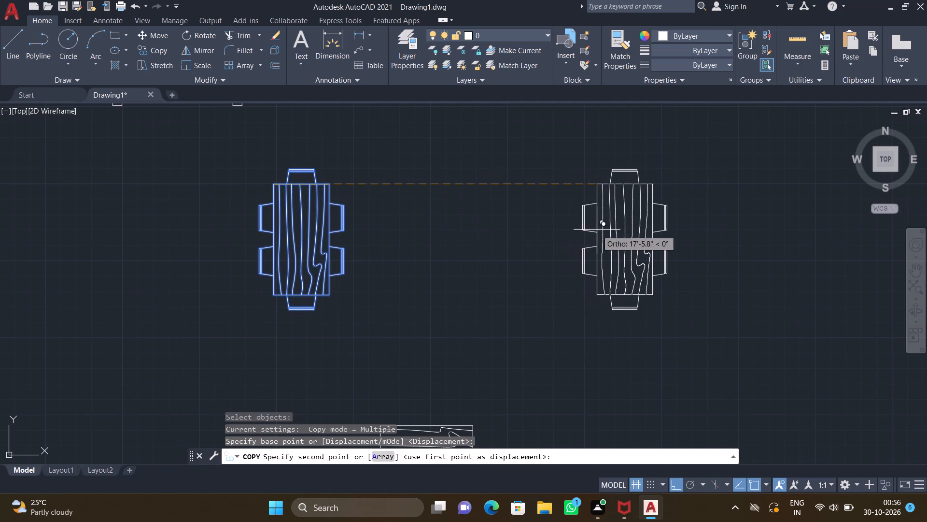
left_click(598, 230)
key("Return")
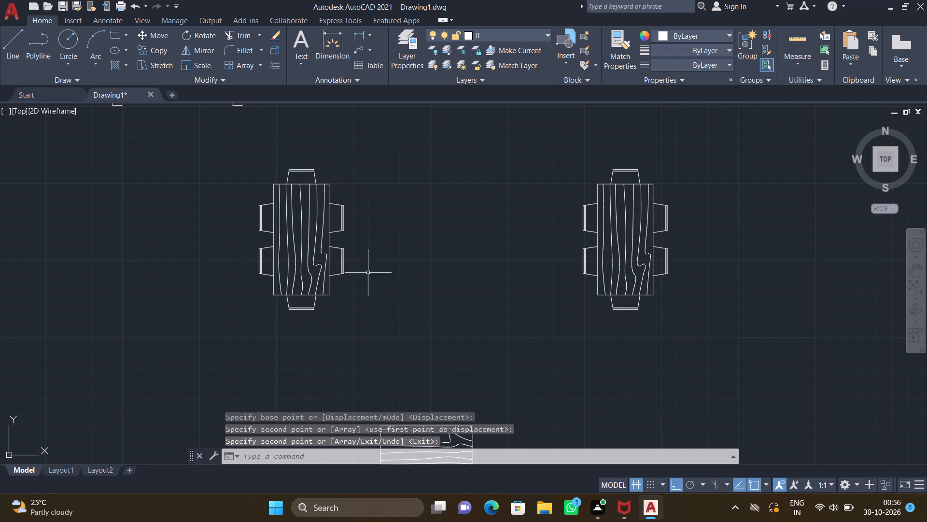
Delete the chairs at the north and south ends of the western dining table.
scroll(333, 168, "up", 3)
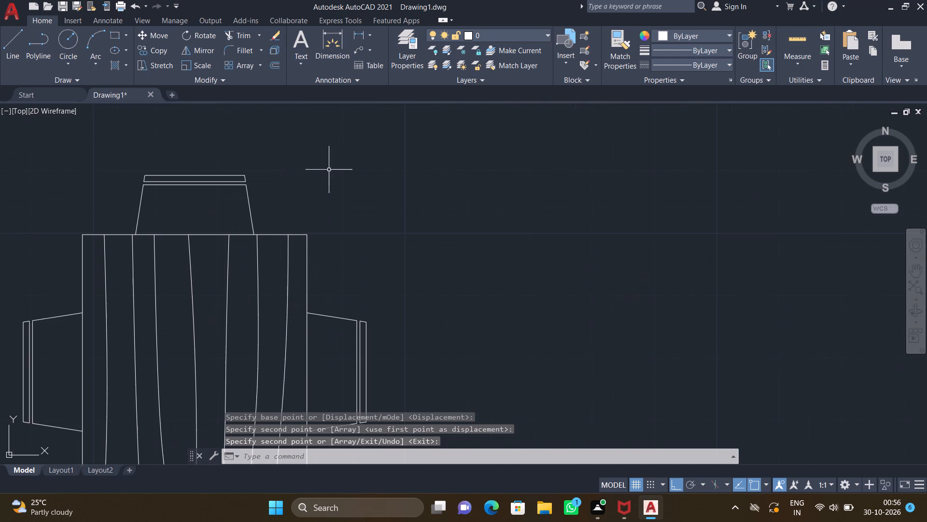
left_click(271, 203)
left_click(83, 136)
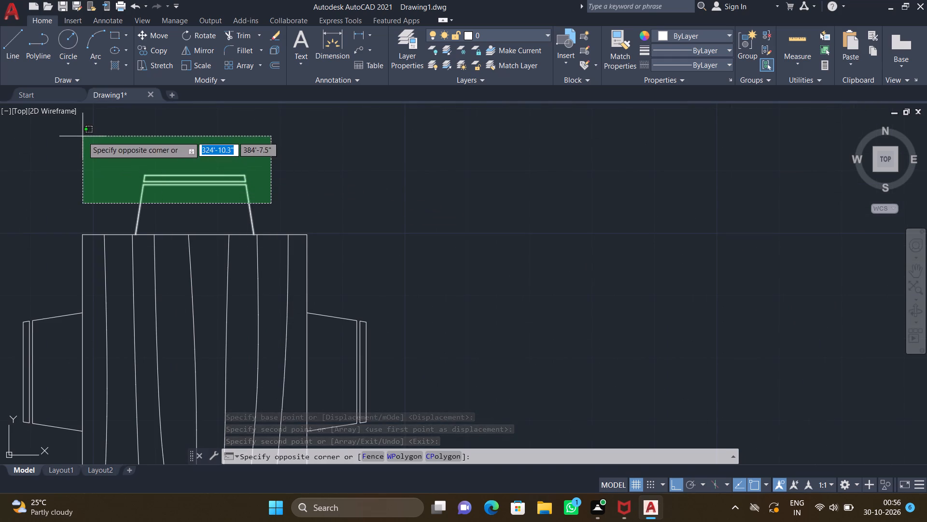
key("Delete")
scroll(154, 209, "down", 4)
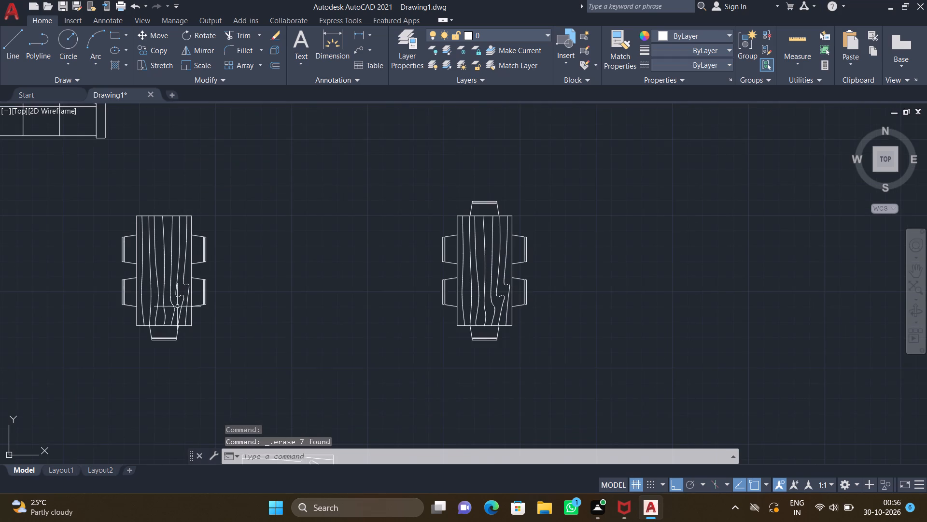
middle_click_drag(175, 317, 289, 284)
scroll(293, 302, "up", 3)
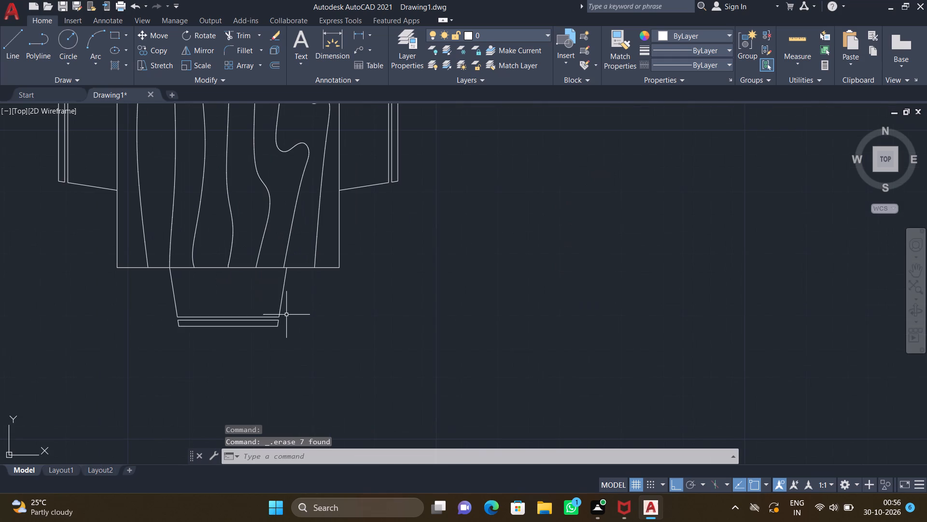
left_click_drag(293, 341, 285, 331)
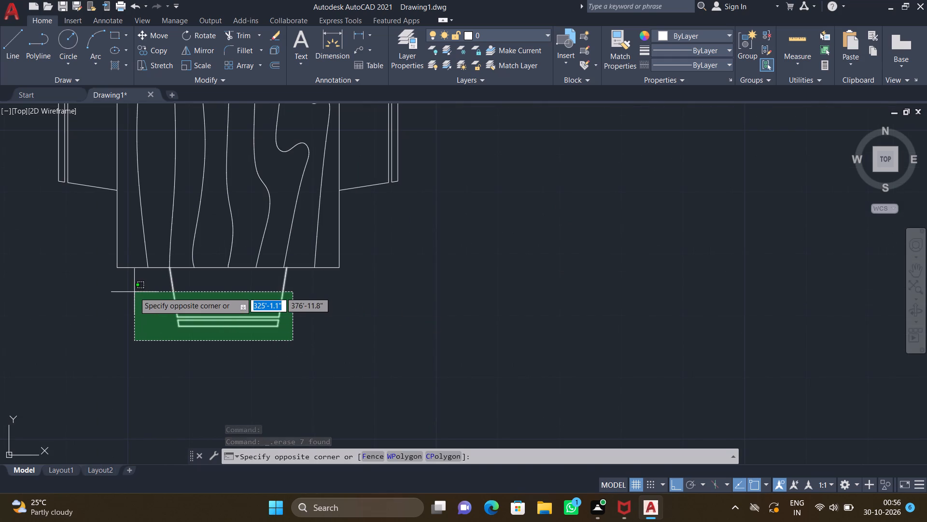
left_click(134, 292)
scroll(134, 292, "up", 1)
key("Delete")
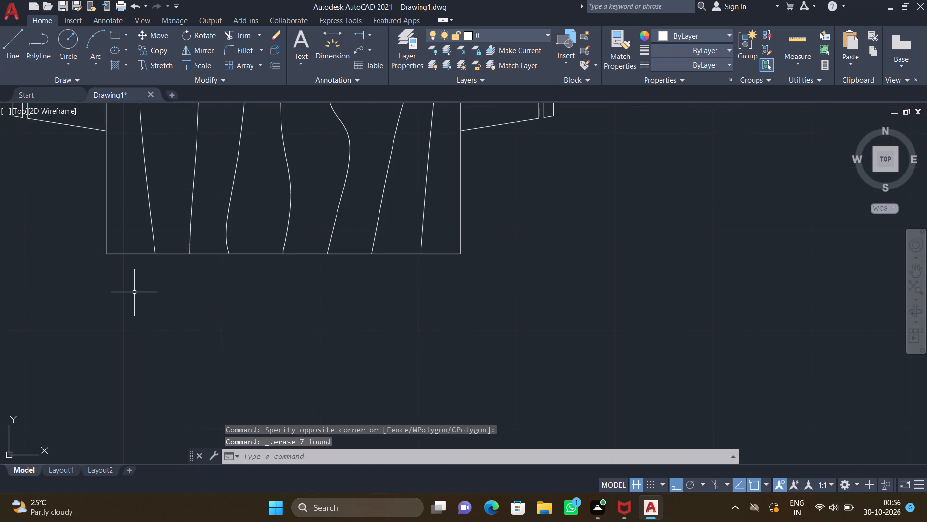
Move the western table's northwest chair about 8" north along the tabletop's west edge, using its upper inner corner as base point.
scroll(134, 293, "down", 5)
middle_click_drag(128, 262, 235, 315)
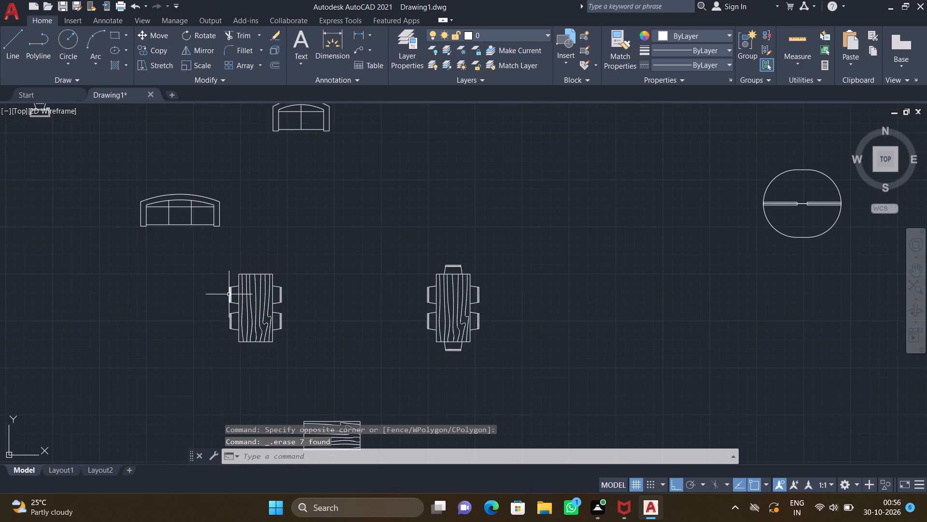
scroll(229, 294, "up", 4)
middle_click_drag(253, 299, 219, 246)
key("m")
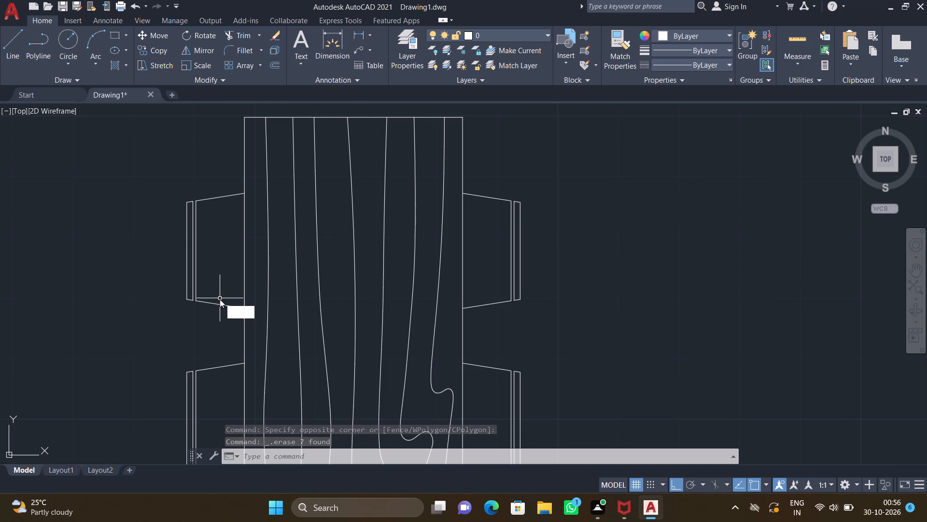
key("Return")
scroll(221, 322, "up", 2)
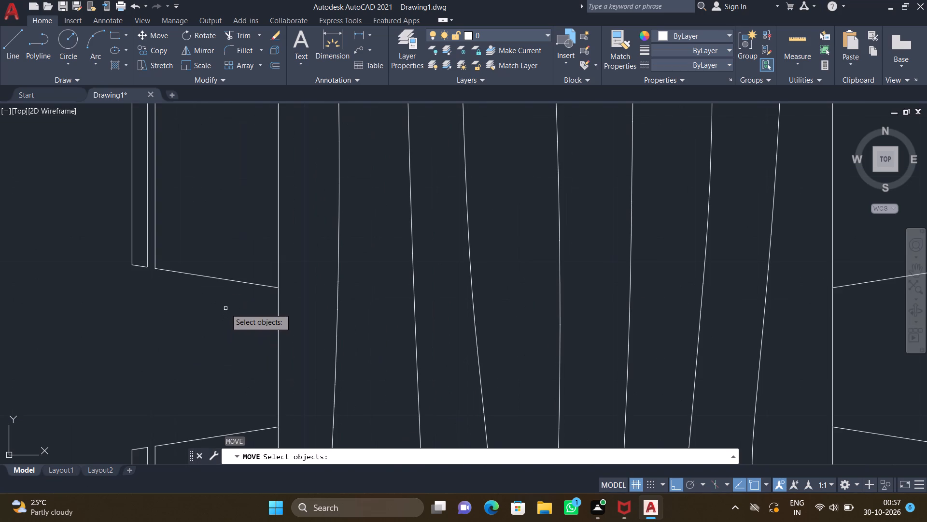
scroll(226, 310, "down", 1)
middle_click_drag(236, 314, 291, 347)
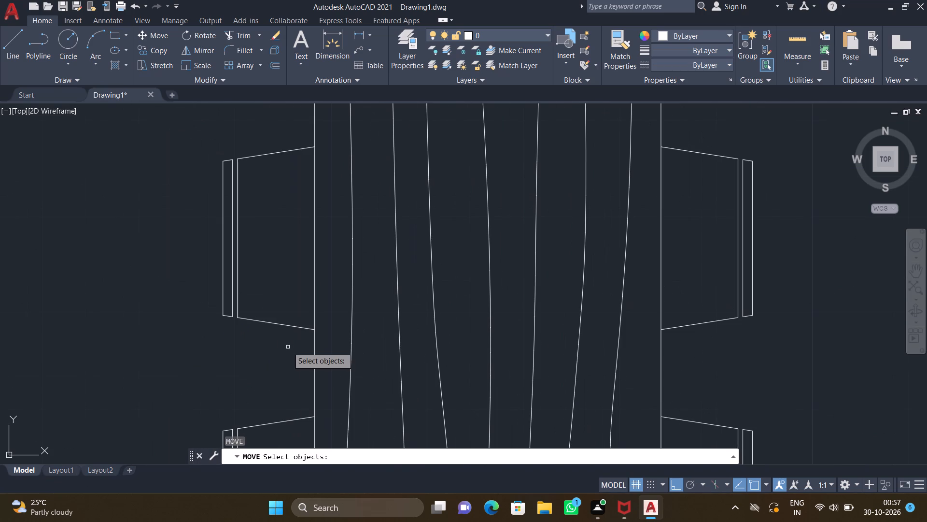
left_click_drag(291, 344, 284, 324)
left_click(205, 129)
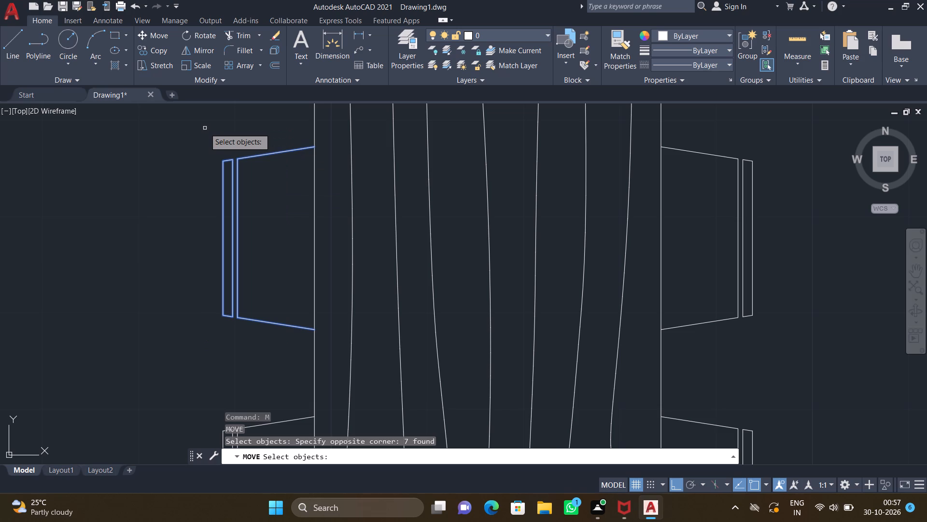
key("Return")
middle_click_drag(203, 209, 191, 259)
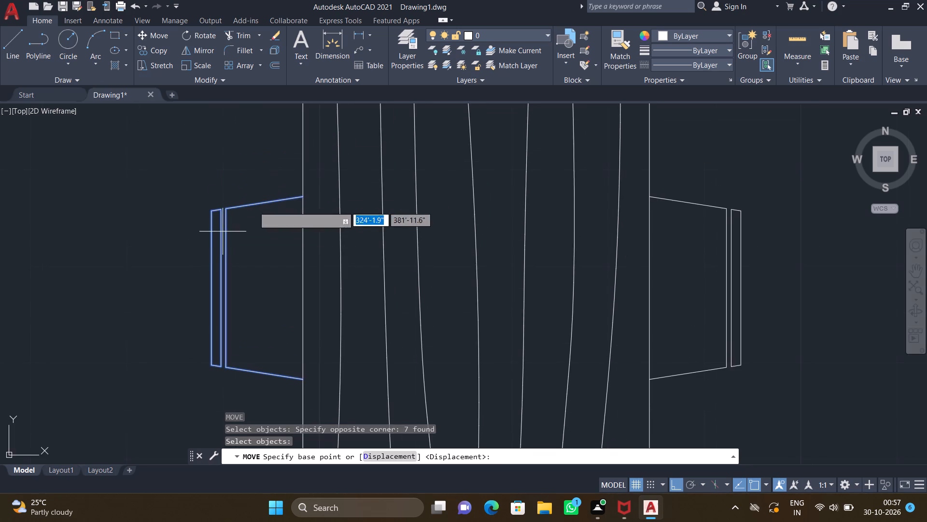
middle_click_drag(261, 213, 245, 262)
scroll(284, 240, "up", 2)
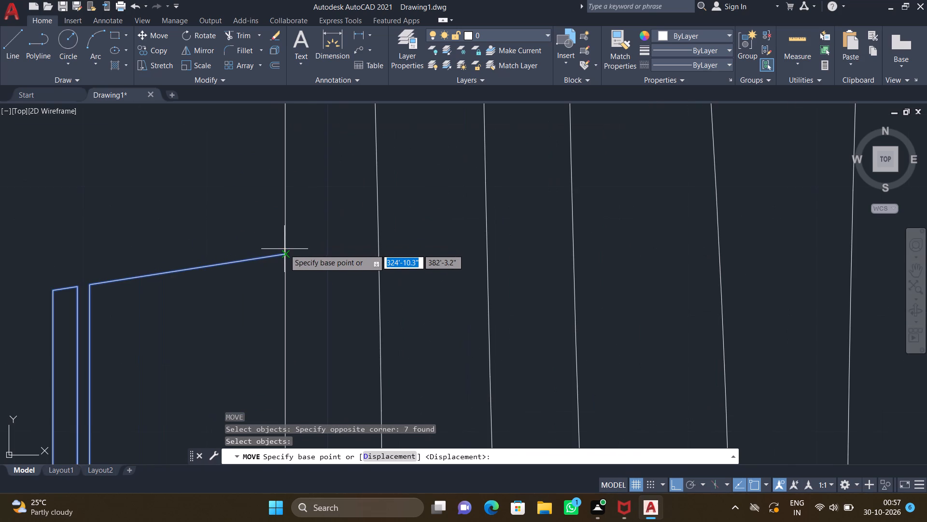
left_click(282, 255)
scroll(279, 235, "down", 3)
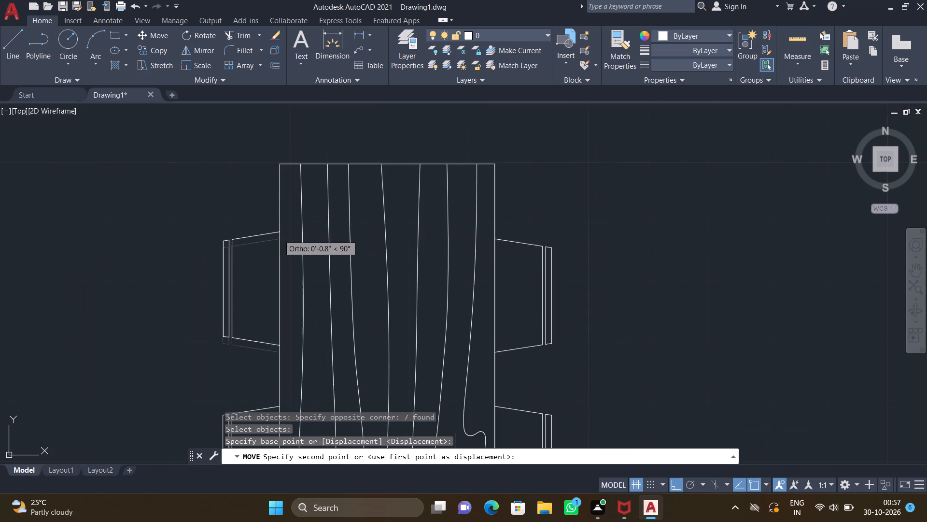
scroll(281, 193, "up", 2)
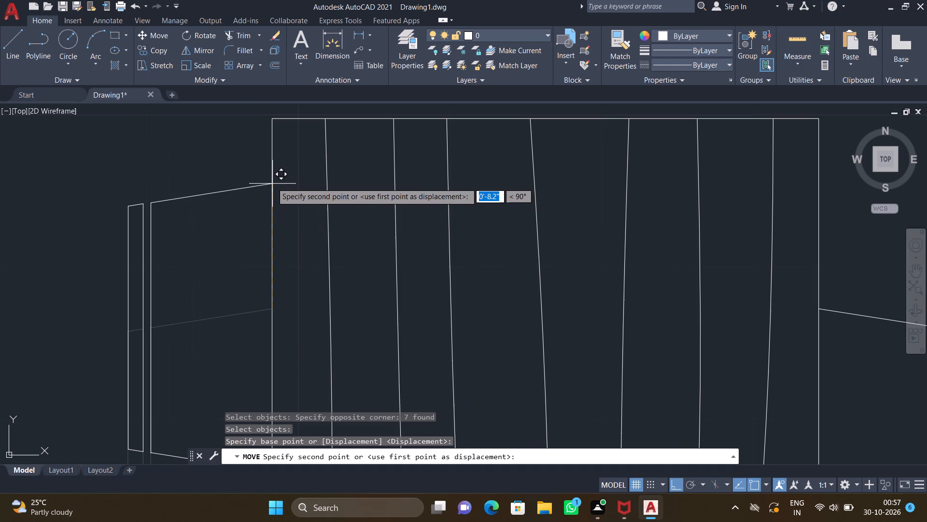
left_click(272, 182)
Move the same table's southwest chair north along the tabletop's west edge, close below the northwest chair.
scroll(267, 220, "down", 3)
middle_click_drag(234, 310, 287, 242)
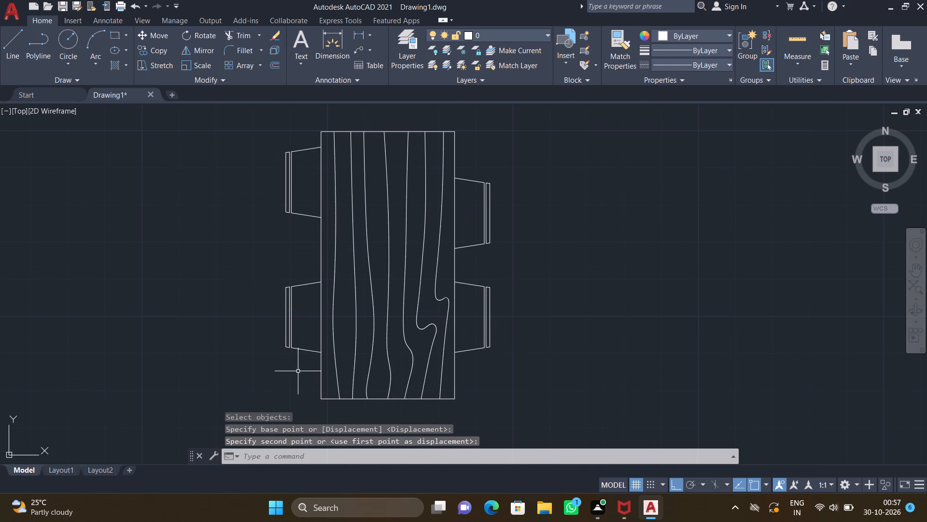
key("m")
key("Return")
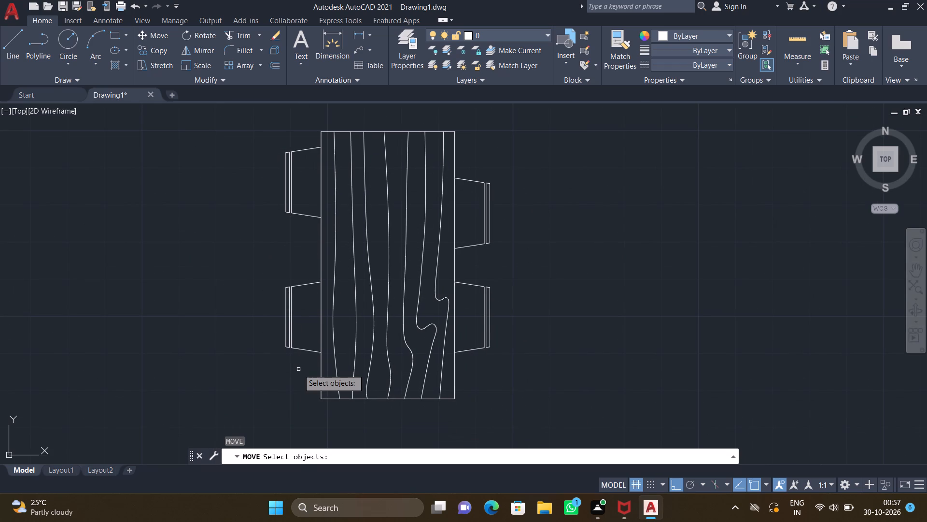
left_click_drag(304, 363, 302, 349)
scroll(282, 280, "up", 2)
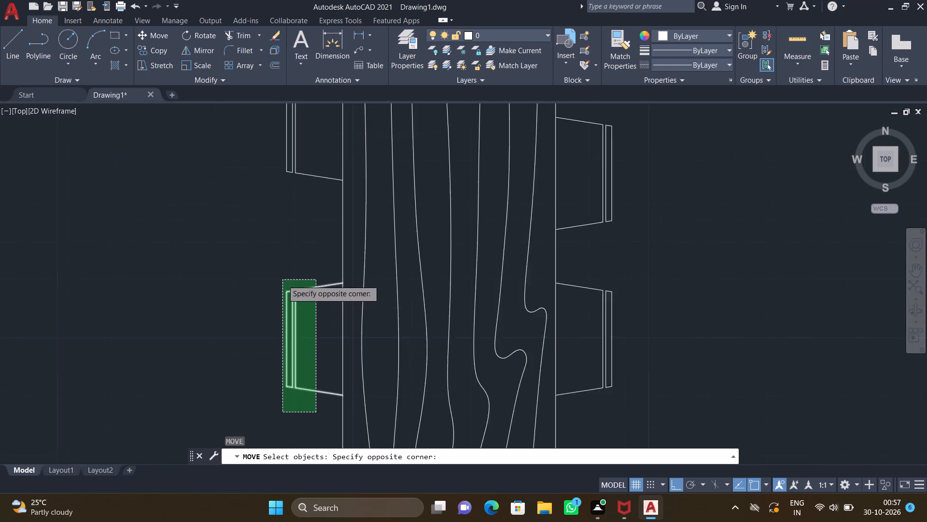
left_click(271, 266)
key("Return")
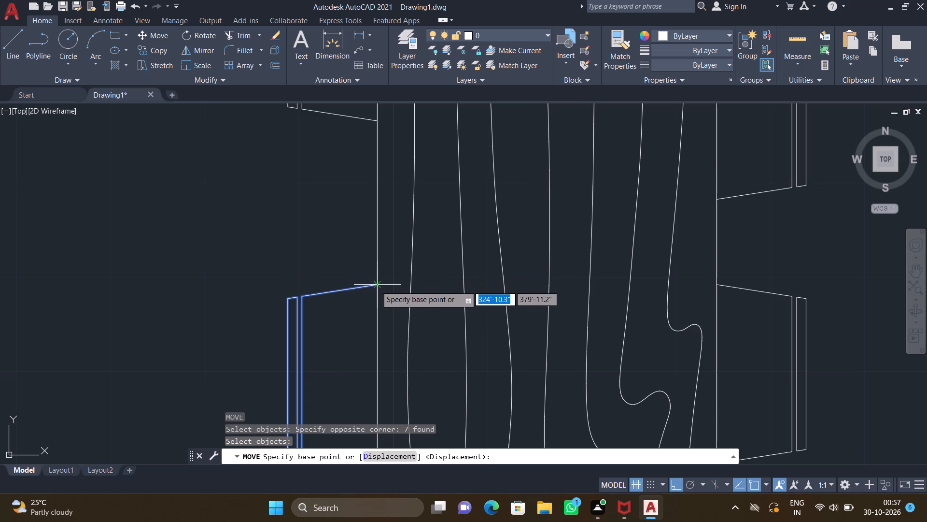
left_click(376, 285)
scroll(369, 226, "down", 2)
scroll(369, 214, "up", 2)
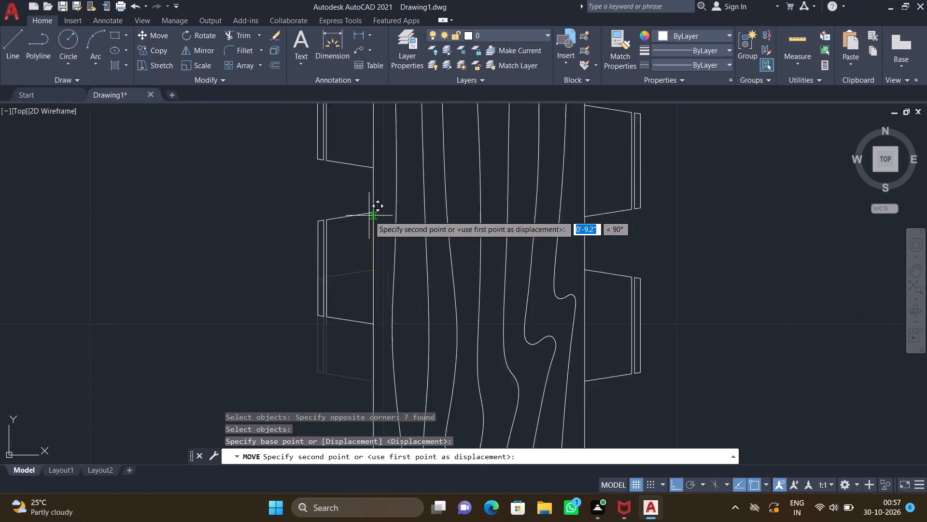
left_click(367, 188)
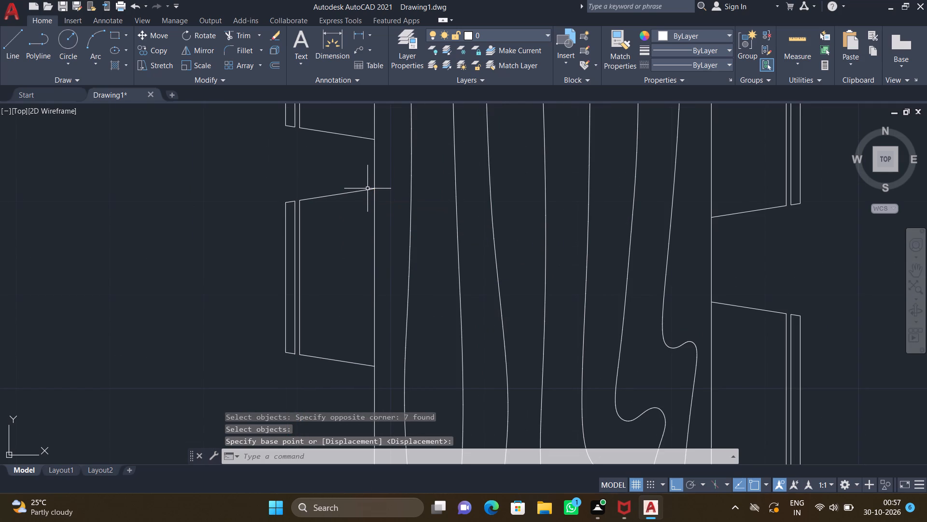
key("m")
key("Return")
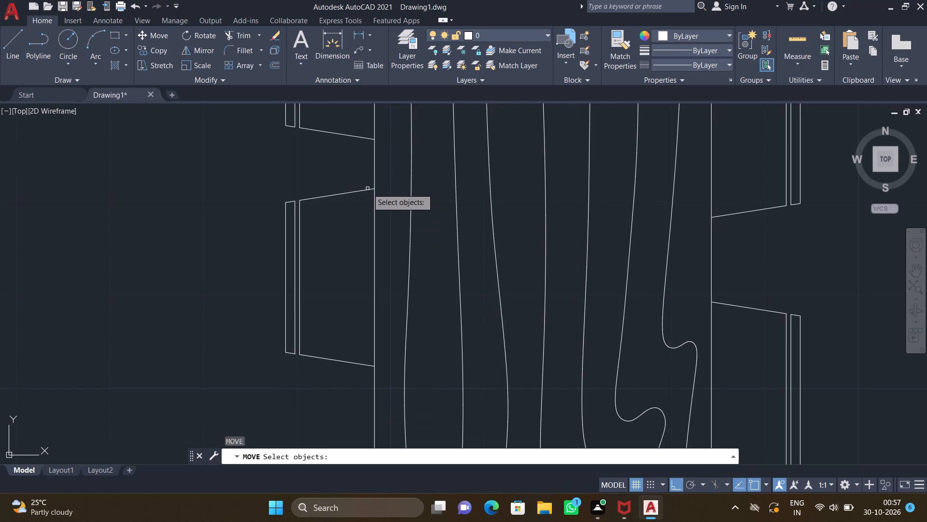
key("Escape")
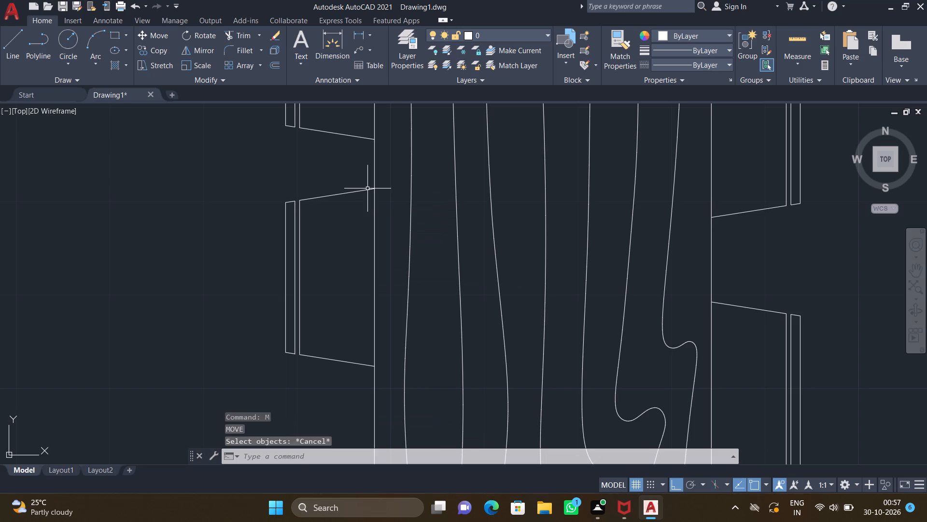
Copy the middle west chair about 1'-9" straight south along the tabletop's west edge to add a third chair.
type("CO")
key("Return")
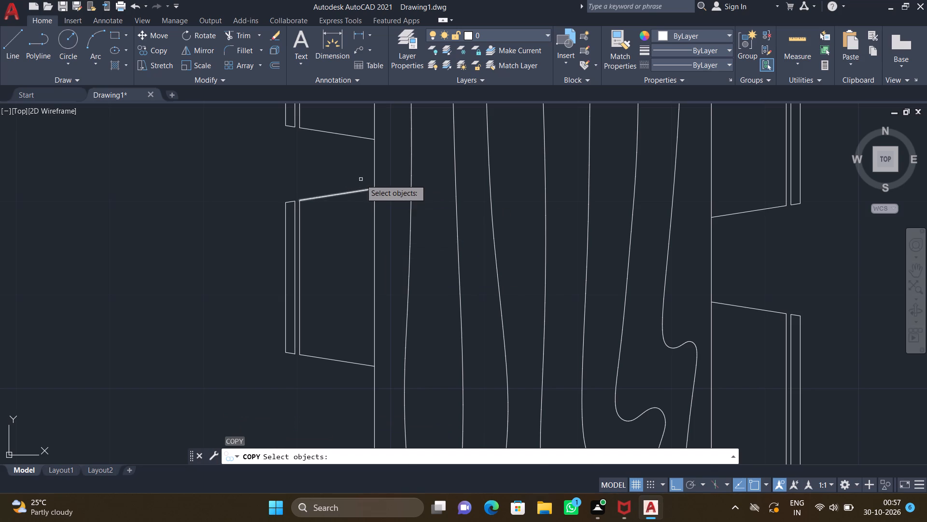
left_click(352, 376)
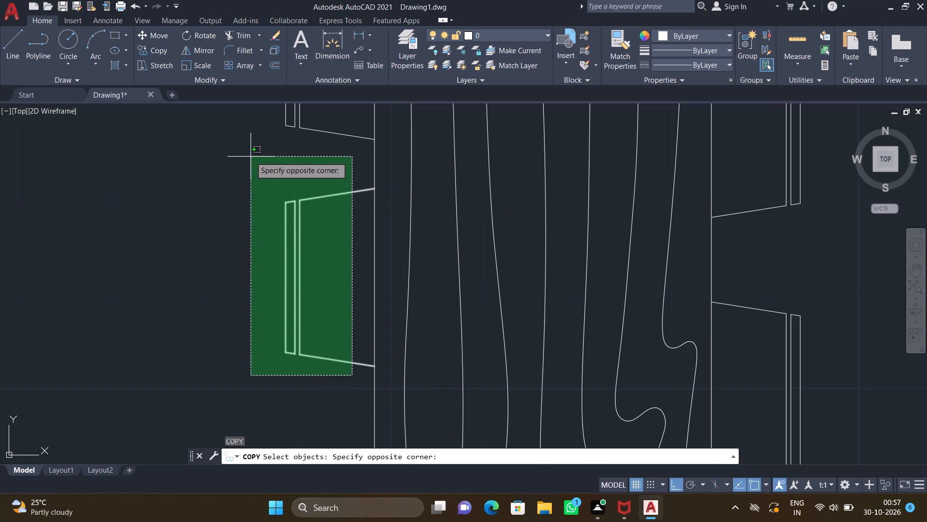
left_click(251, 157)
key("Return")
scroll(260, 181, "down", 2)
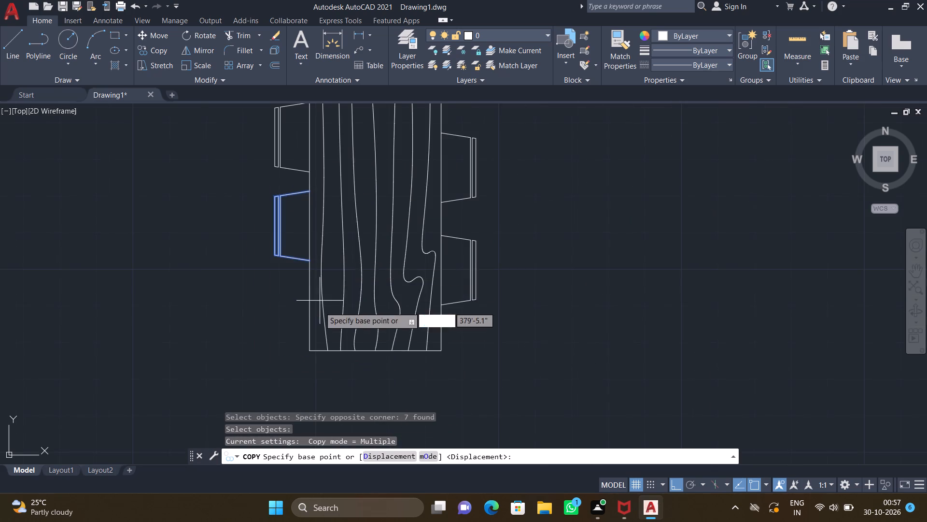
middle_click_drag(322, 297, 356, 251)
scroll(344, 212, "up", 2)
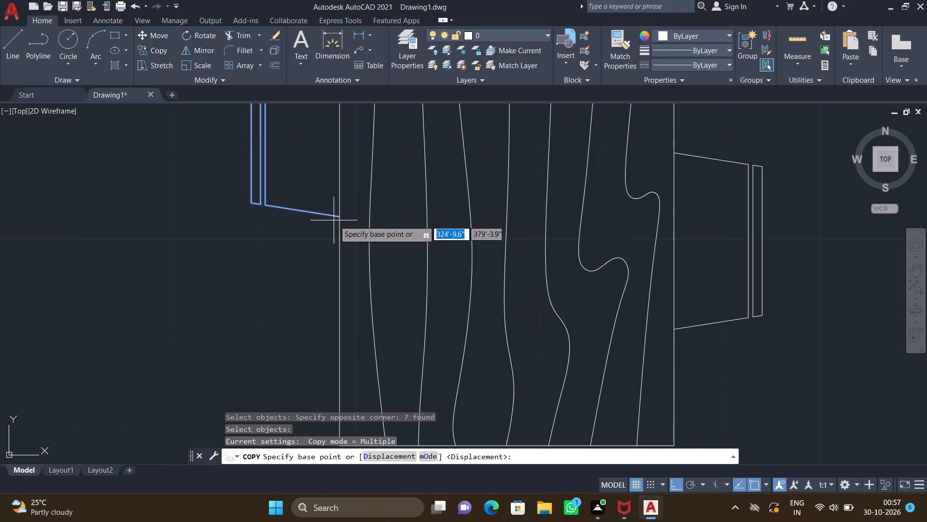
left_click_drag(338, 217, 339, 228)
middle_click_drag(320, 335, 326, 270)
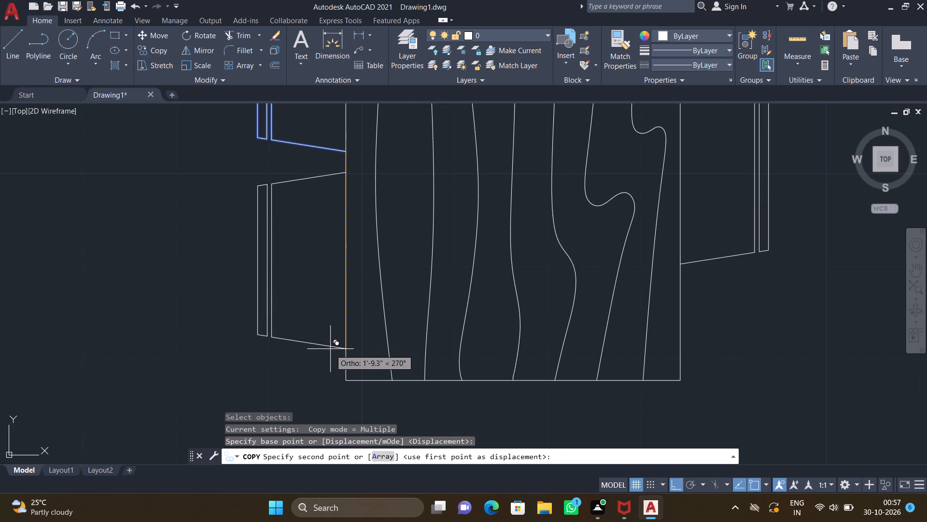
left_click(330, 350)
key("Return")
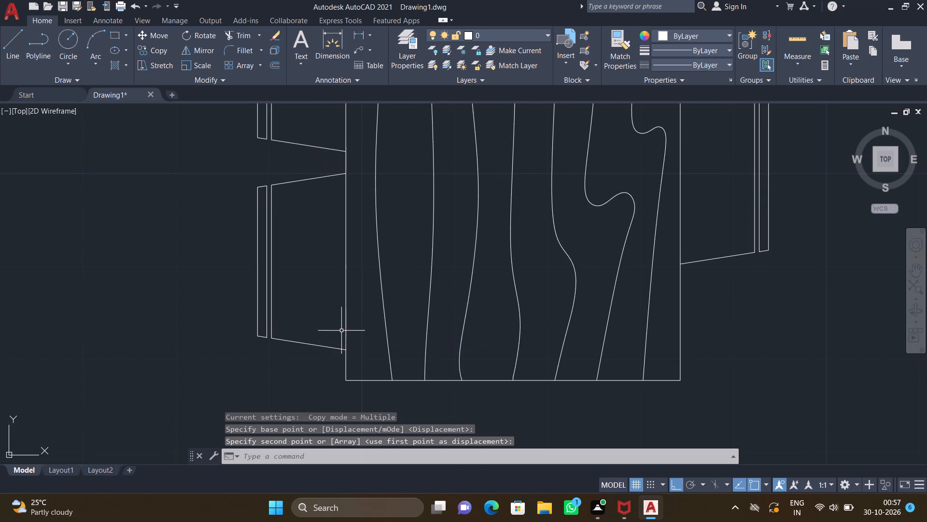
Move the middle west chair slightly north along the tabletop edge to even out the gaps between the three chairs.
scroll(337, 328, "down", 3)
middle_click_drag(341, 291, 362, 322)
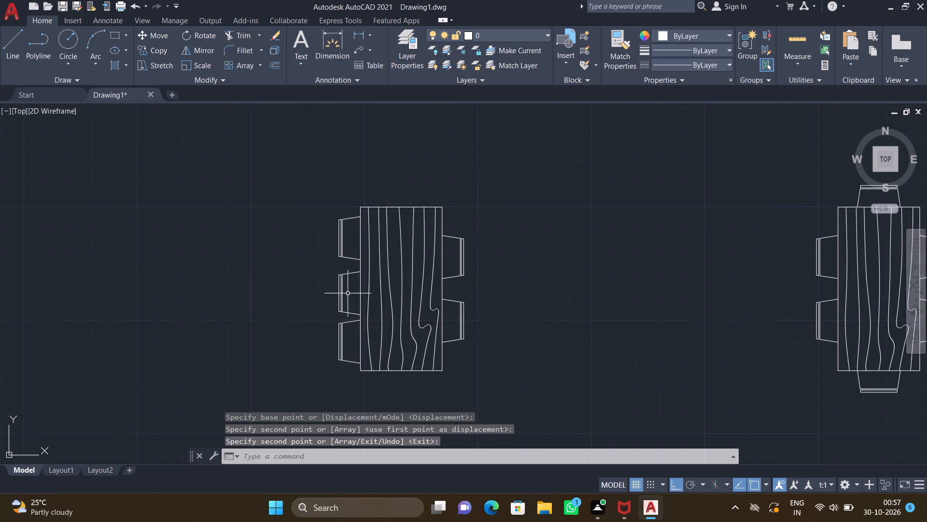
scroll(347, 292, "up", 2)
key("m")
key("Return")
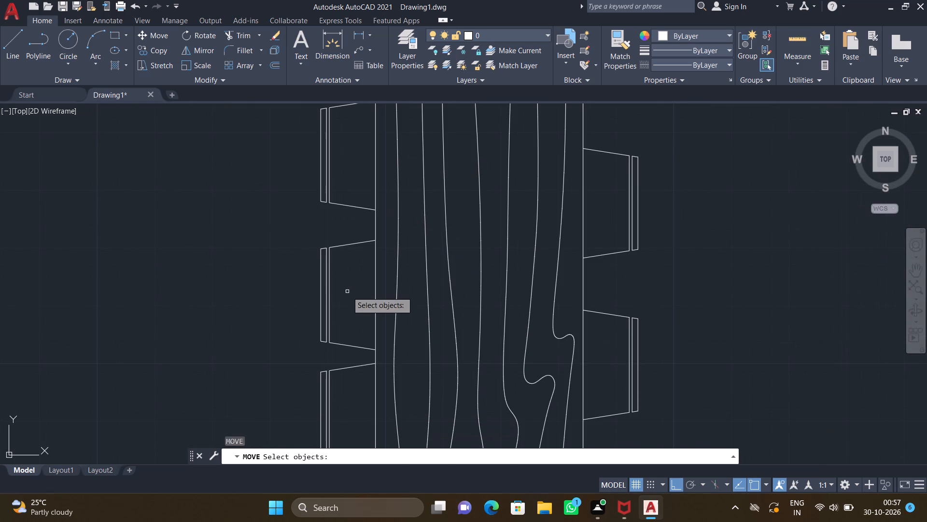
left_click(346, 348)
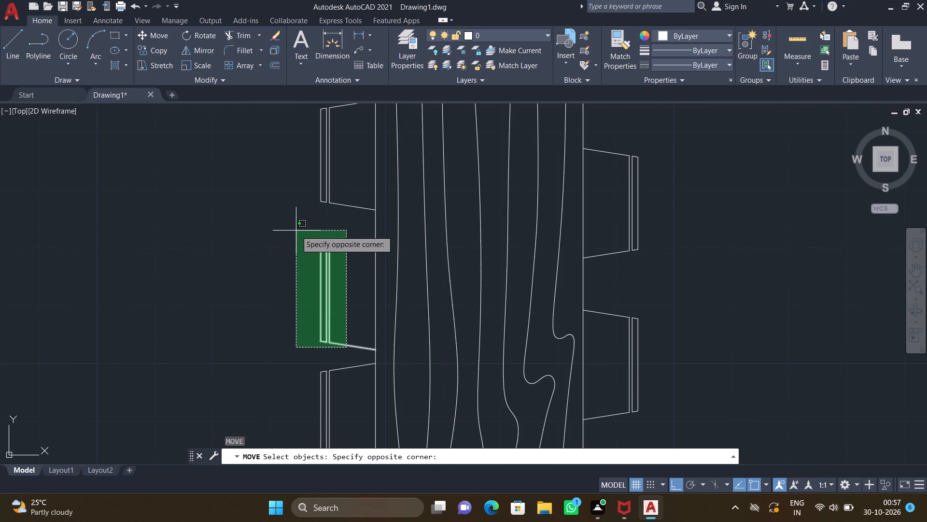
left_click(296, 230)
key("Return")
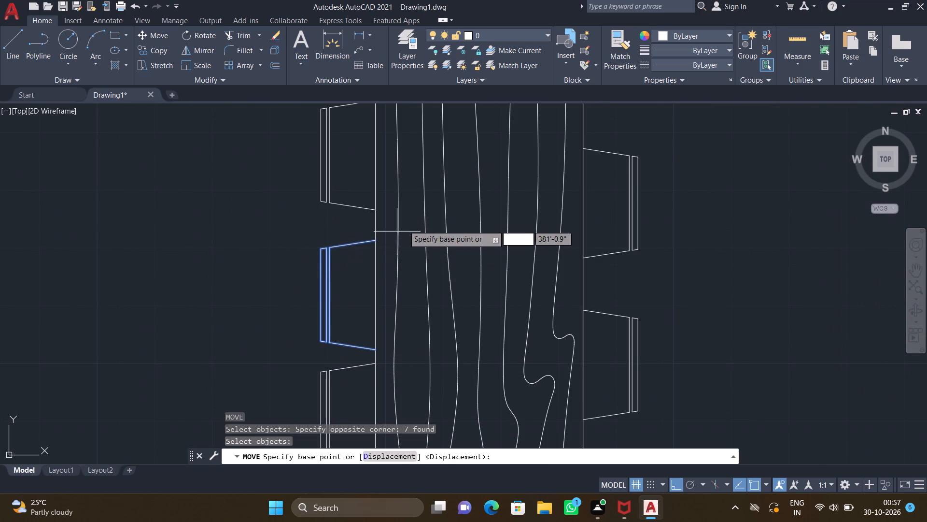
scroll(396, 230, "up", 2)
left_click(335, 258)
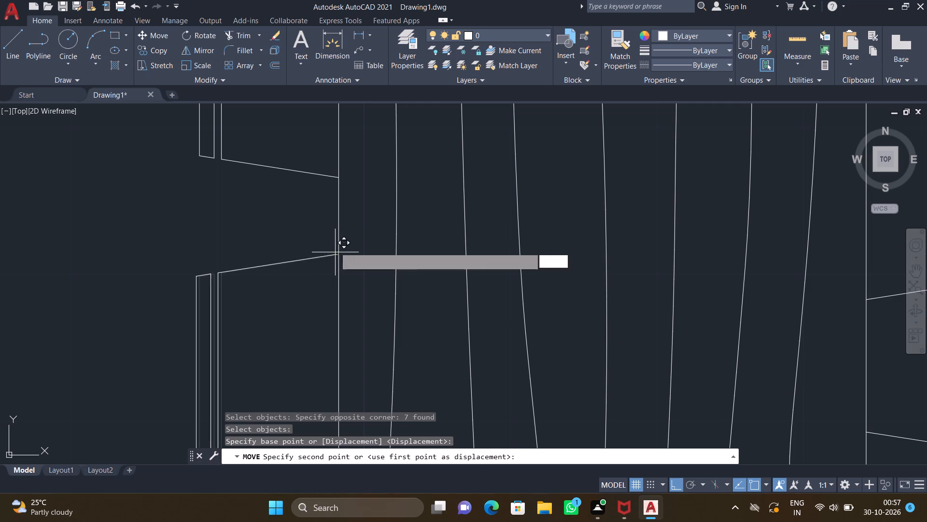
left_click(335, 225)
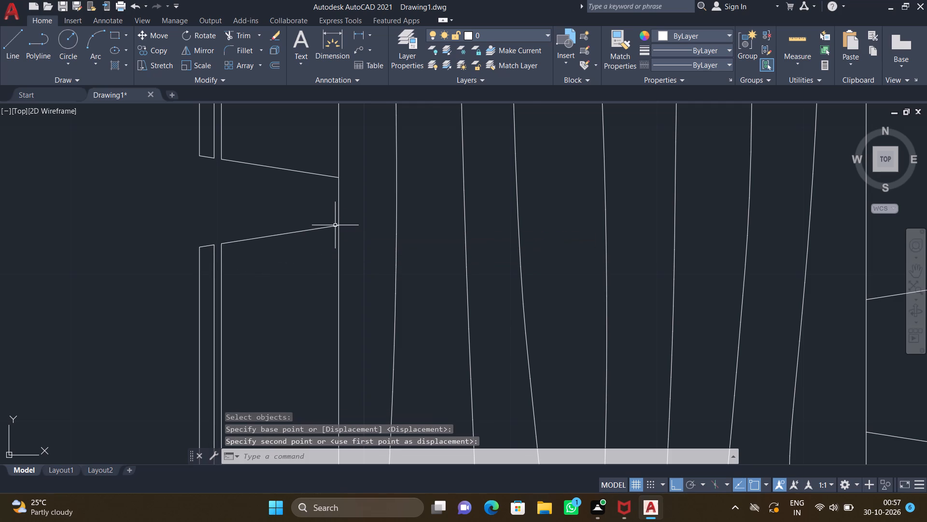
Move the western table's southwest chair slightly north along the tabletop's west edge, using its upper inner corner as base point.
scroll(319, 247, "down", 2)
middle_click_drag(294, 321, 319, 281)
scroll(326, 293, "down", 1)
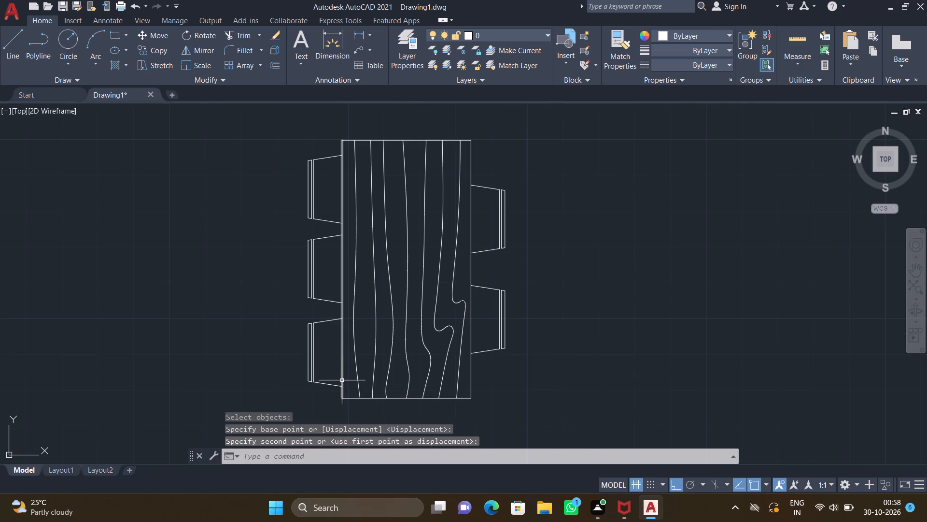
scroll(333, 366, "up", 2)
middle_click_drag(336, 380, 387, 363)
scroll(388, 367, "down", 2)
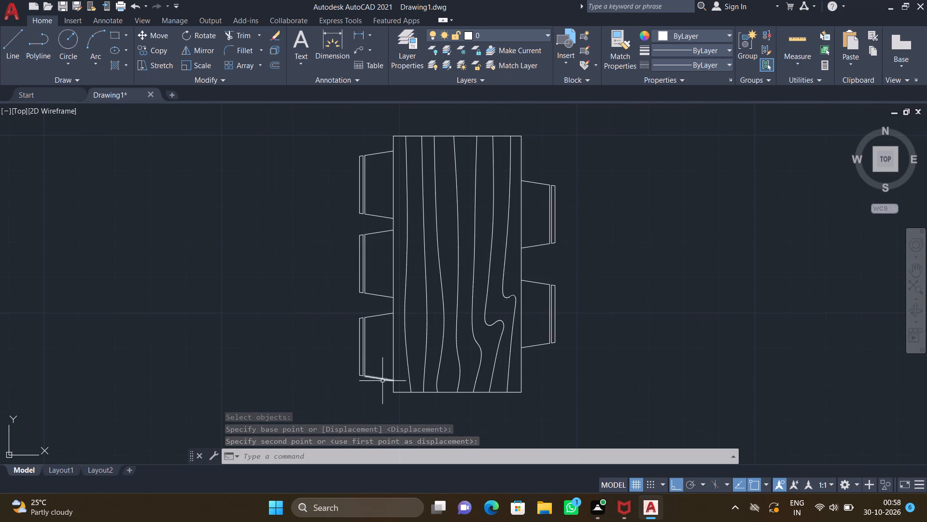
scroll(381, 388, "up", 2)
key("m")
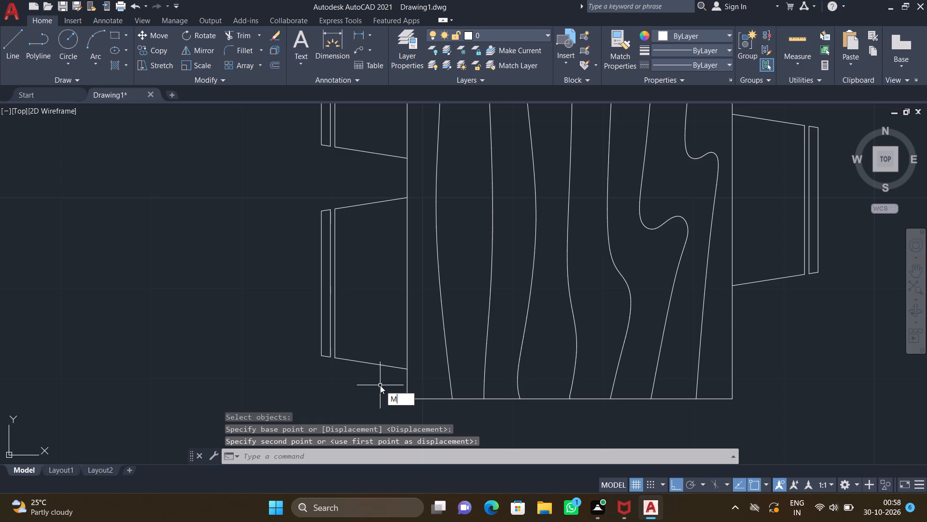
key("Return")
left_click_drag(380, 384, 377, 378)
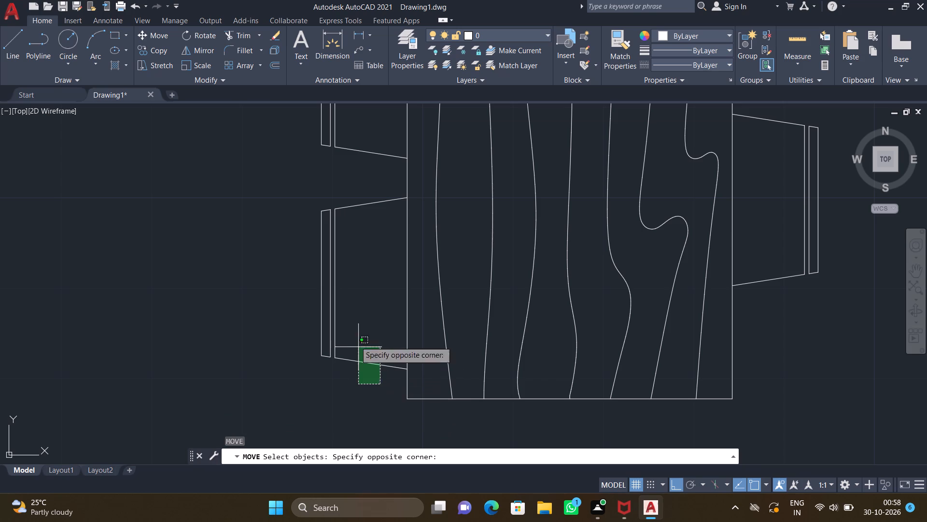
left_click(282, 173)
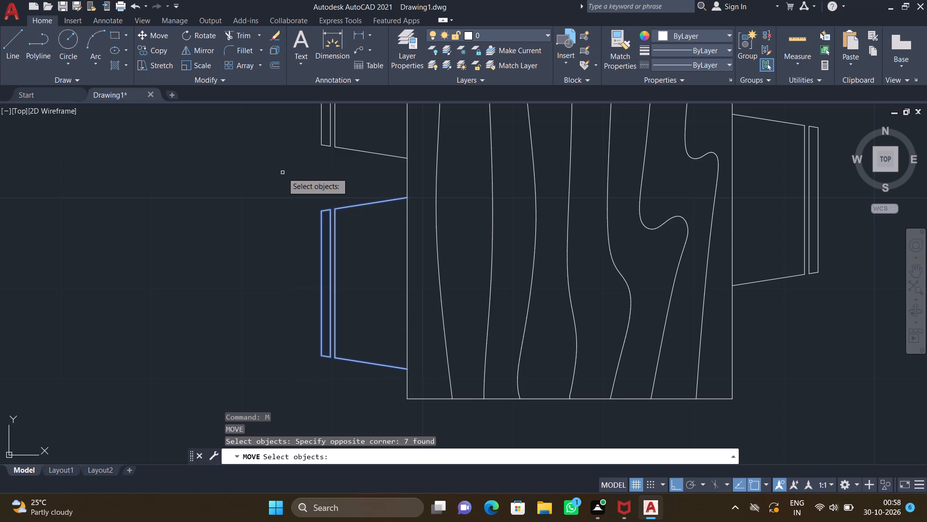
key("Return")
scroll(409, 191, "up", 2)
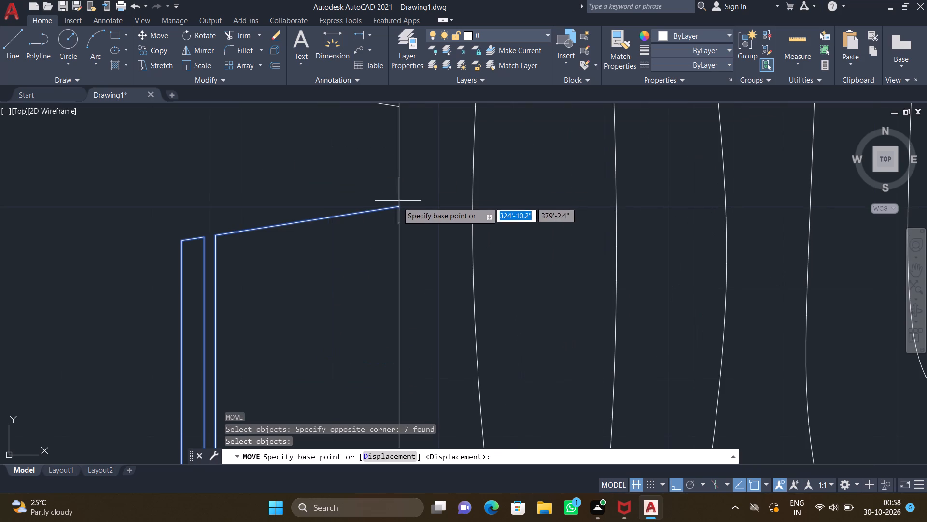
left_click(397, 204)
left_click(390, 175)
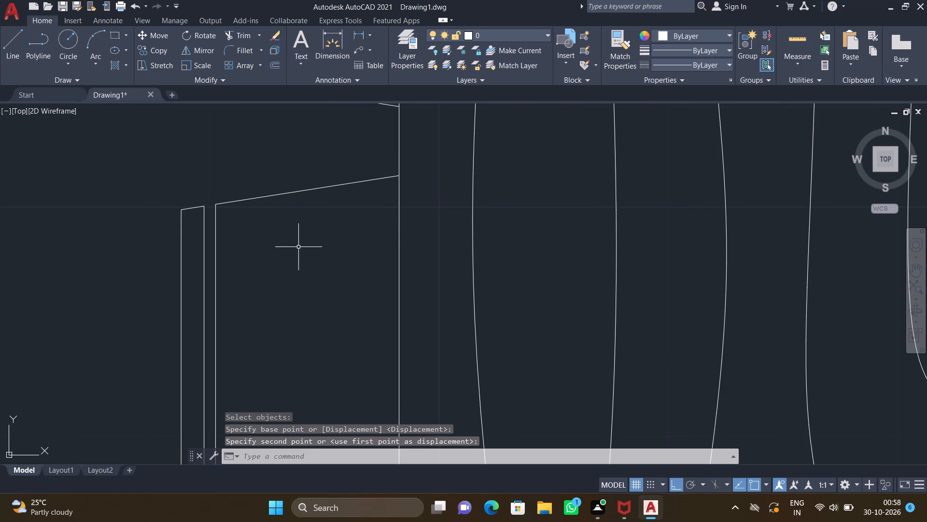
Move the western table's northeast chair about 8.7" north along the tabletop's east edge, using its upper inner corner as base point.
scroll(298, 248, "down", 3)
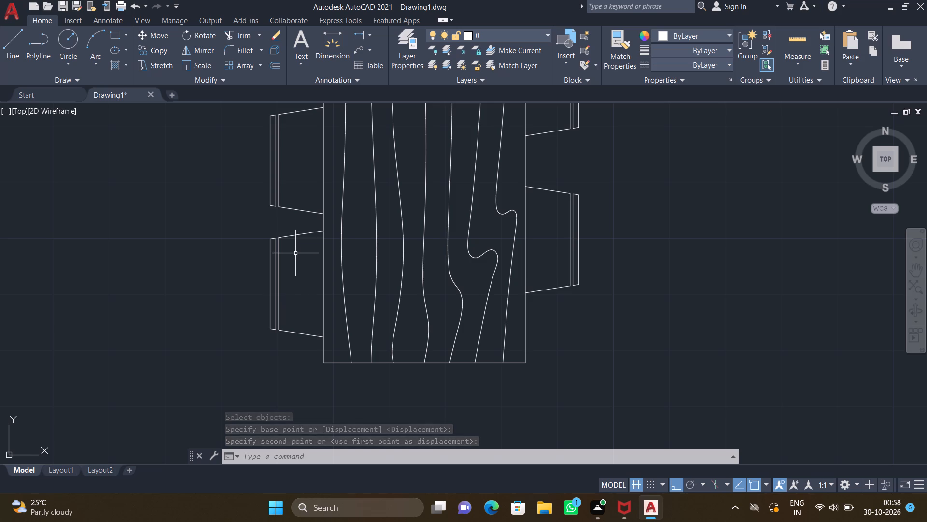
scroll(296, 251, "down", 2)
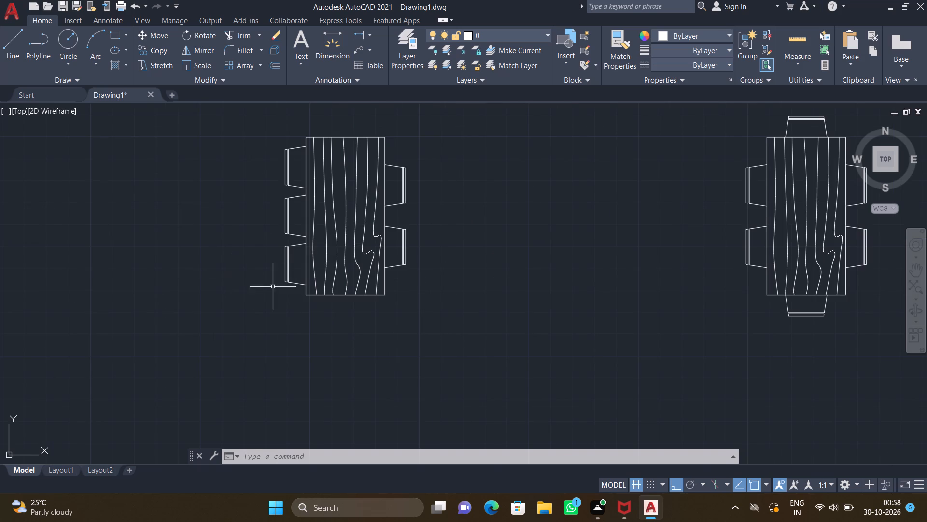
middle_click_drag(240, 274, 253, 316)
scroll(323, 231, "up", 2)
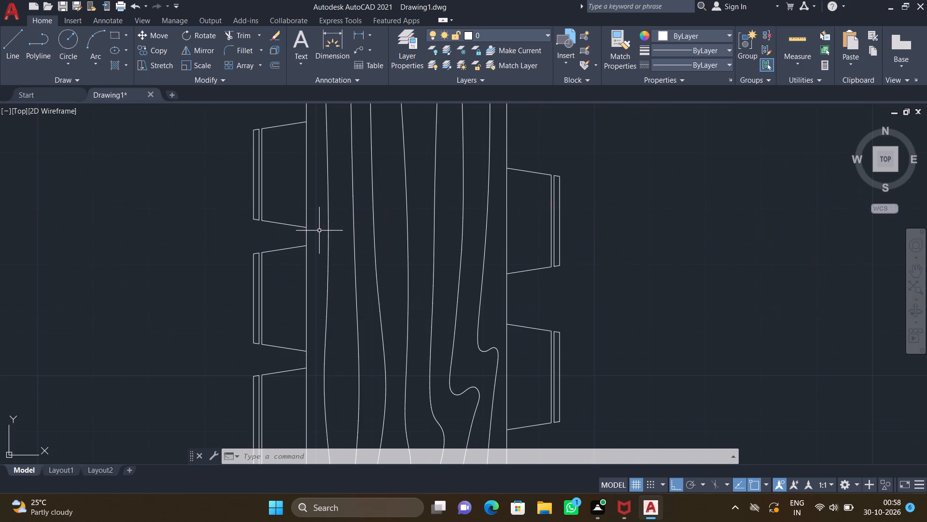
middle_click_drag(325, 391, 259, 388)
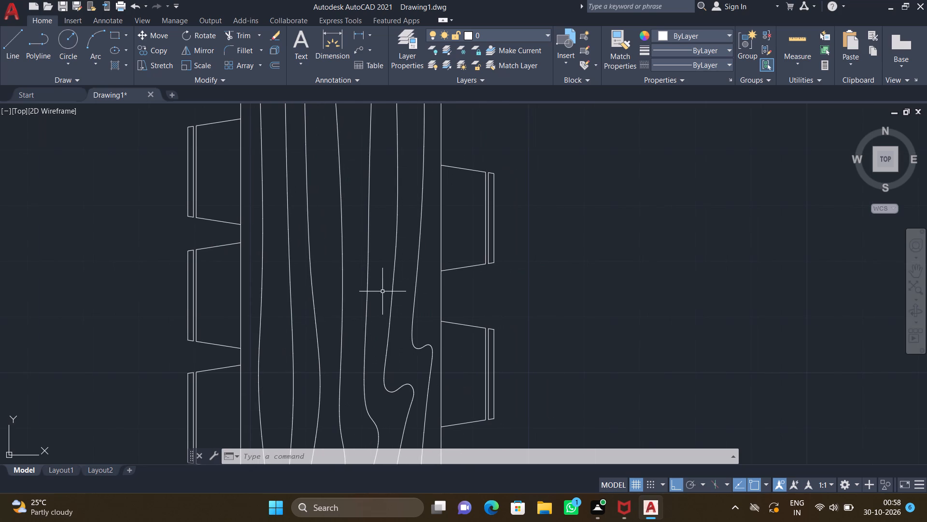
scroll(383, 293, "down", 1)
key("m")
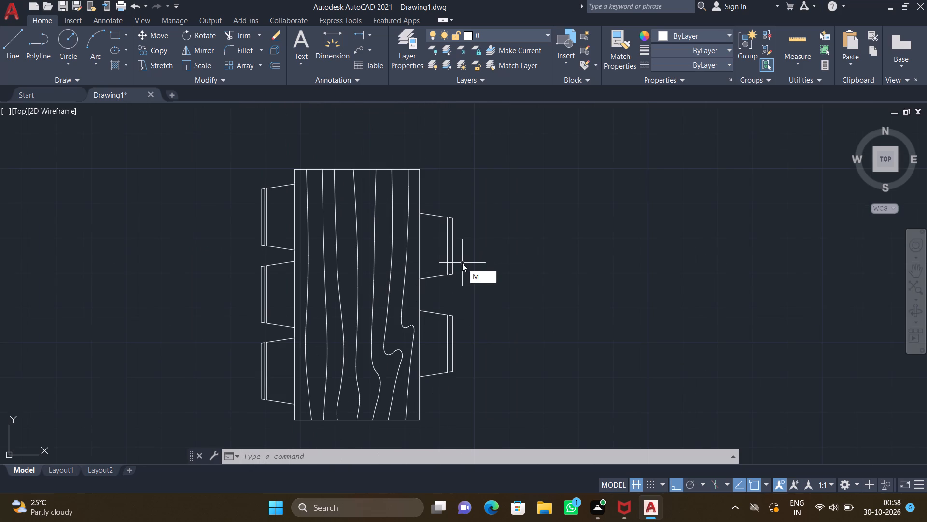
key("Return")
scroll(450, 278, "up", 2)
middle_click_drag(472, 270, 467, 341)
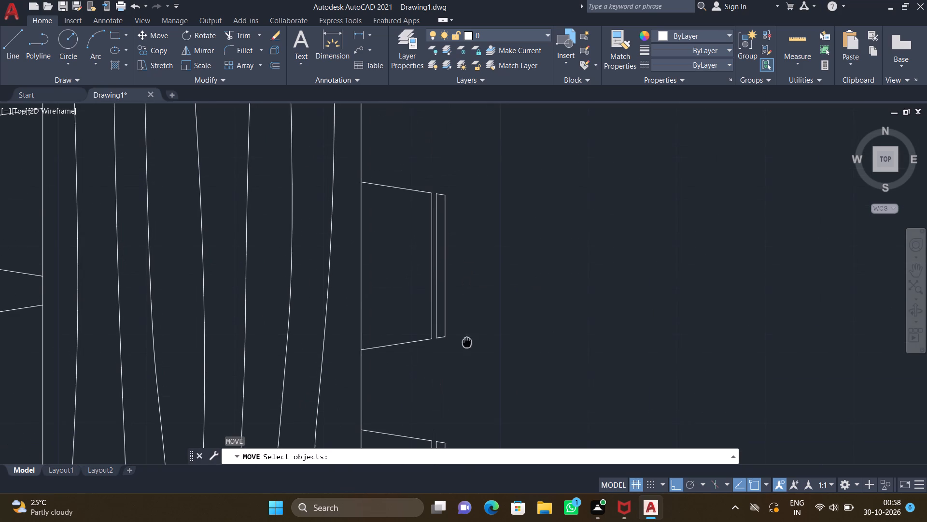
left_click(468, 360)
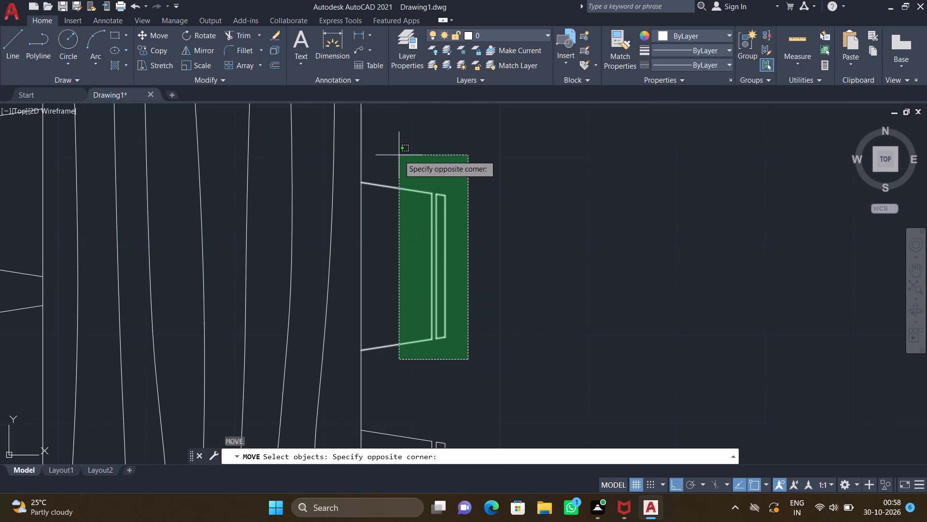
left_click(398, 155)
key("Return")
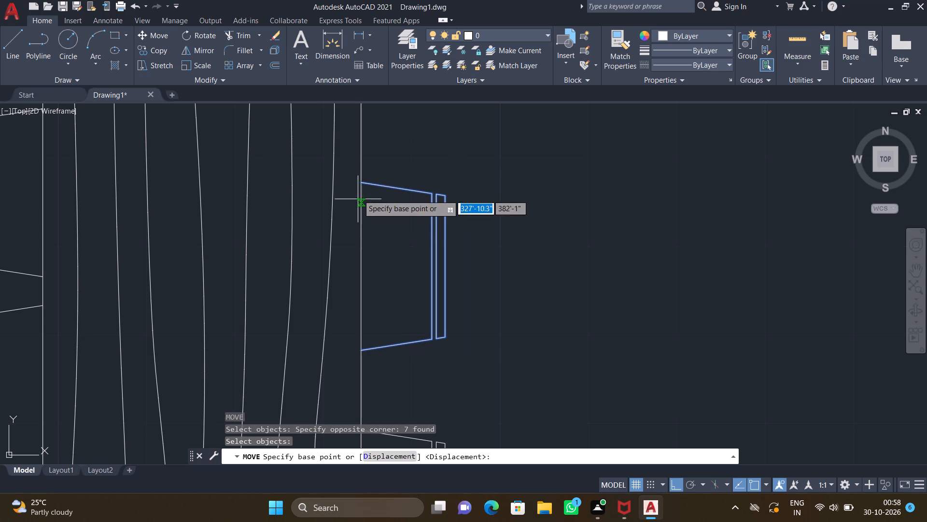
left_click(363, 183)
scroll(387, 144, "down", 2)
middle_click_drag(386, 163, 384, 198)
scroll(378, 164, "up", 3)
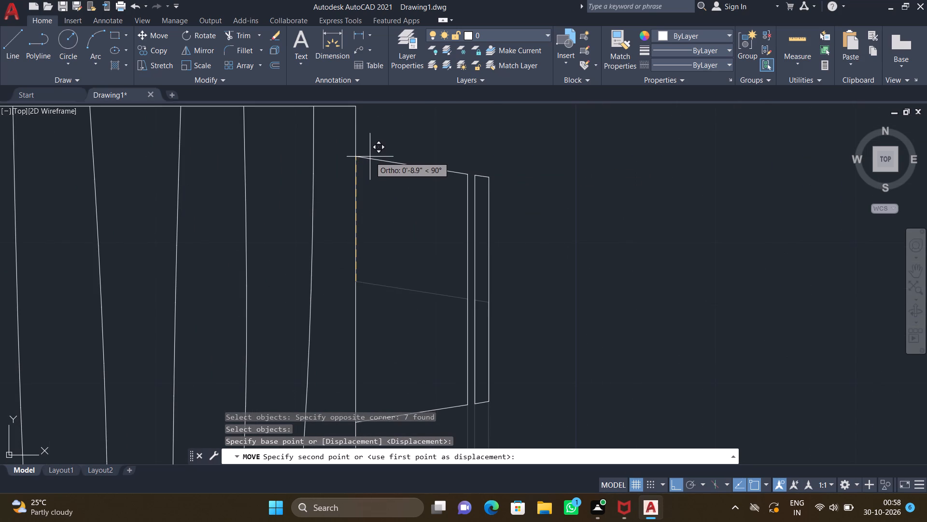
scroll(370, 157, "down", 1)
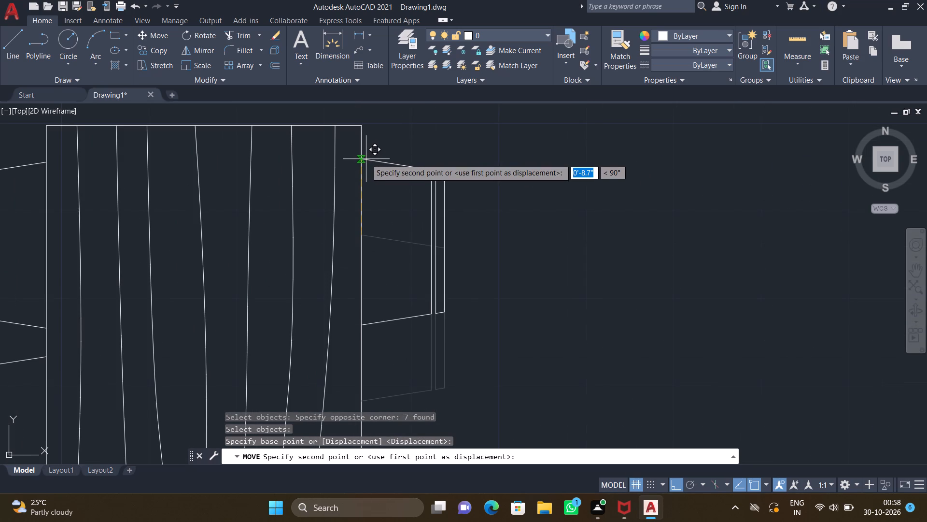
left_click(366, 159)
Move the same table's southeast chair about 1'-2.6" north along the tabletop's east edge, close below the northeast chair.
scroll(422, 243, "down", 3)
middle_click_drag(428, 297, 428, 254)
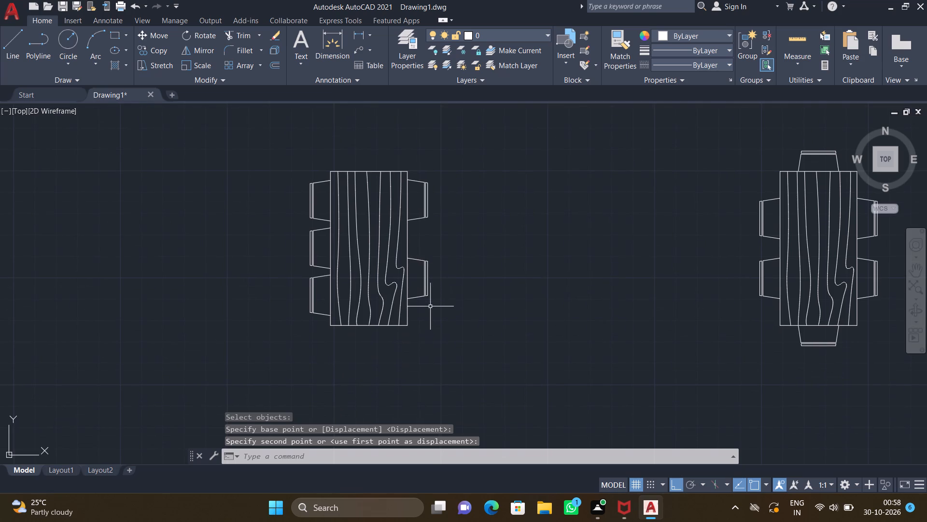
scroll(432, 307, "up", 2)
key("m")
key("Return")
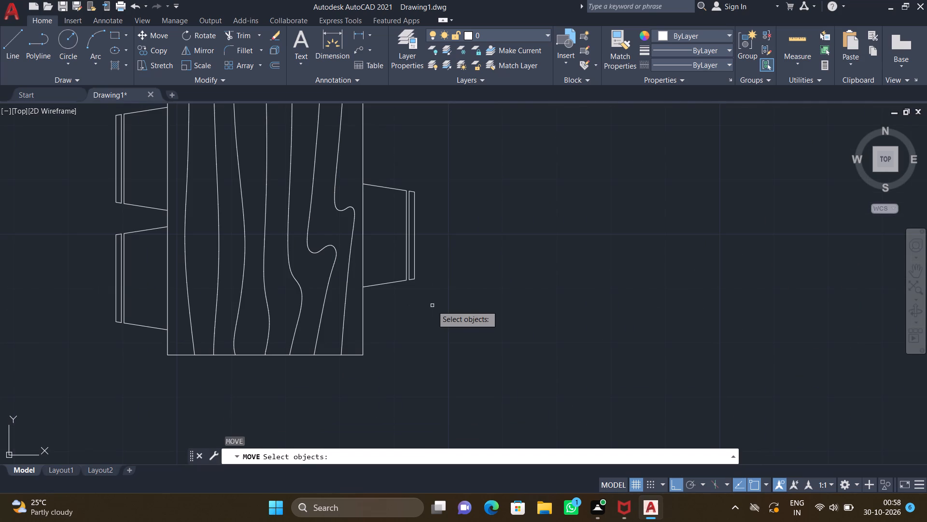
left_click(423, 294)
left_click(377, 167)
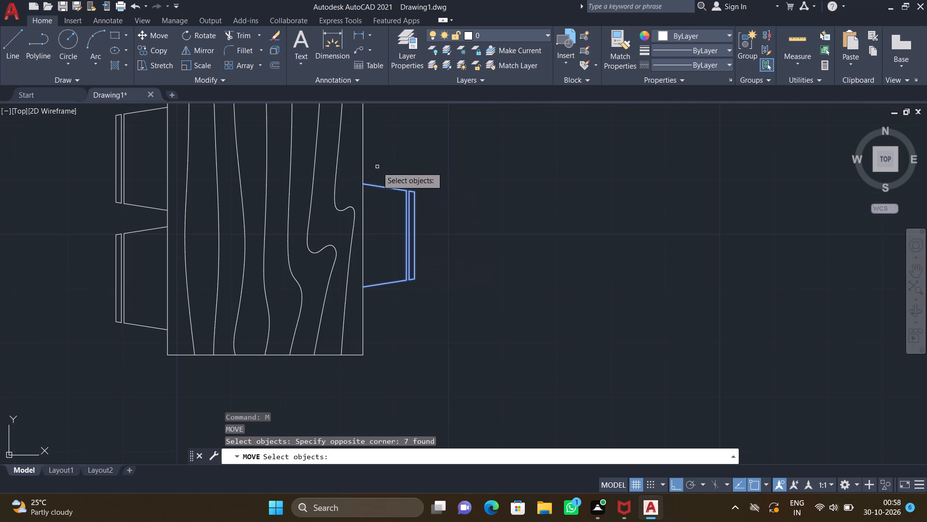
key("Return")
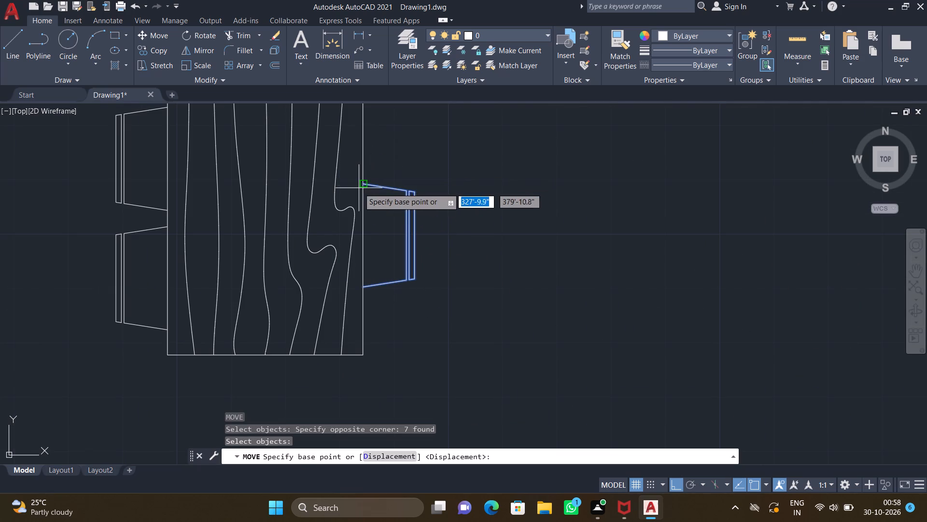
left_click(363, 181)
scroll(369, 164, "down", 2)
middle_click_drag(368, 168, 367, 206)
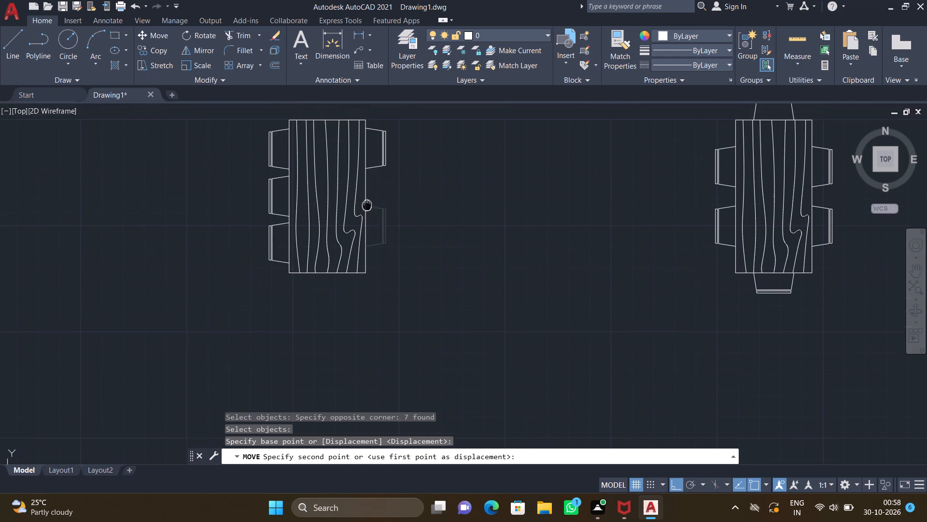
middle_click_drag(367, 206, 367, 207)
scroll(369, 179, "up", 3)
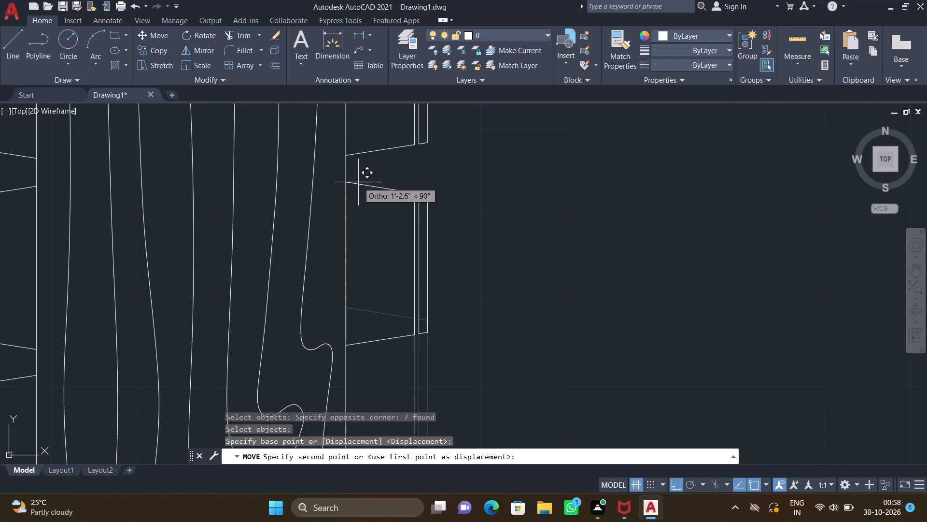
left_click(359, 182)
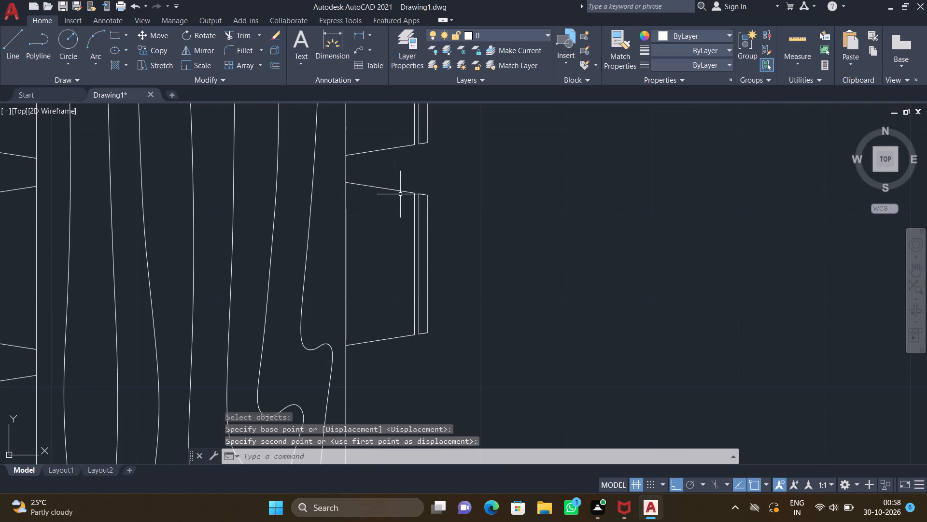
Copy the lower east chair about 1'-10" straight south along the tabletop's east edge to add a third chair.
type("CO")
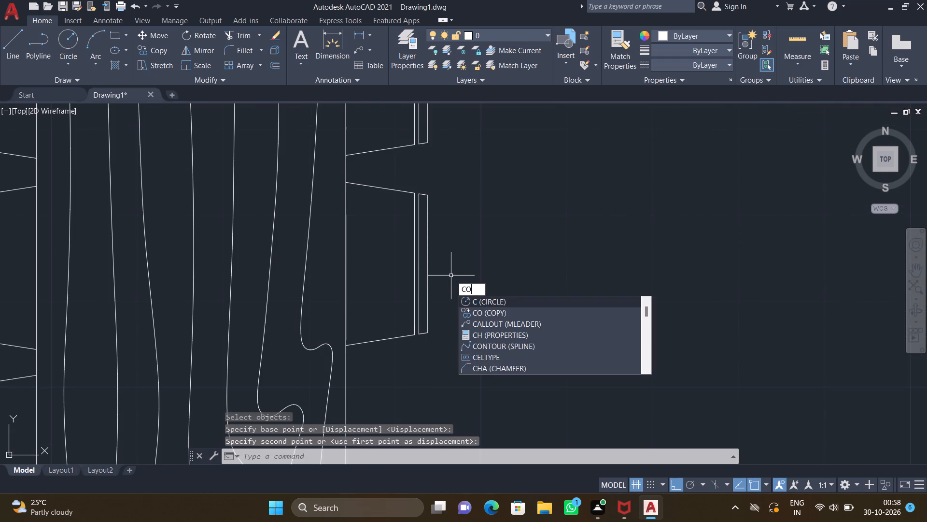
key("Return")
left_click(444, 356)
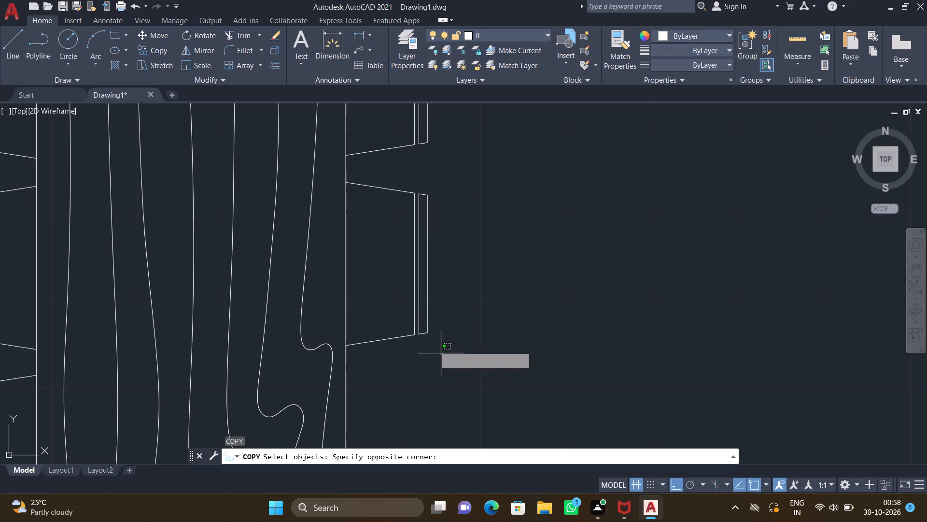
left_click(383, 168)
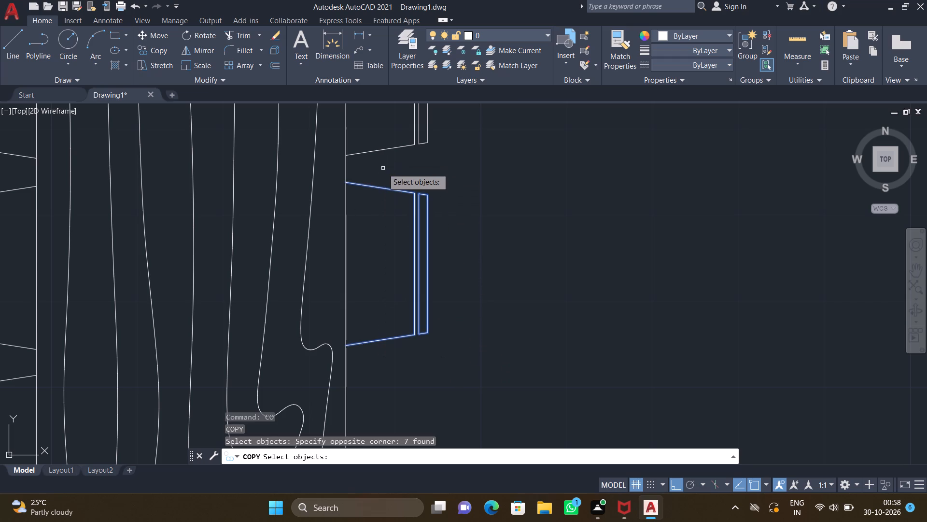
key("Return")
middle_click_drag(363, 305, 362, 254)
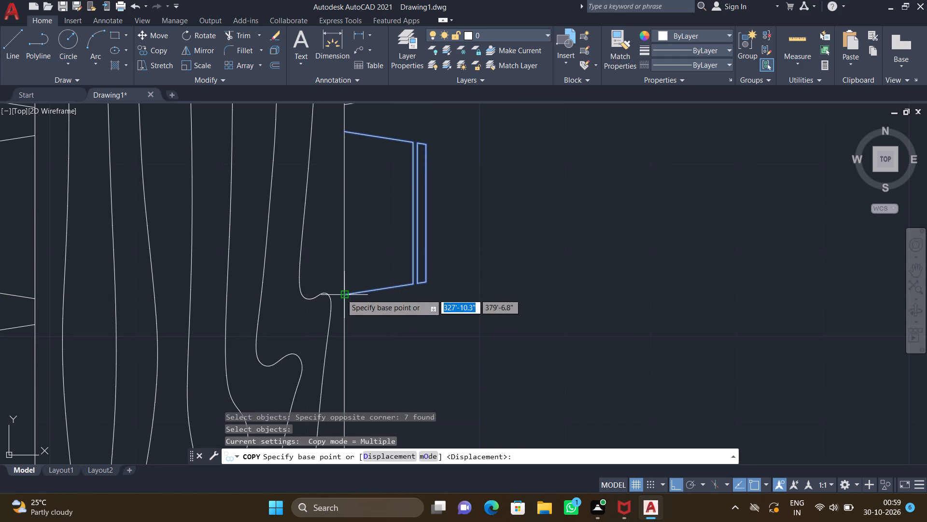
left_click(341, 294)
scroll(341, 292, "down", 4)
middle_click_drag(356, 336, 354, 299)
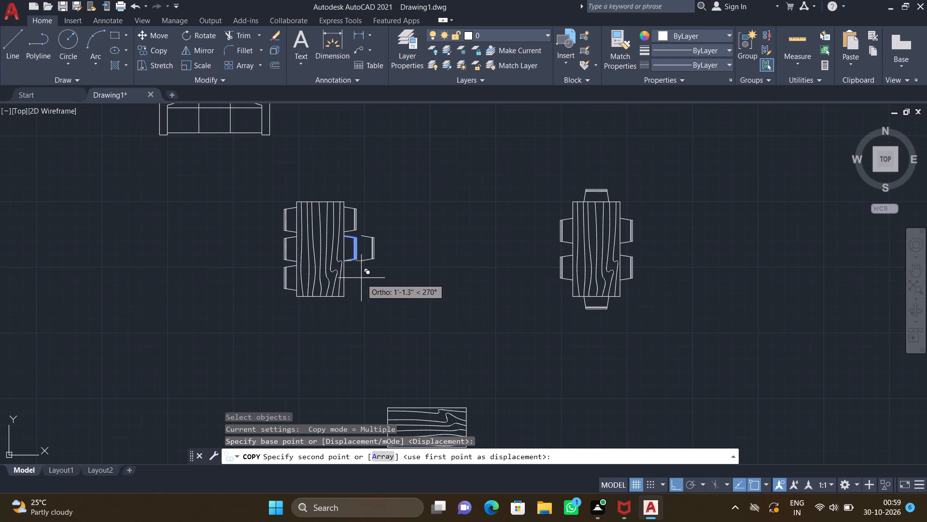
scroll(362, 277, "up", 3)
scroll(330, 318, "up", 2)
scroll(330, 319, "down", 1)
left_click(324, 331)
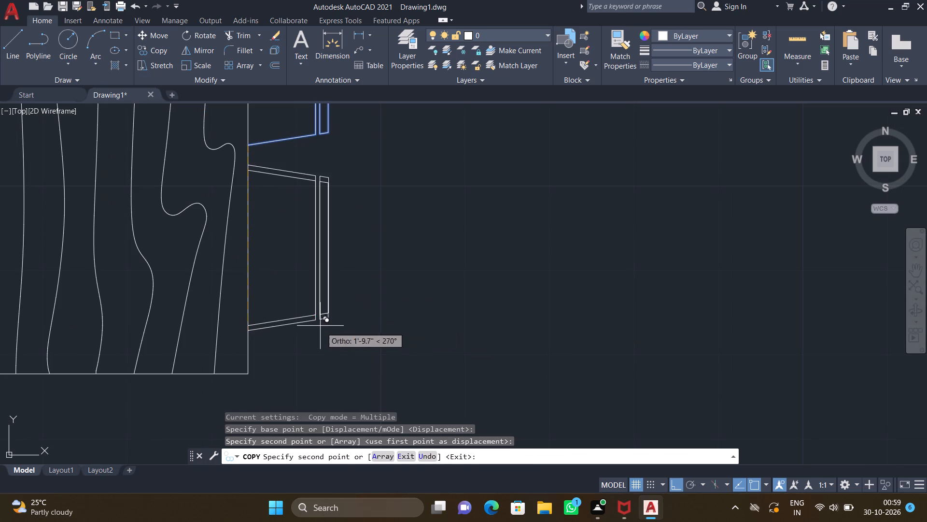
key("Return")
Copy the western dining table with its six side chairs into the hall, south of the opening between the bedrooms, using the tabletop's north-edge midpoint as base point.
scroll(309, 302, "down", 2)
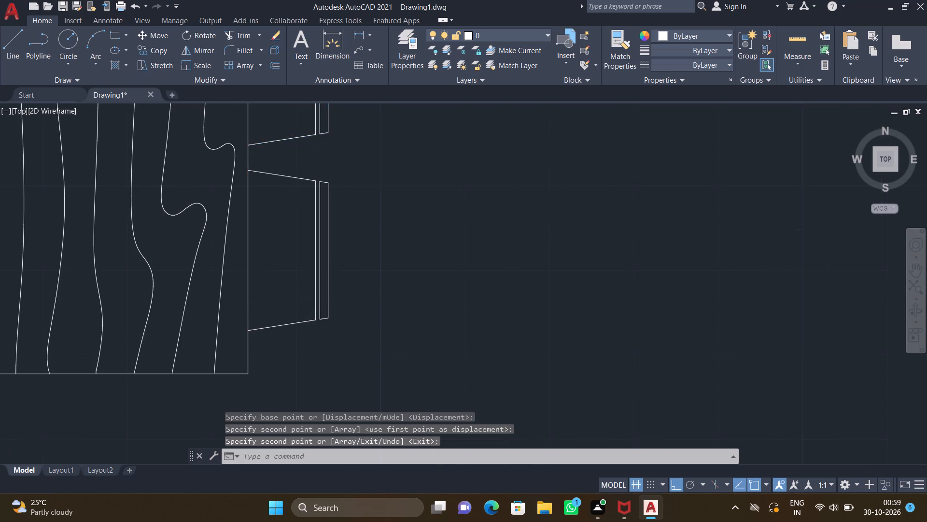
scroll(309, 302, "down", 1)
middle_click_drag(319, 269, 341, 302)
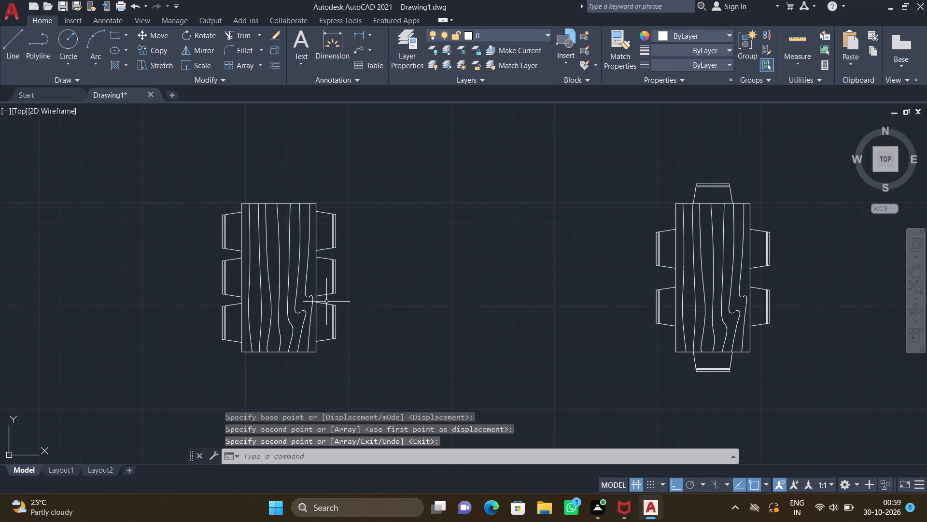
scroll(326, 304, "up", 1)
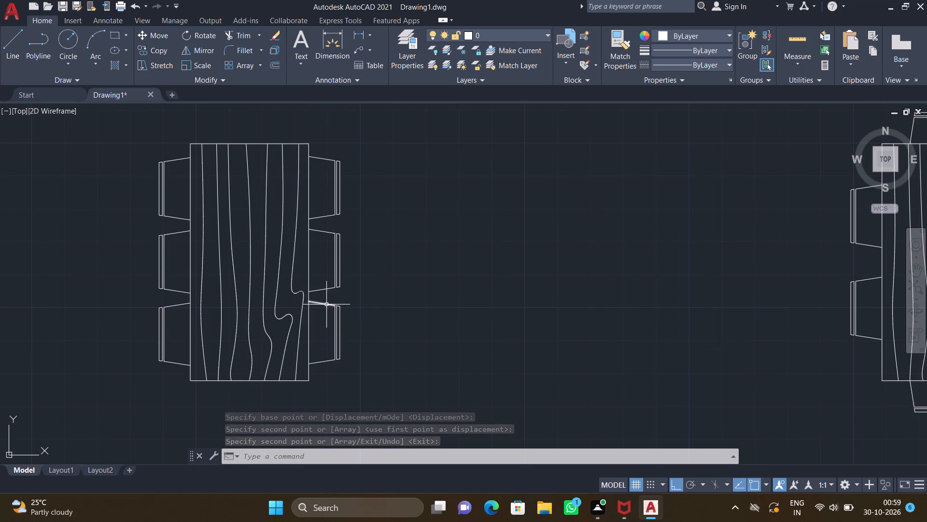
scroll(362, 321, "down", 1)
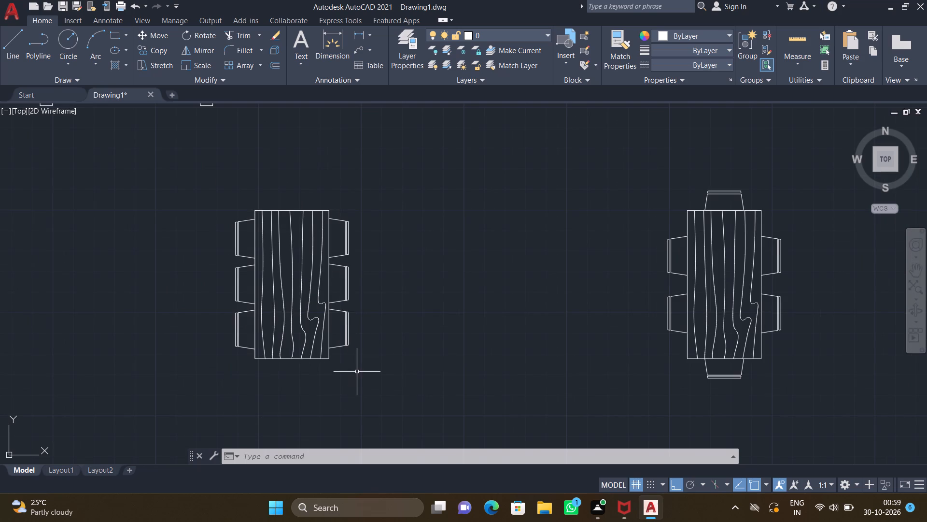
type("CO")
key("Return")
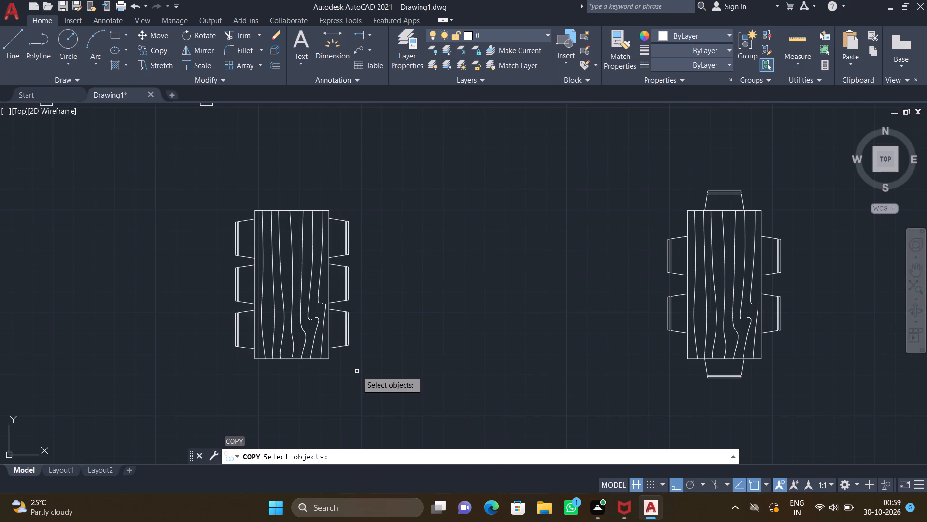
left_click_drag(360, 390, 353, 368)
left_click(194, 142)
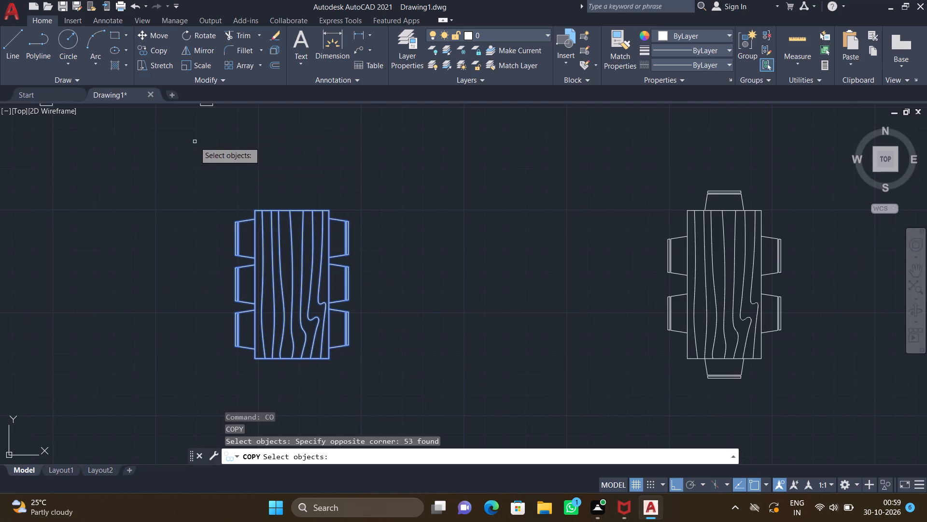
key("Return")
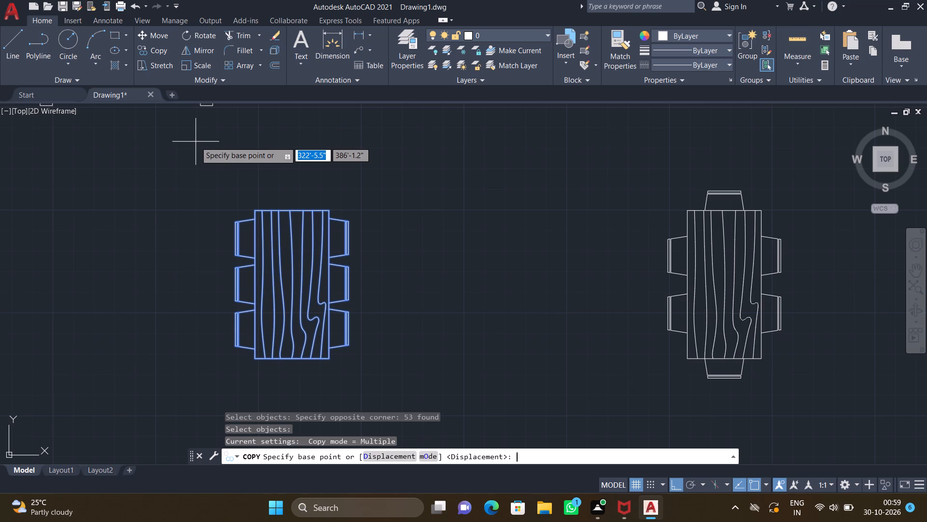
key("F8")
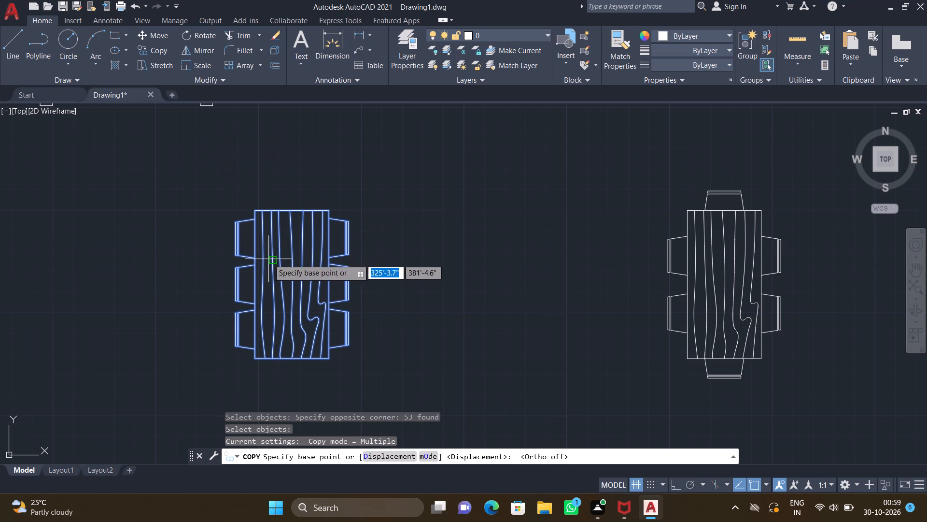
left_click(293, 211)
scroll(409, 285, "down", 2)
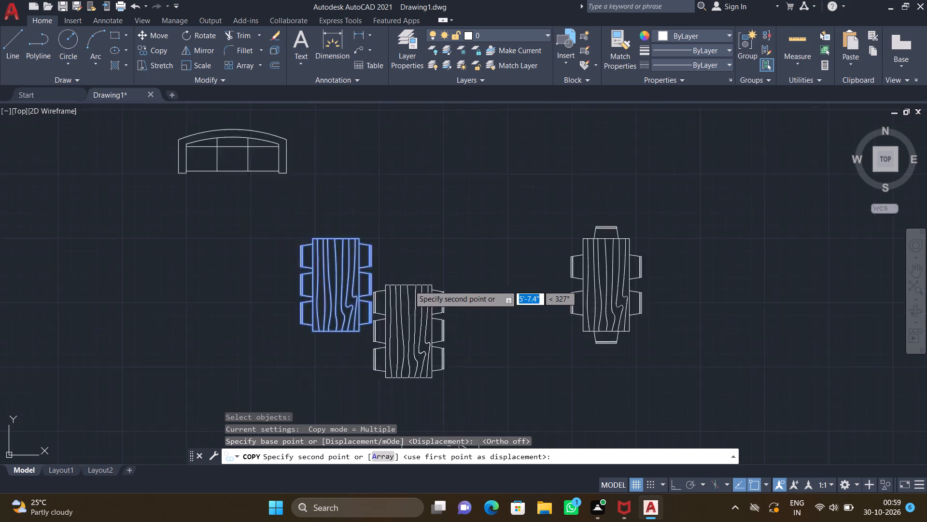
scroll(409, 285, "down", 2)
middle_click_drag(492, 340, 388, 323)
middle_click_drag(576, 320, 427, 328)
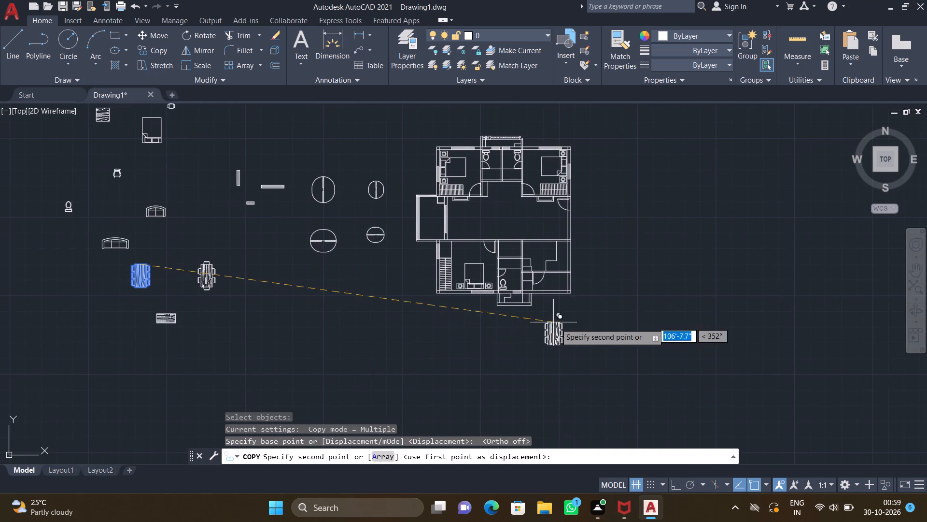
middle_click_drag(525, 324, 278, 338)
scroll(260, 227, "up", 3)
middle_click_drag(267, 232, 297, 255)
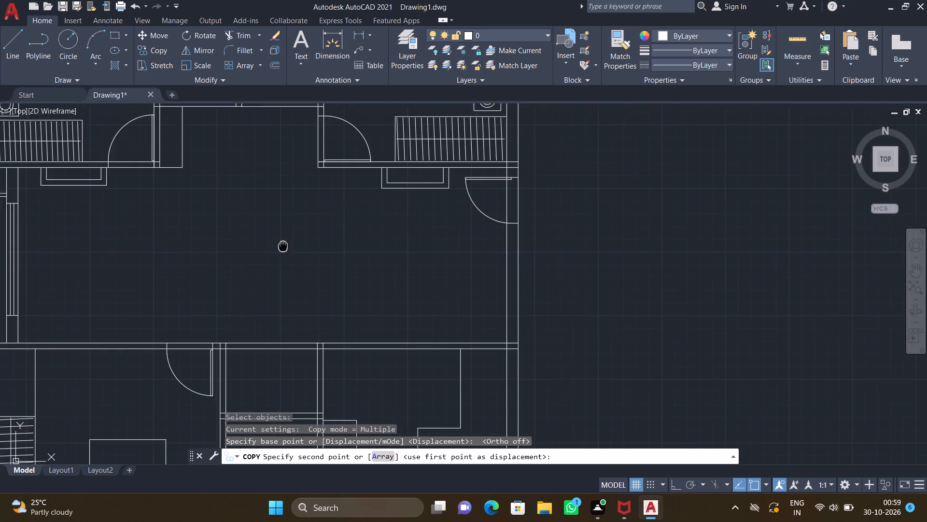
middle_click_drag(297, 255, 334, 280)
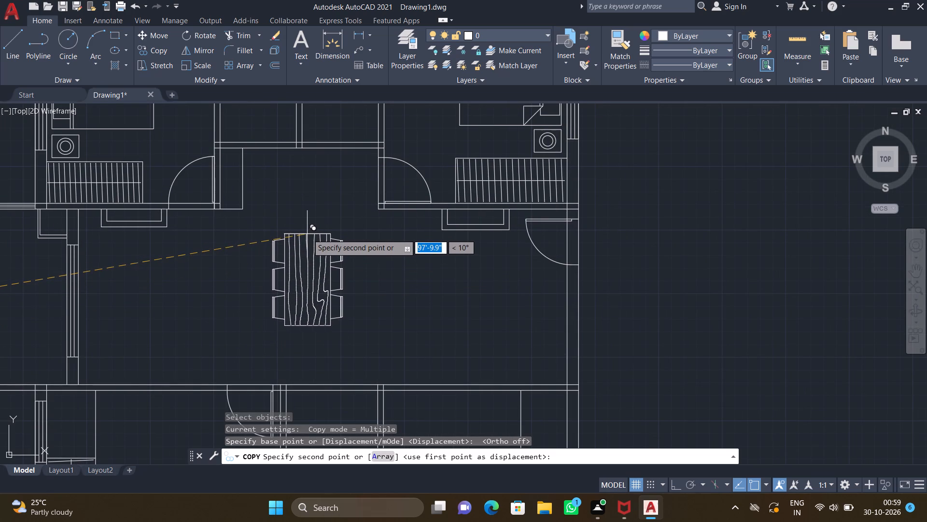
left_click(309, 233)
key("Return")
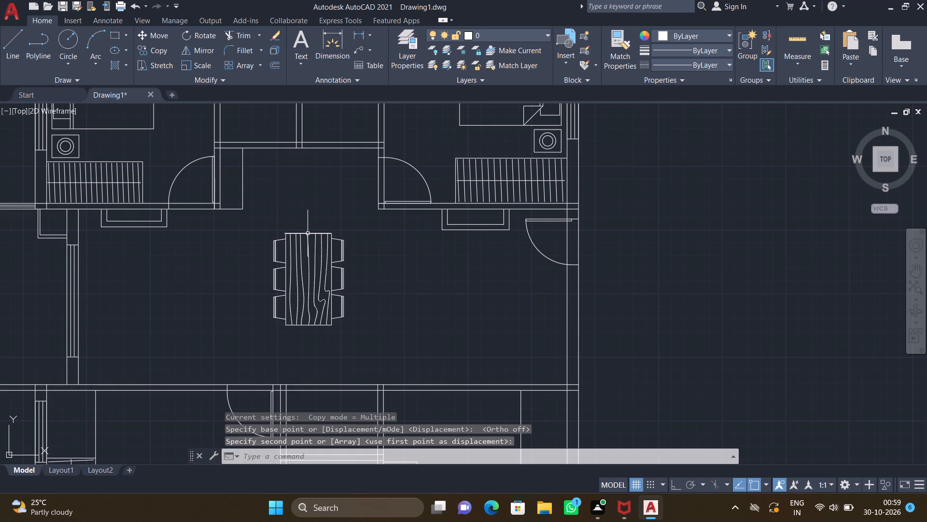
Rotate the loose three-seat sofa 180° about the midpoint of its curved back.
scroll(268, 252, "down", 3)
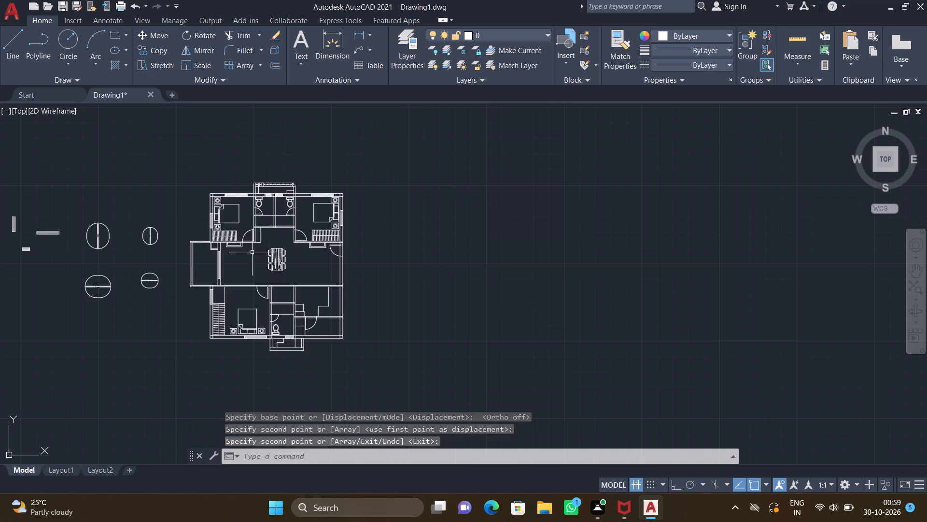
middle_click_drag(231, 251, 334, 227)
middle_click_drag(67, 336, 273, 384)
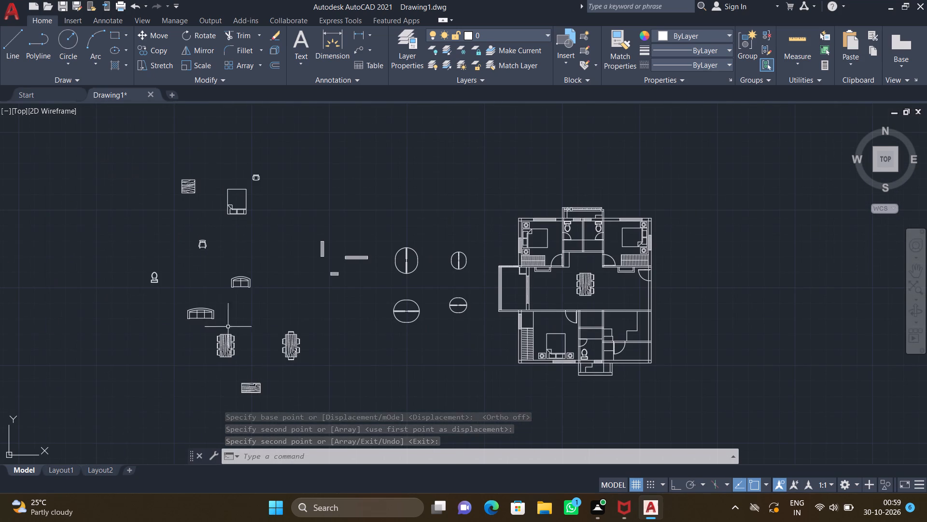
scroll(207, 324, "up", 2)
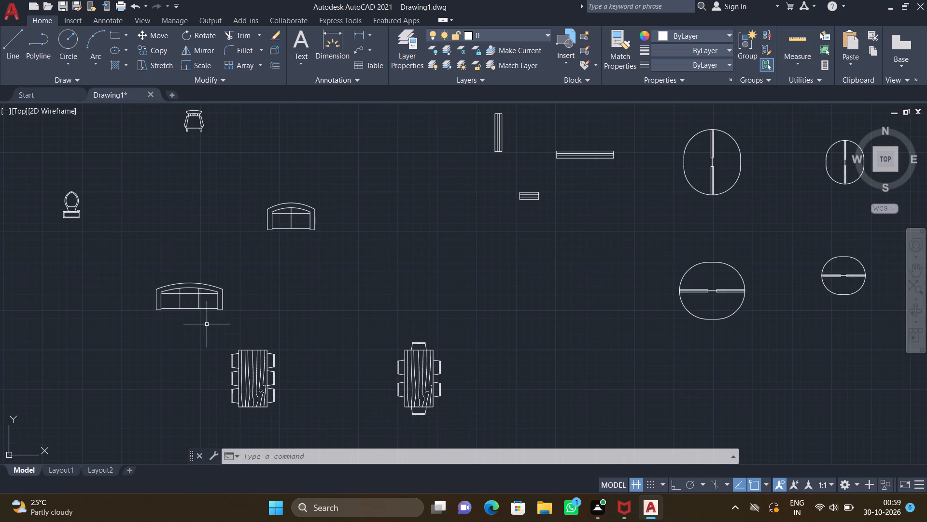
type("RO")
key("Return")
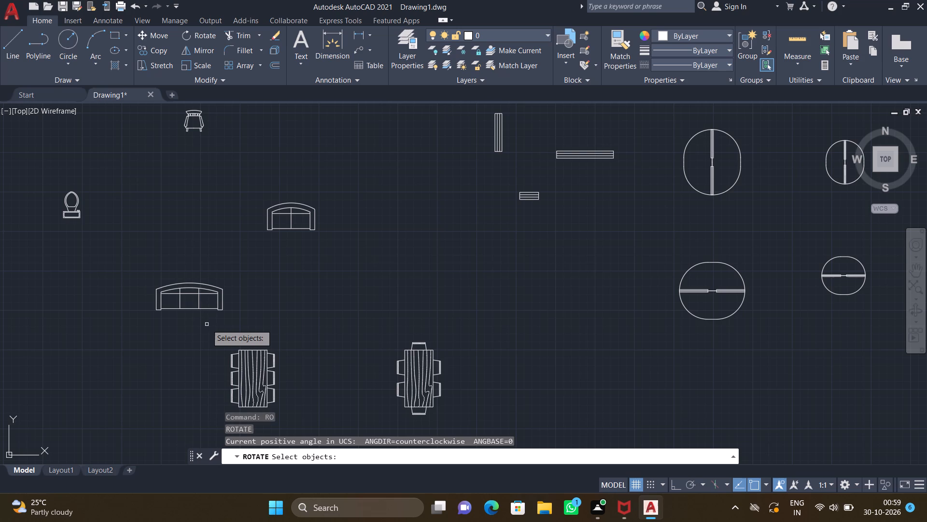
key("F8")
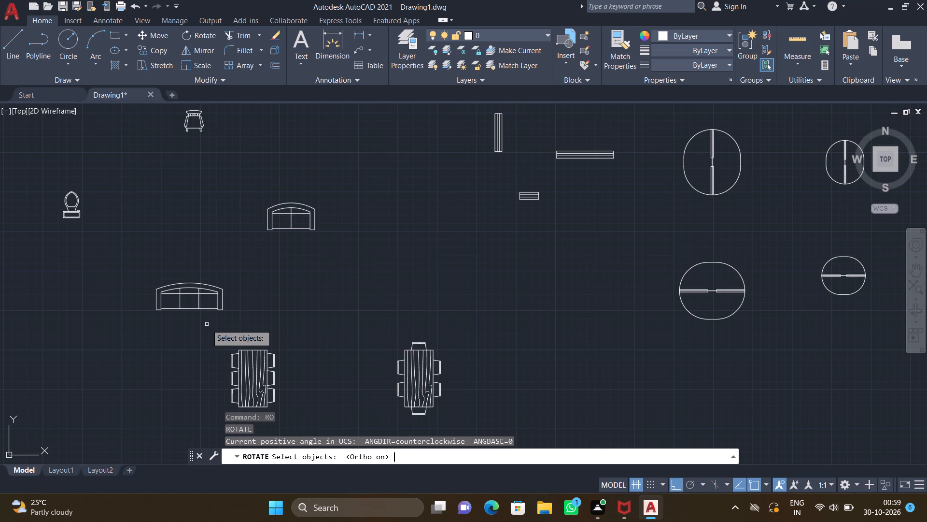
left_click(212, 308)
key("Return")
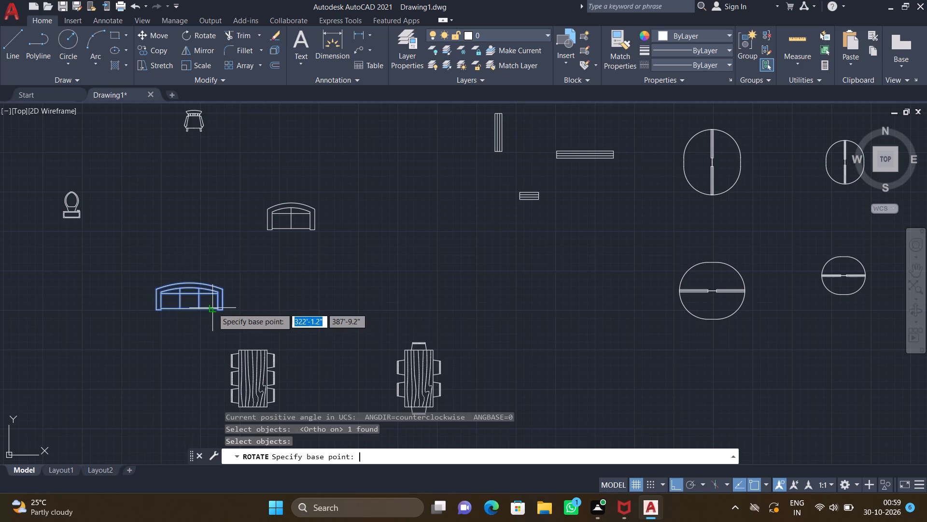
left_click(189, 282)
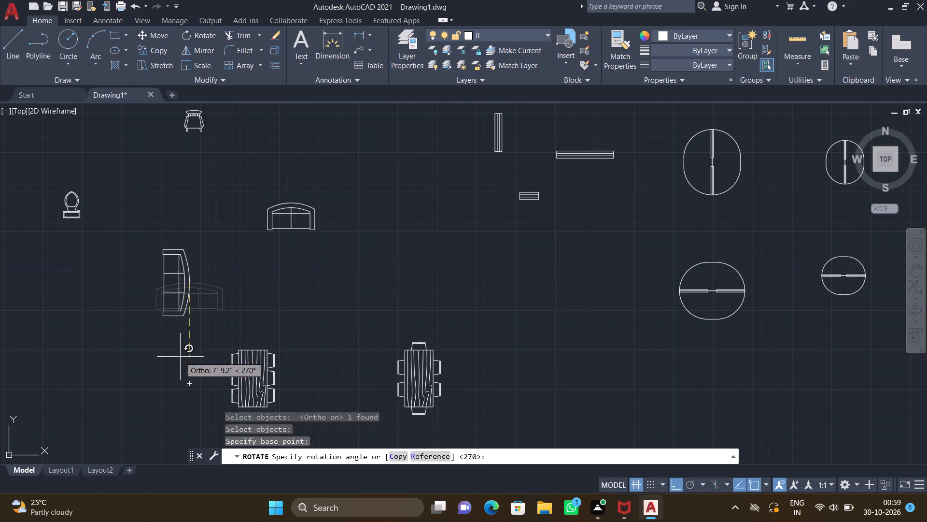
left_click(119, 288)
Copy the rotated three-seat sofa from its front midpoint into the hall, near the south wall and southwest of the dining table.
type("CO")
key("Return")
key("F8")
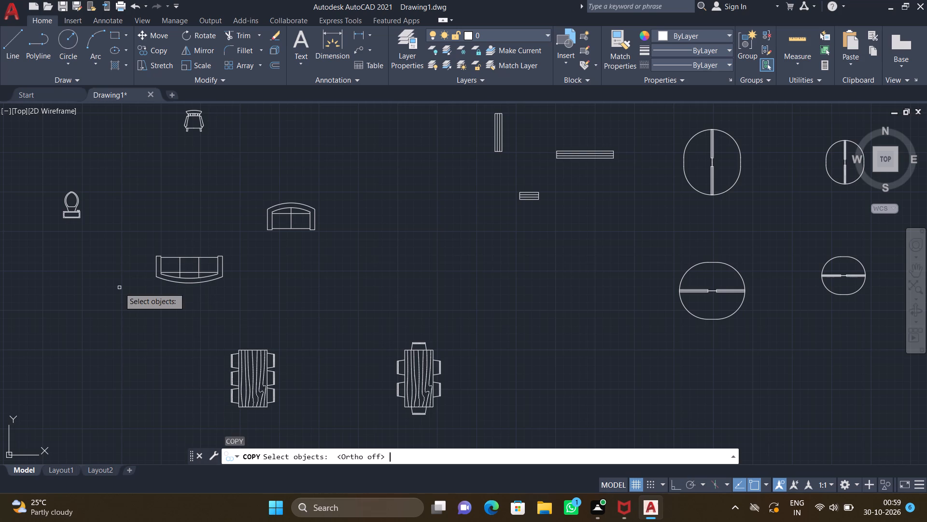
left_click(171, 279)
key("Return")
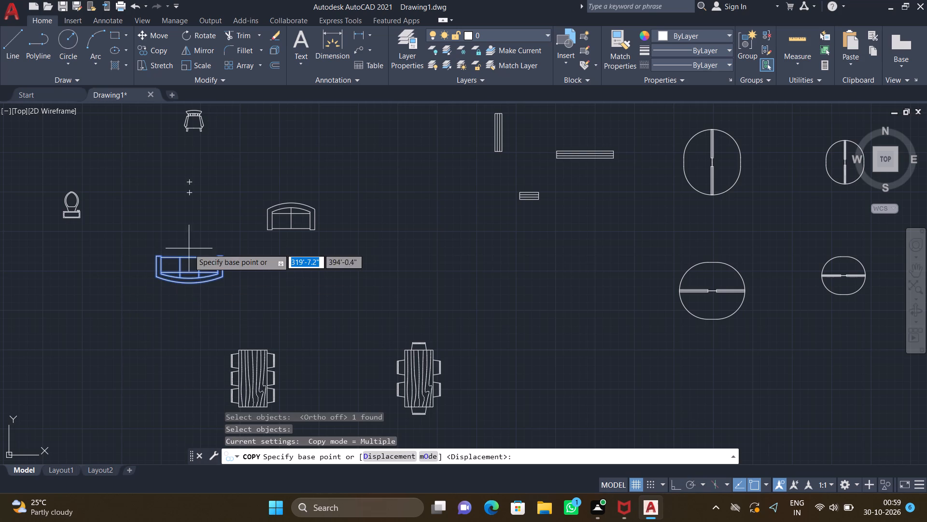
left_click_drag(187, 256, 200, 262)
scroll(364, 304, "down", 3)
middle_click_drag(507, 347, 325, 320)
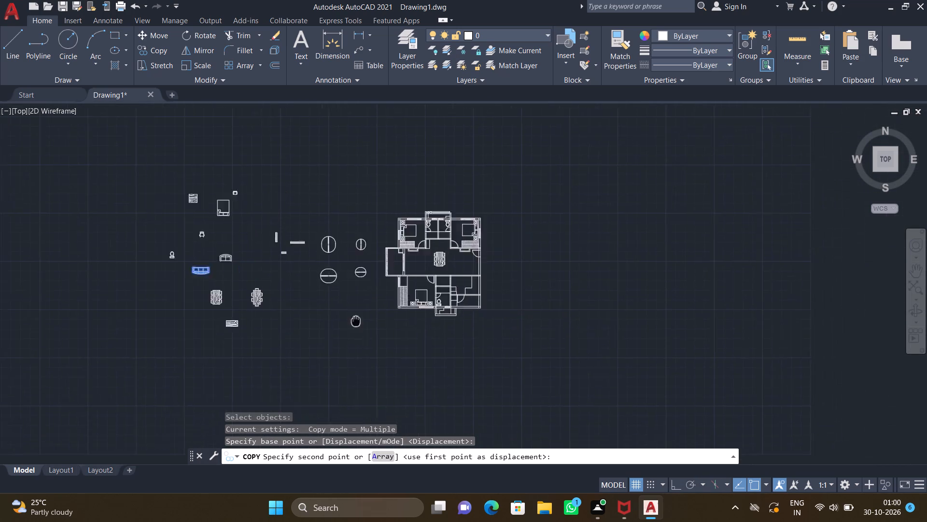
middle_click_drag(325, 320, 310, 321)
middle_click_drag(354, 328, 339, 387)
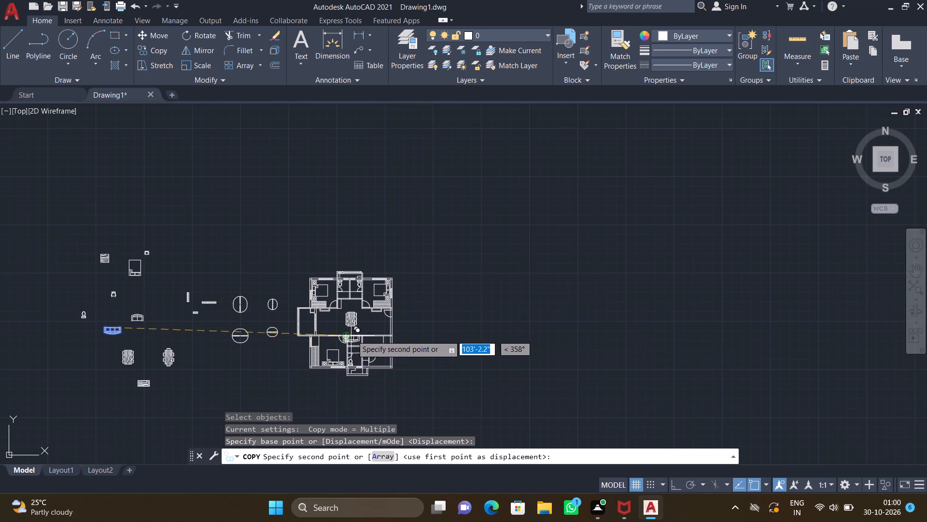
scroll(348, 334, "up", 4)
middle_click_drag(249, 299, 348, 301)
scroll(352, 299, "up", 1)
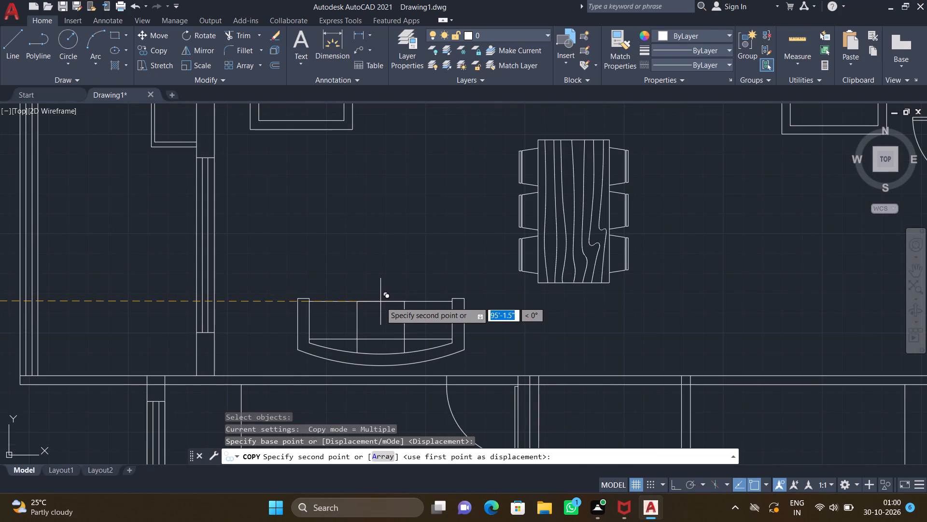
left_click(367, 304)
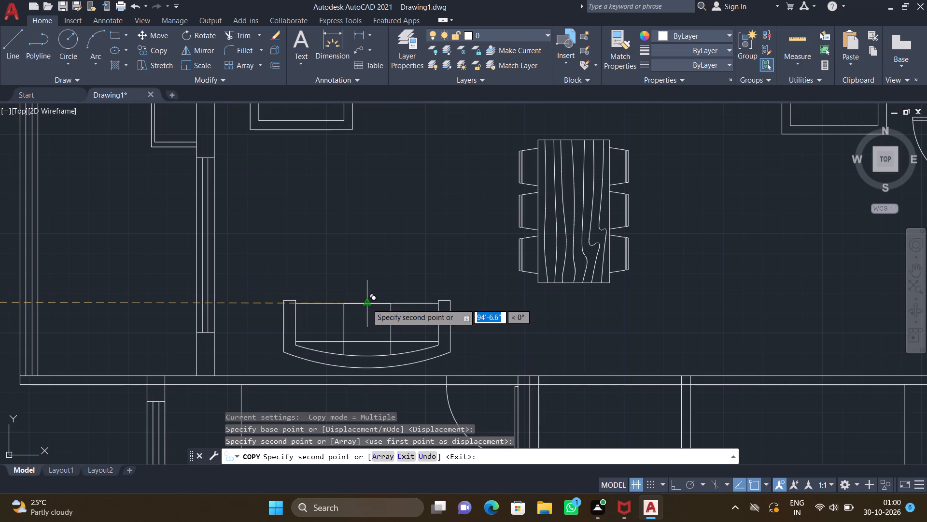
key("Return")
Rotate the loose armchair northeast of the loose bed 90° counterclockwise about the midpoint of its backrest's outer edge.
scroll(367, 303, "up", 1)
scroll(367, 303, "down", 4)
middle_click_drag(211, 348, 257, 348)
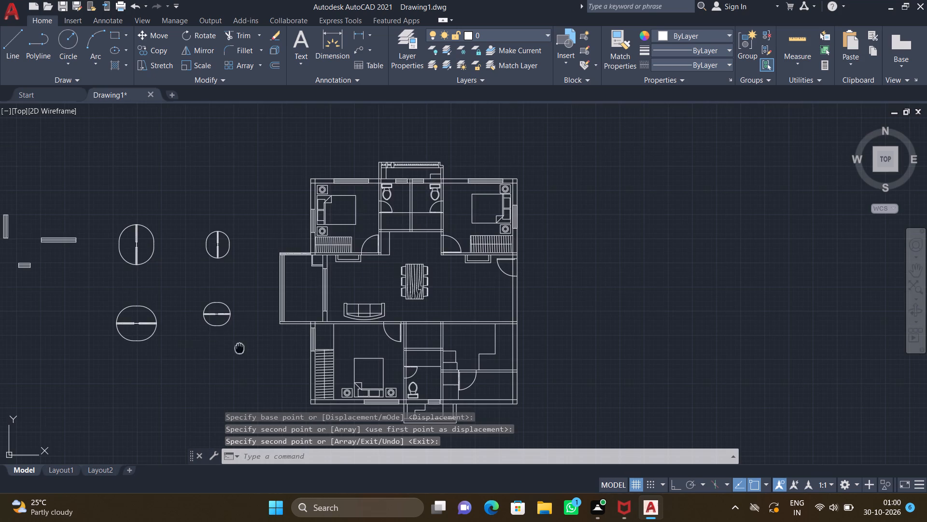
middle_click_drag(257, 348, 398, 356)
scroll(389, 361, "down", 2)
scroll(439, 350, "up", 2)
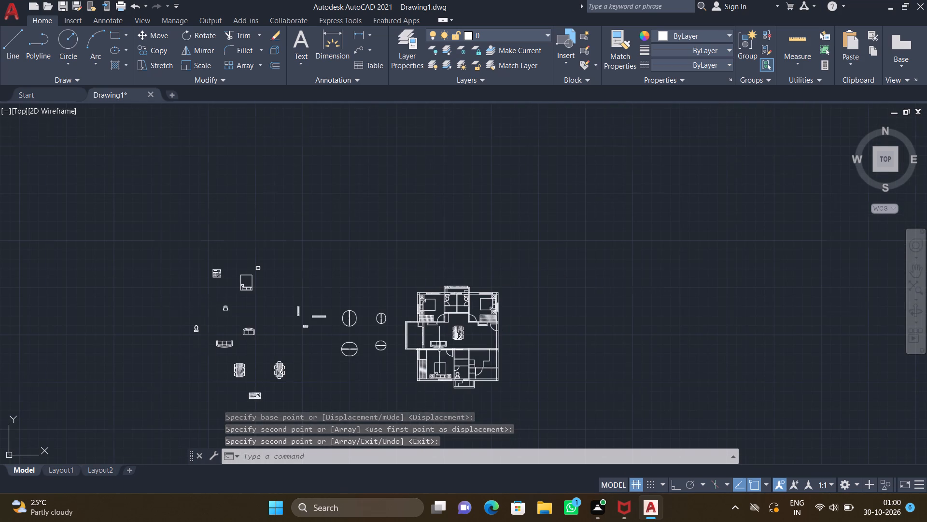
scroll(438, 350, "up", 2)
scroll(380, 326, "up", 1)
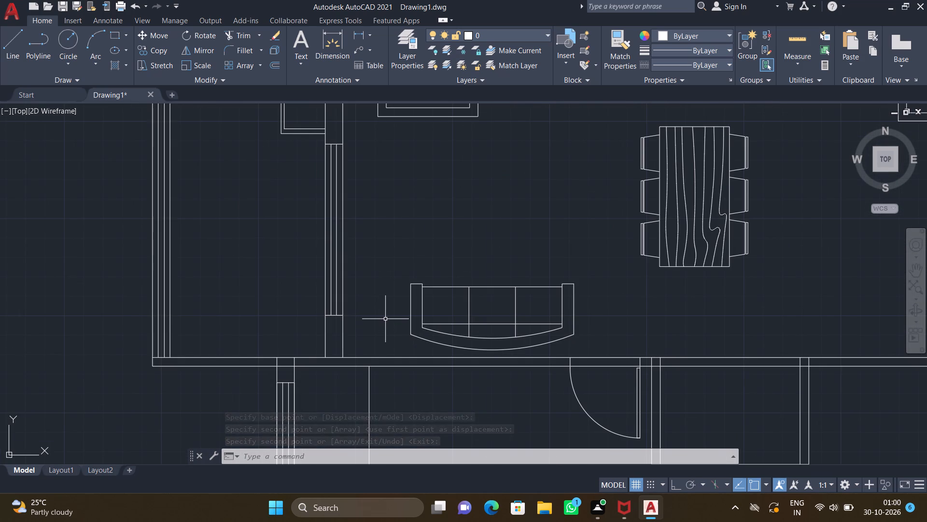
scroll(360, 327, "down", 3)
middle_click_drag(179, 325, 362, 333)
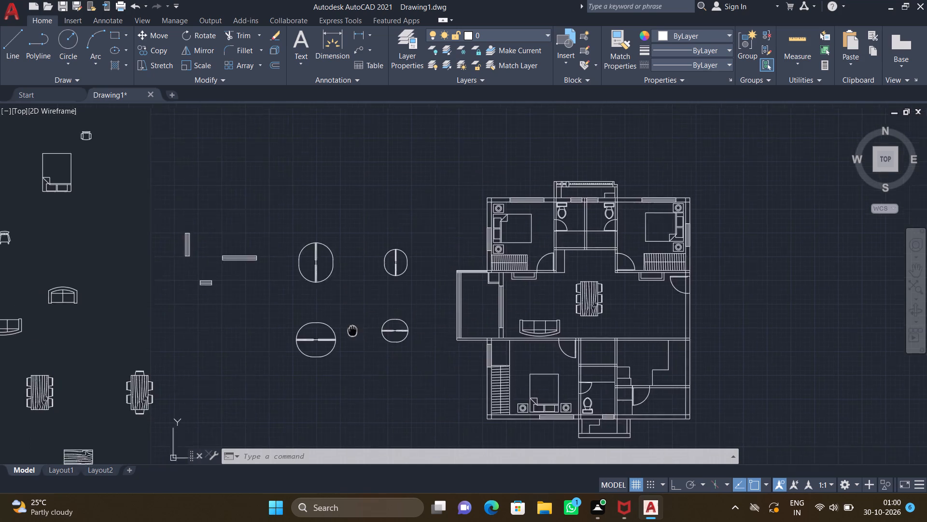
middle_click_drag(362, 333, 362, 333)
scroll(361, 334, "down", 2)
scroll(204, 314, "up", 1)
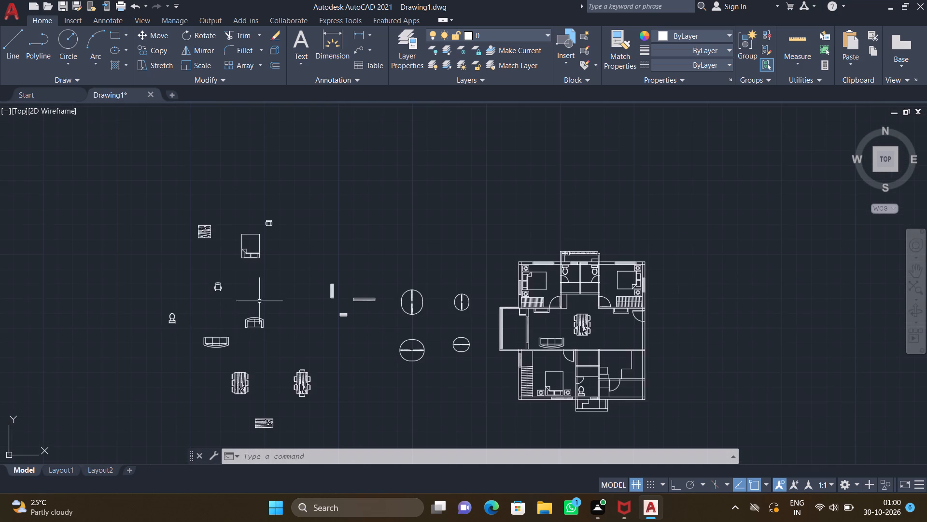
scroll(275, 219, "up", 4)
type("RO")
key("Return")
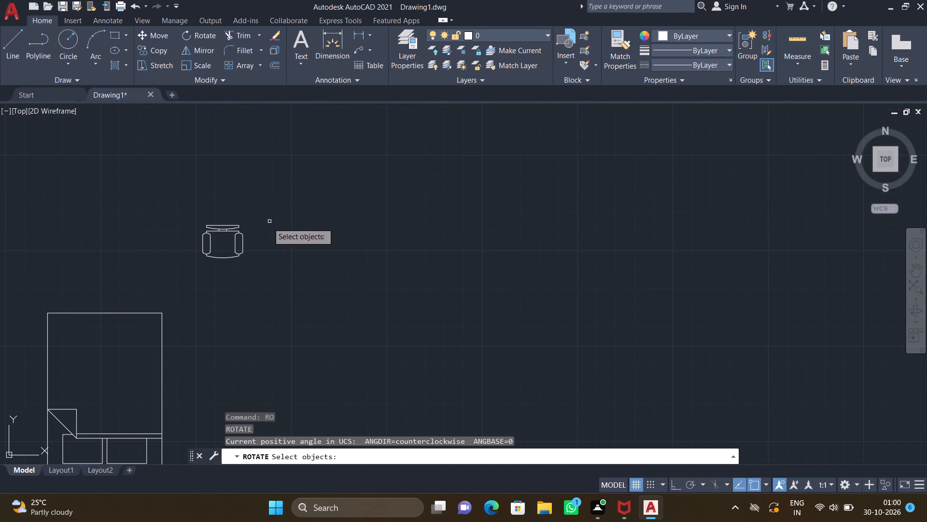
left_click(235, 250)
key("Return")
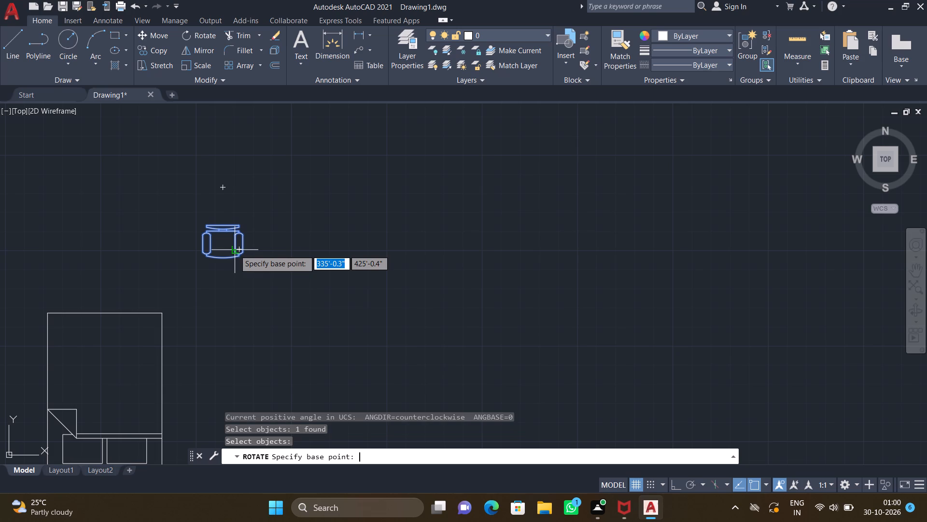
key("F8")
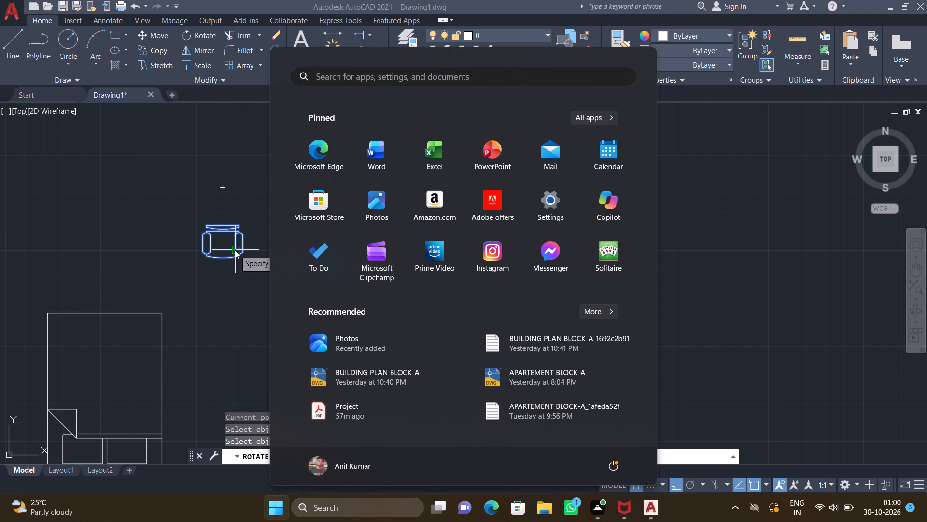
left_click(189, 215)
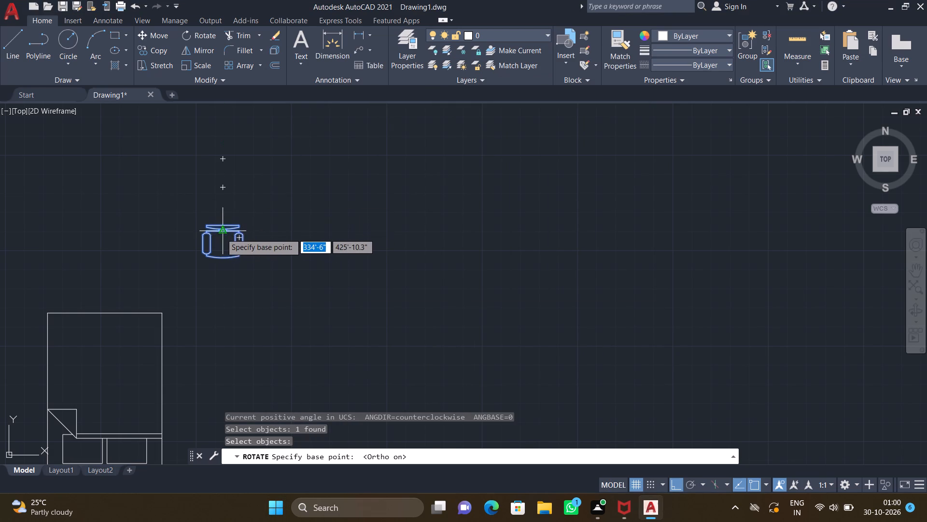
scroll(221, 233, "up", 1)
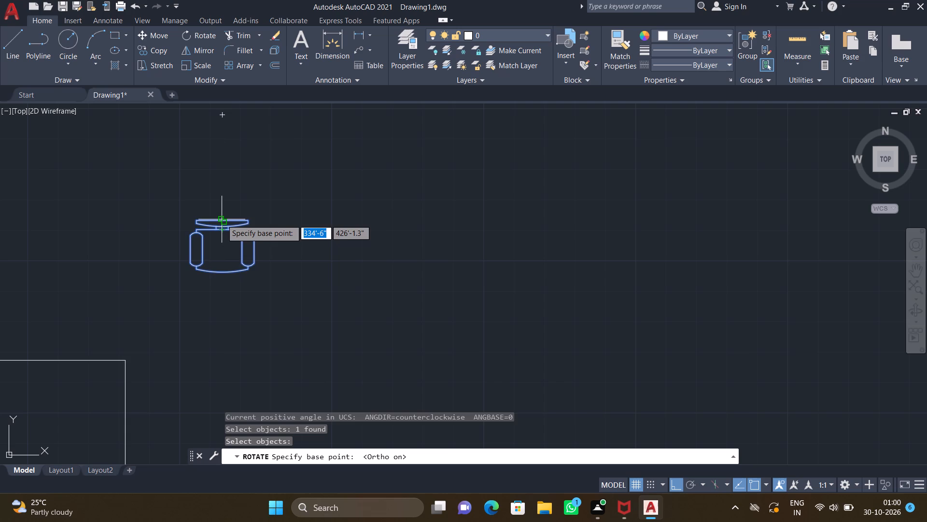
left_click(222, 219)
left_click(221, 203)
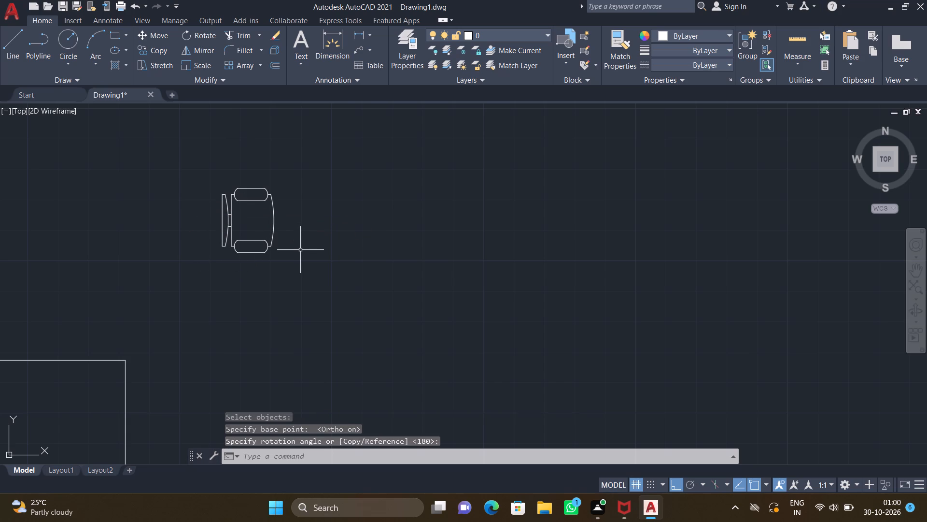
Copy the rotated armchair from its backrest midpoint into the hall, just east of the west window and northwest of the three-seat sofa.
type("CO")
key("Return")
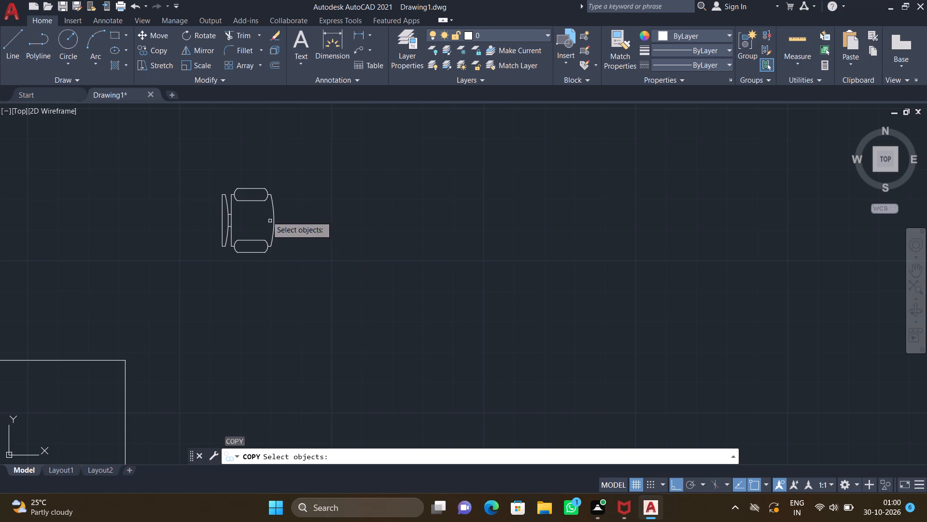
left_click(274, 220)
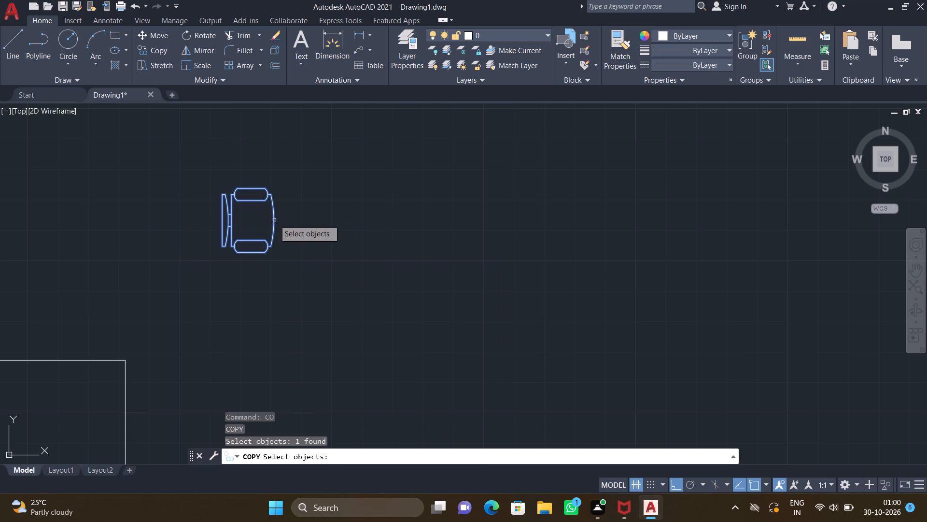
key("Return")
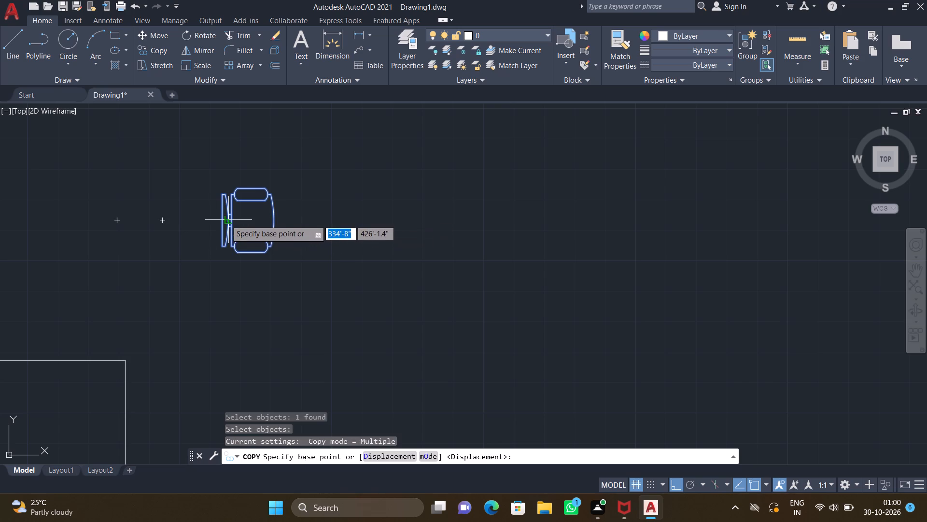
left_click(222, 215)
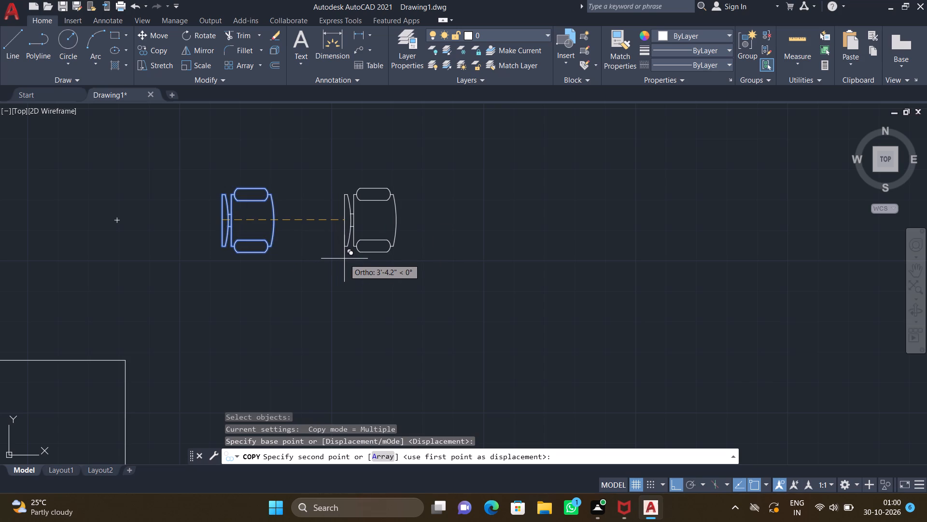
key("F8")
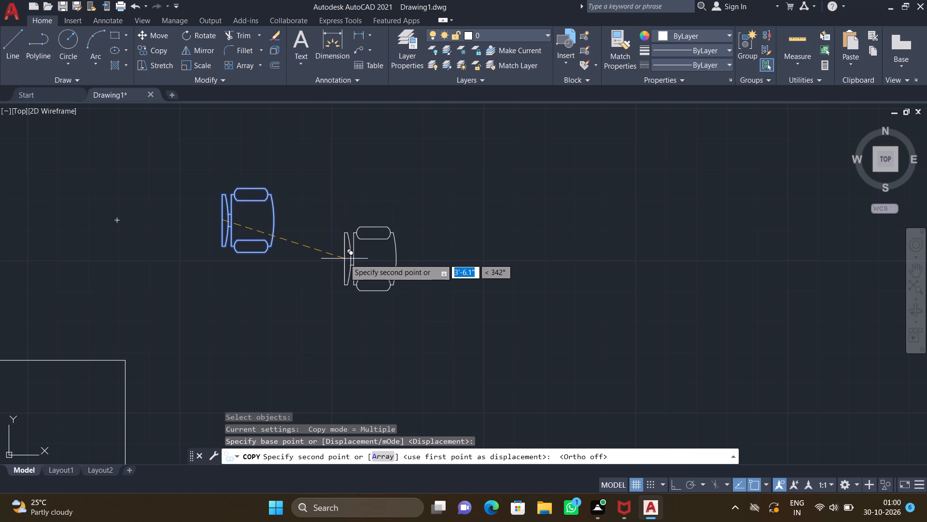
scroll(338, 261, "down", 3)
middle_click_drag(408, 319, 235, 268)
scroll(238, 268, "down", 2)
middle_click_drag(321, 342, 271, 272)
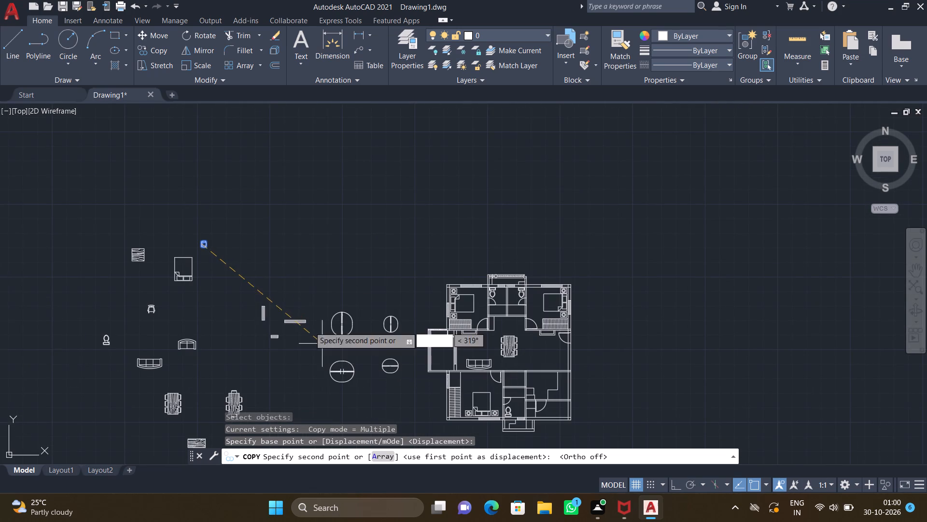
middle_click_drag(271, 272, 271, 271)
scroll(327, 330, "down", 2)
middle_click_drag(347, 382, 302, 318)
scroll(351, 282, "up", 3)
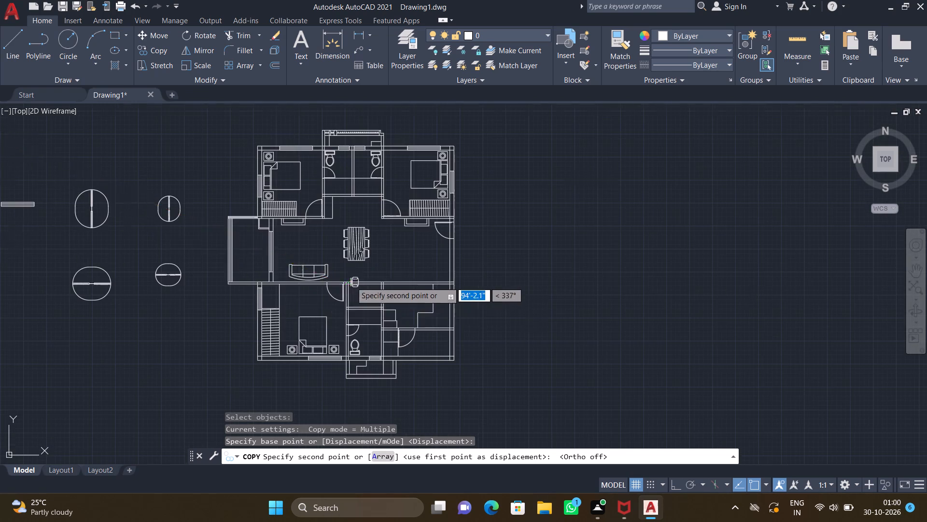
scroll(282, 257, "up", 3)
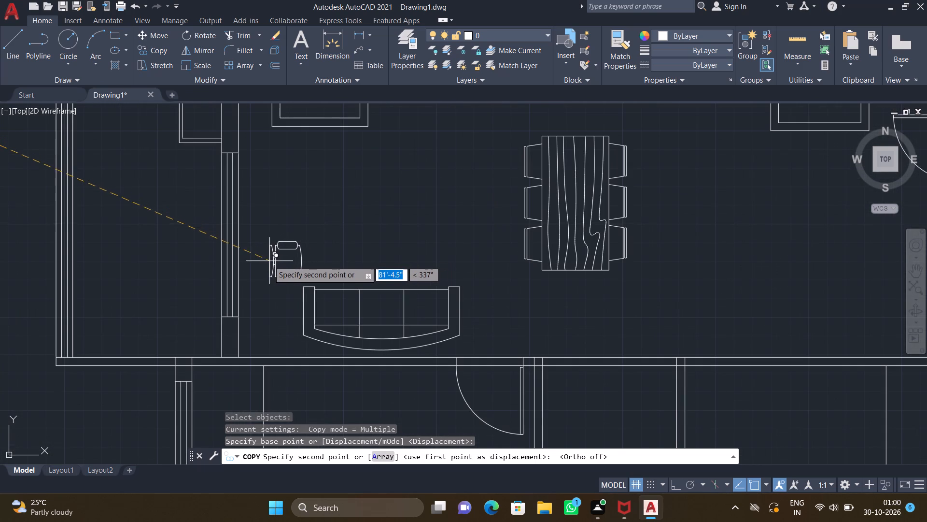
scroll(253, 265, "up", 2)
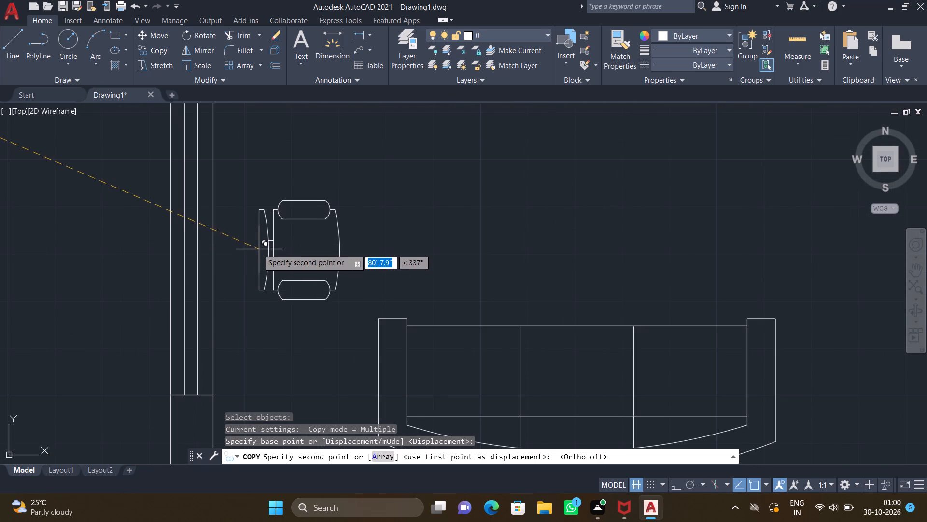
left_click(255, 242)
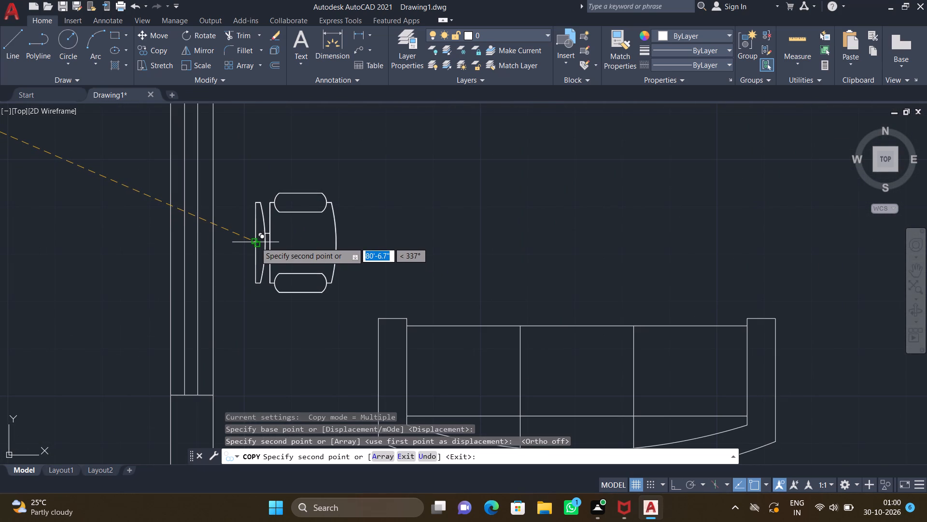
key("Return")
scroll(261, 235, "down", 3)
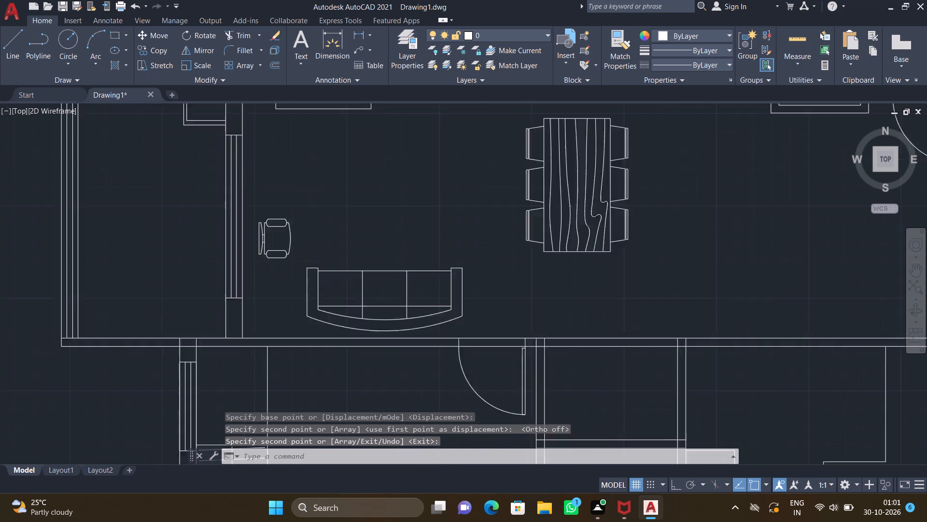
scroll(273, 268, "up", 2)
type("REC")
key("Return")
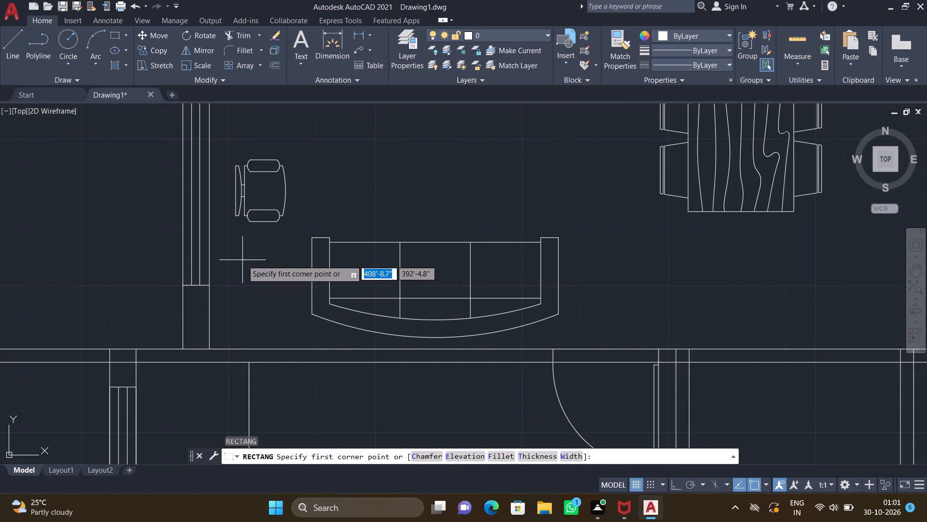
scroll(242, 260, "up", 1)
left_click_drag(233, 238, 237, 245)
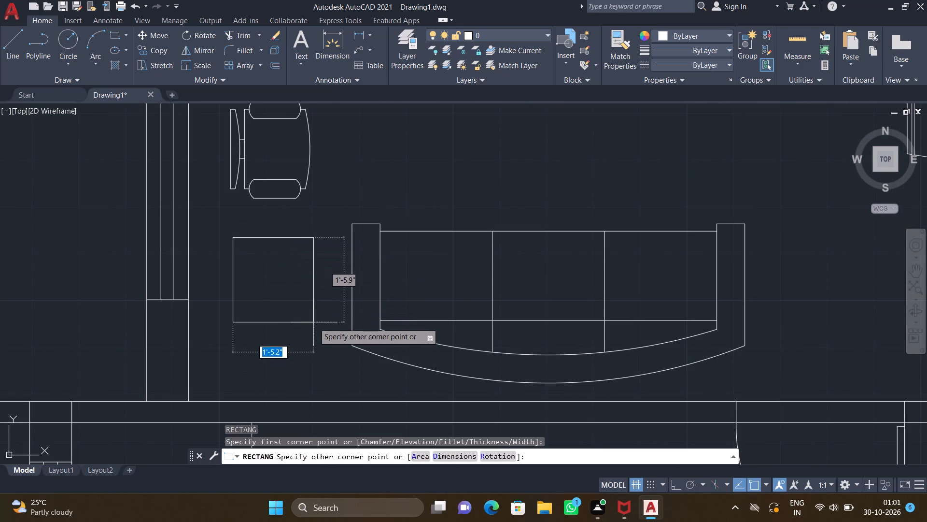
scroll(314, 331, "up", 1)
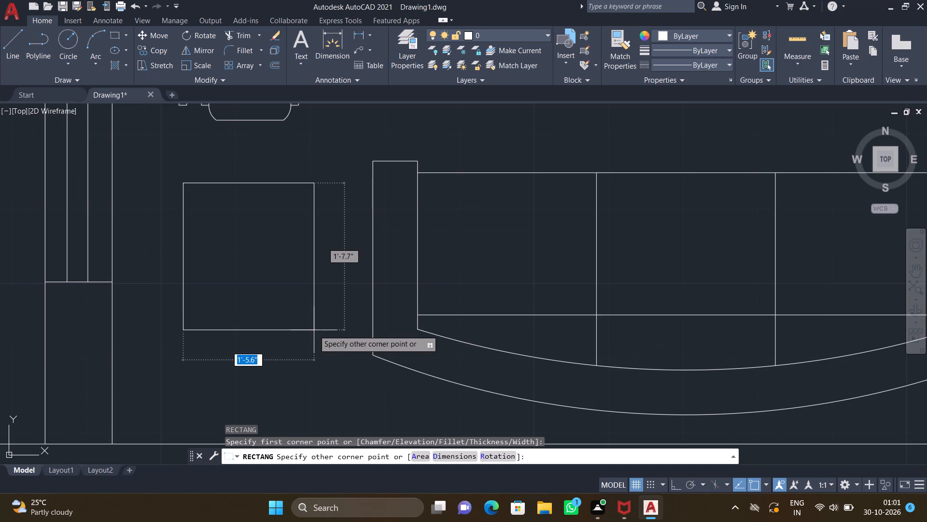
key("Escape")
Draw a rectangle about 1'-11" by 1'-11" for a lamp table between the hall's west wall and the three-seat sofa.
type("REC")
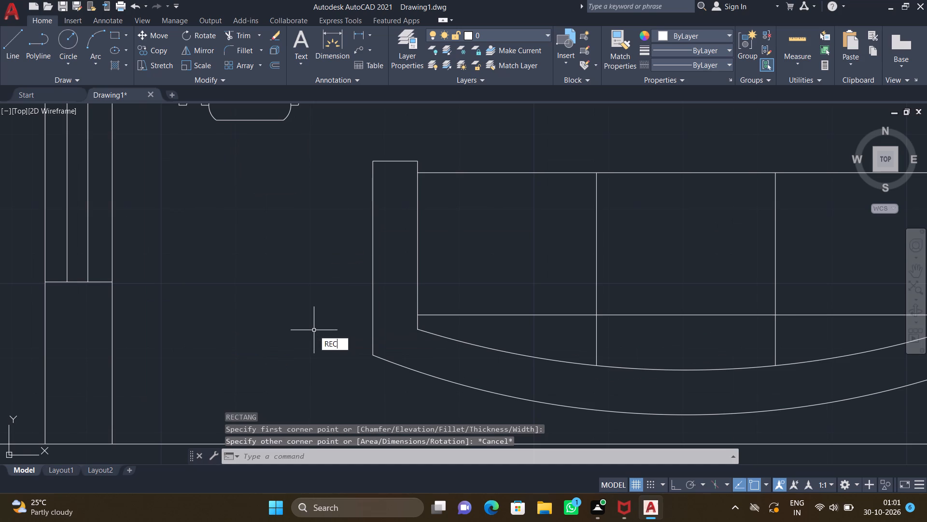
key("Return")
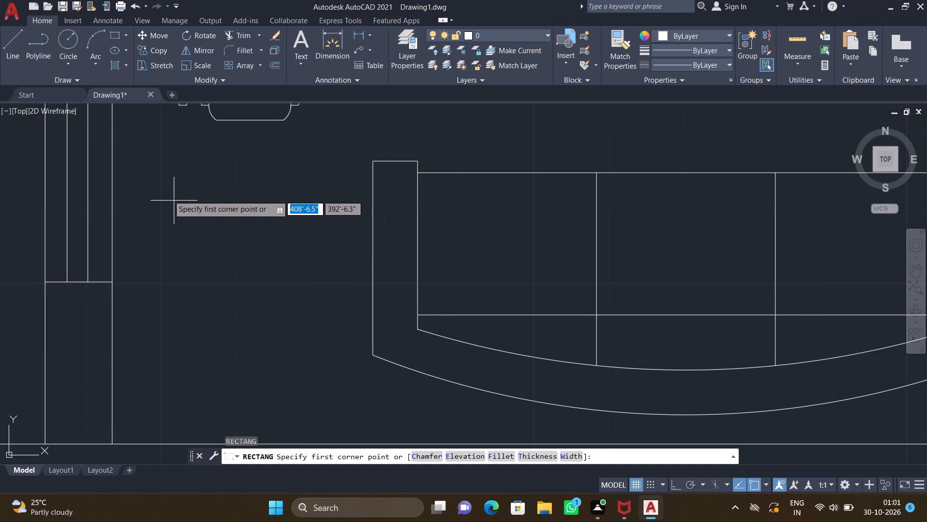
left_click_drag(155, 179, 176, 213)
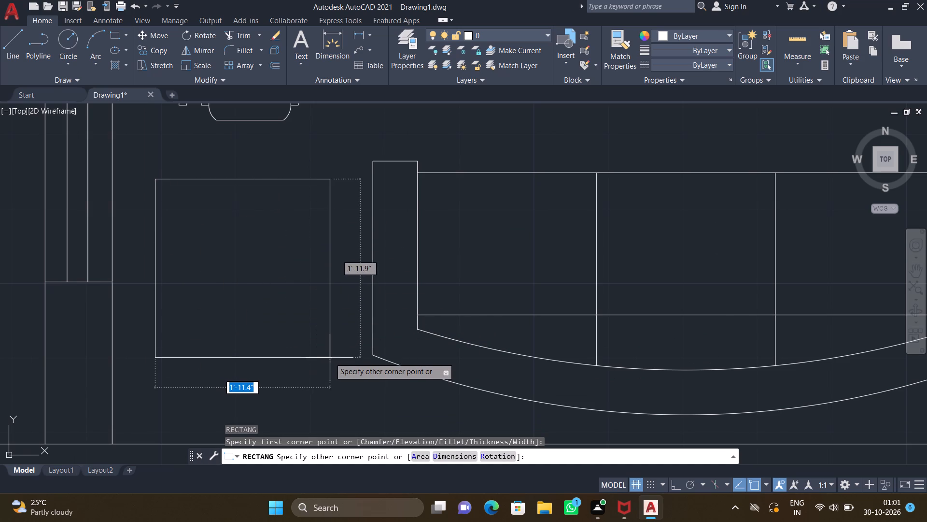
scroll(330, 358, "up", 2)
scroll(328, 352, "down", 2)
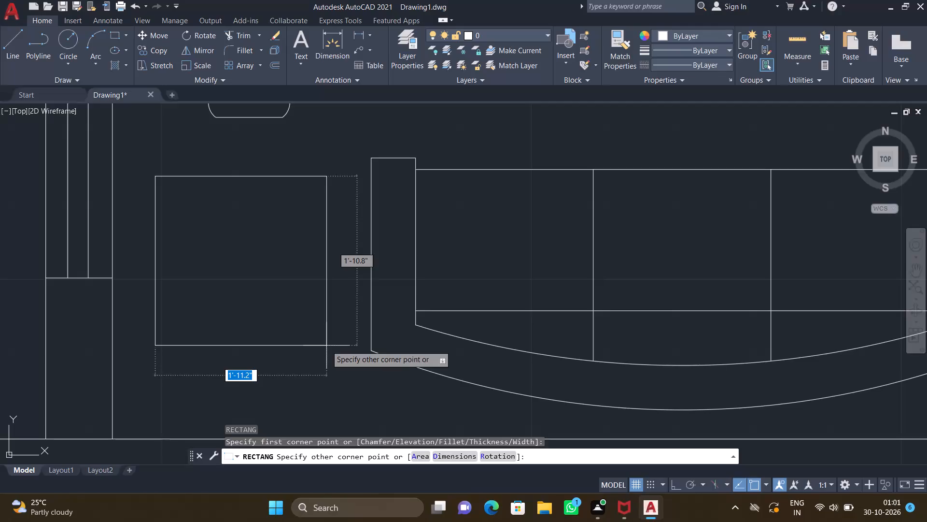
left_click(325, 345)
Draw a circle of about 6.9" radius centred in the new lamp table square.
key("c")
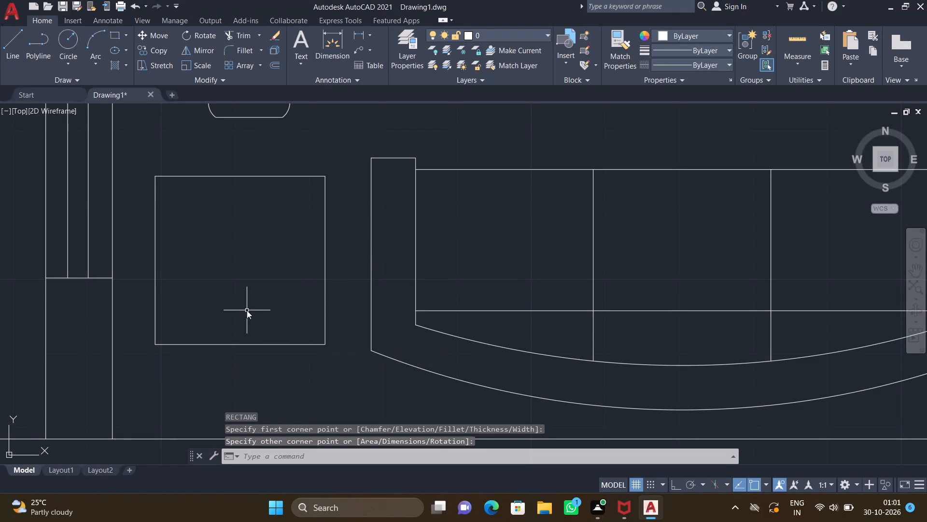
key("Return")
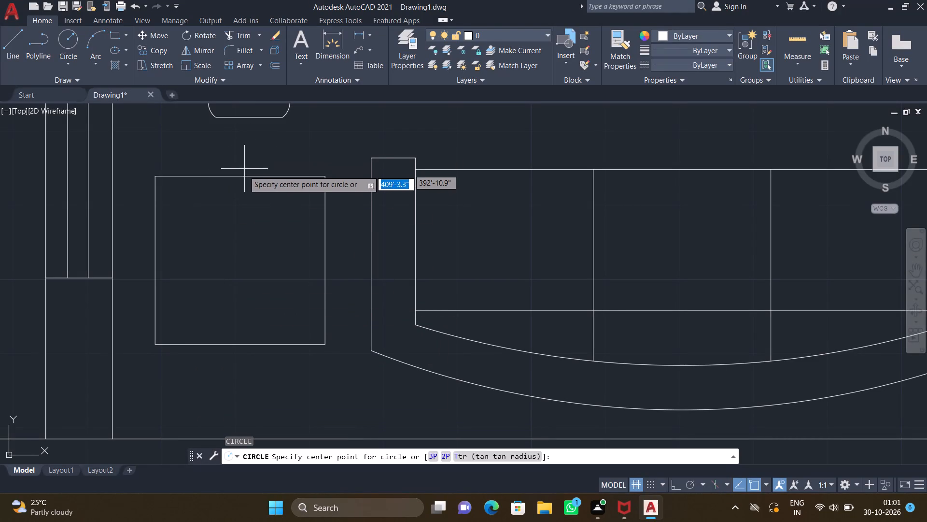
left_click(239, 262)
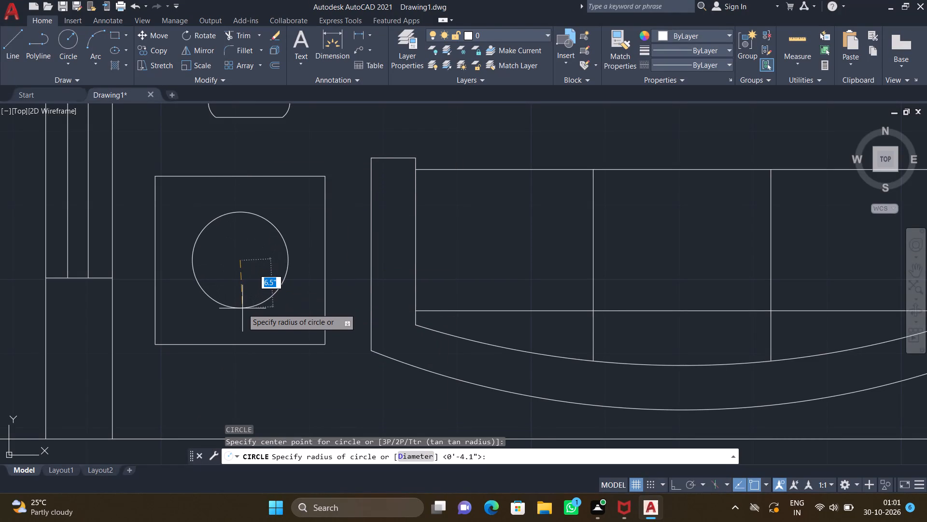
left_click(243, 311)
Draw a concentric inner circle of about 4.5" radius inside the hall lamp table's circle.
key("c")
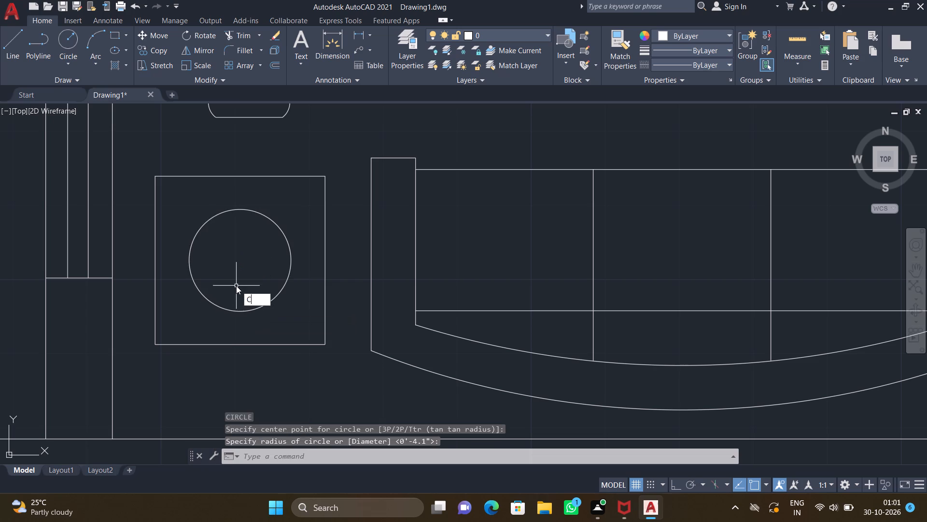
key("Return")
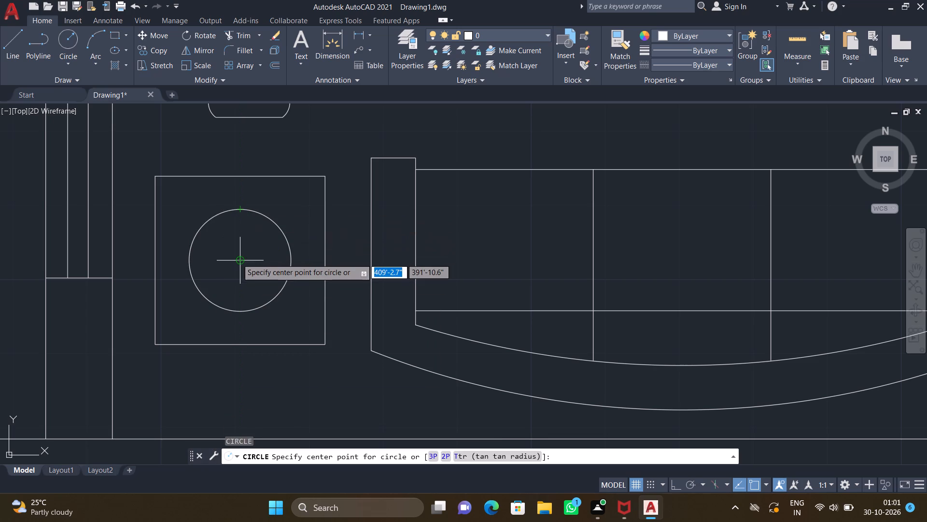
left_click_drag(237, 259, 239, 269)
scroll(244, 288, "up", 1)
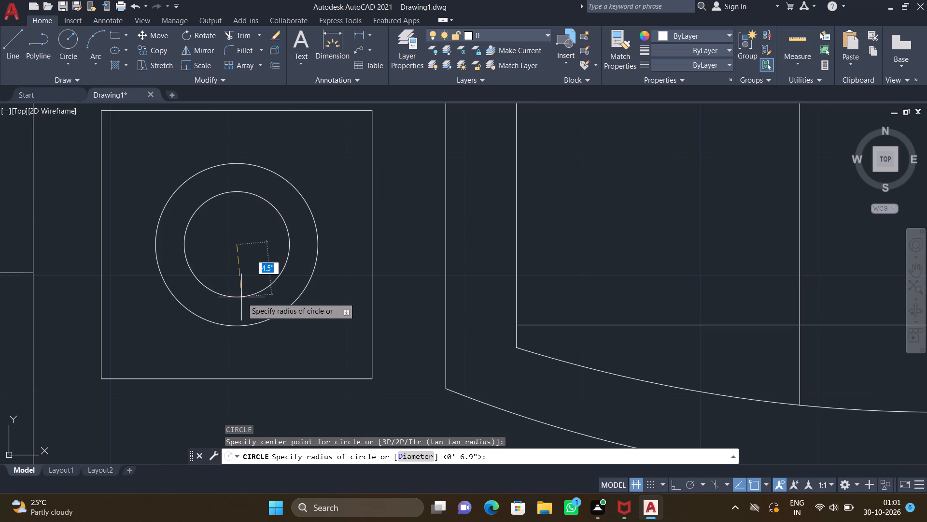
left_click(241, 297)
Turn ortho on and draw a vertical and a horizontal line across the lamp's outer circle, each from quadrant to quadrant.
key("l")
key("Return")
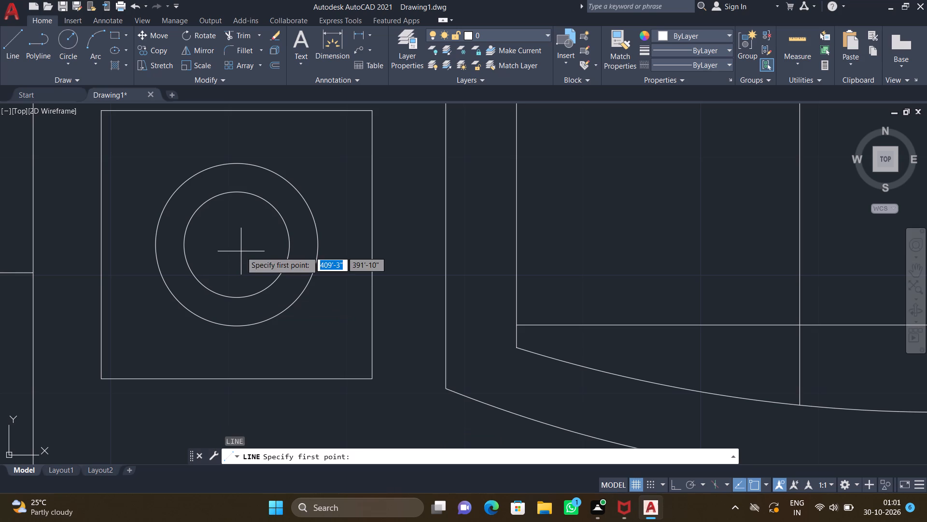
left_click(239, 164)
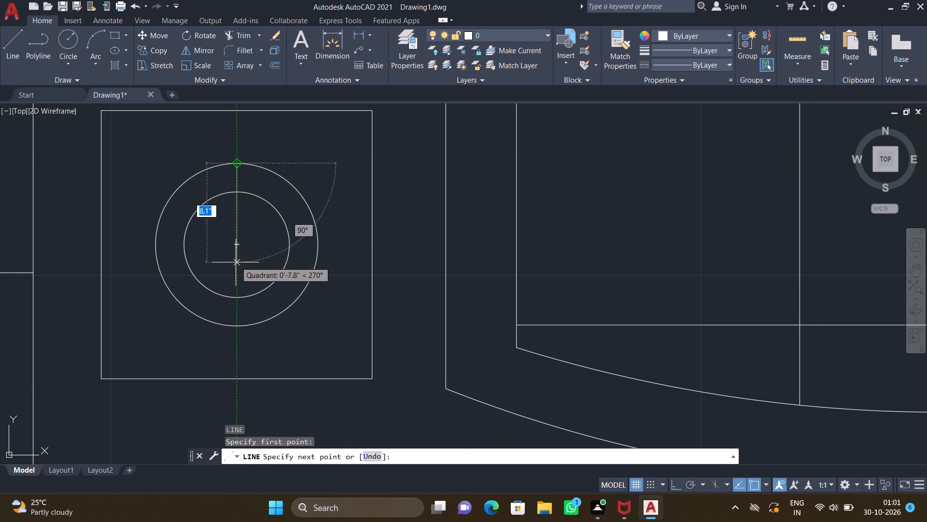
key("F8")
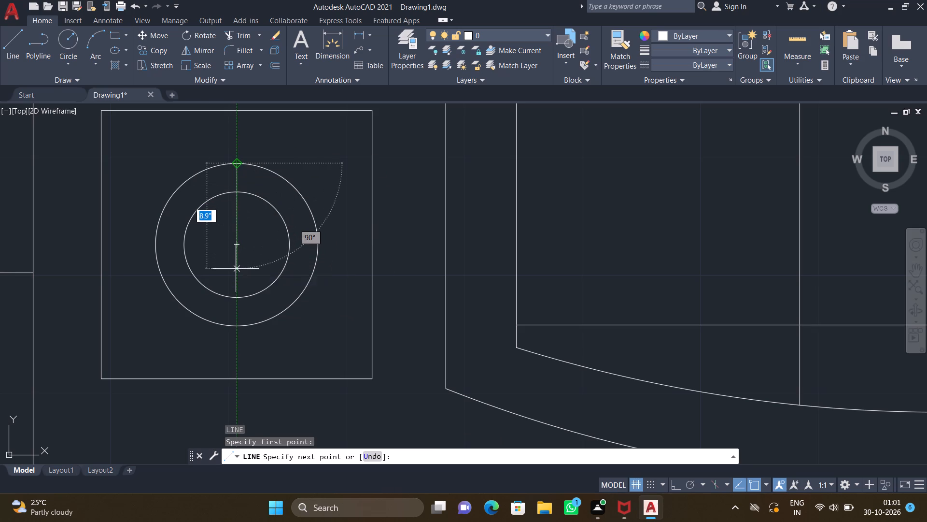
left_click(236, 327)
key("Return")
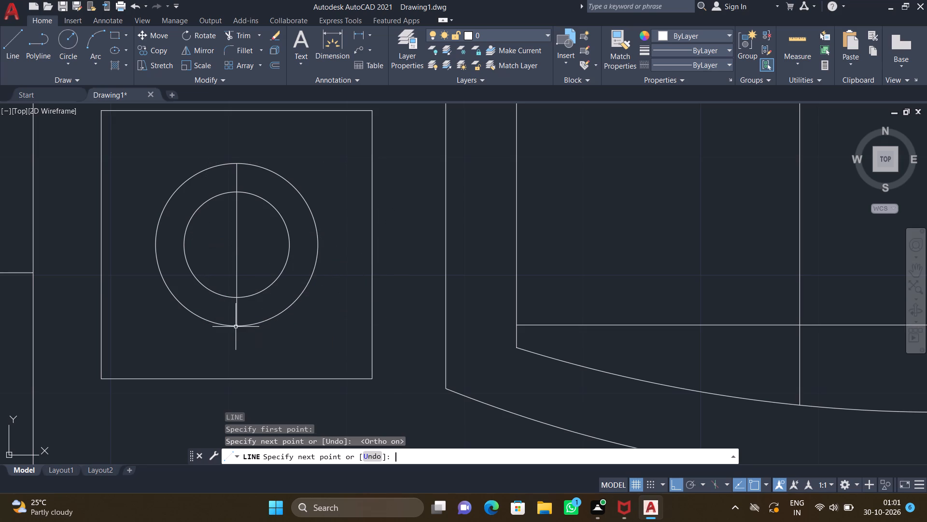
key("l")
key("Return")
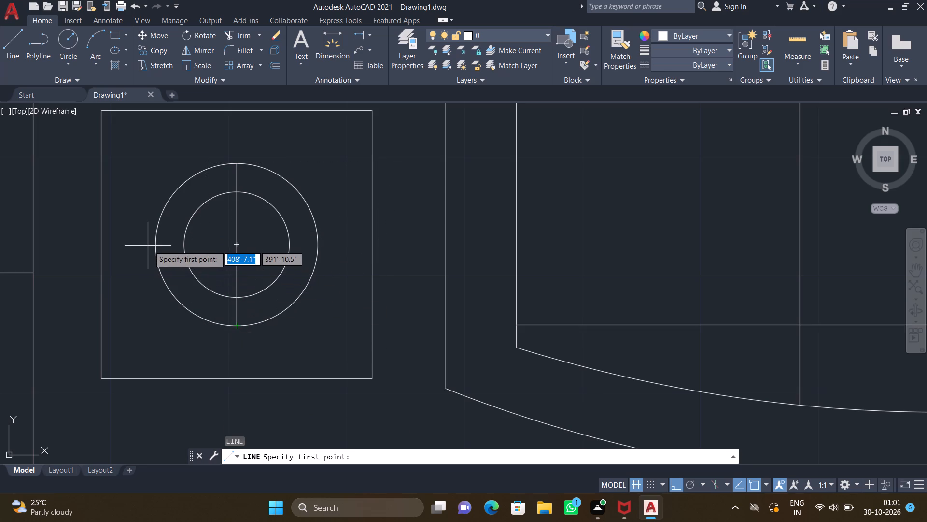
left_click_drag(155, 243, 168, 249)
scroll(309, 252, "up", 1)
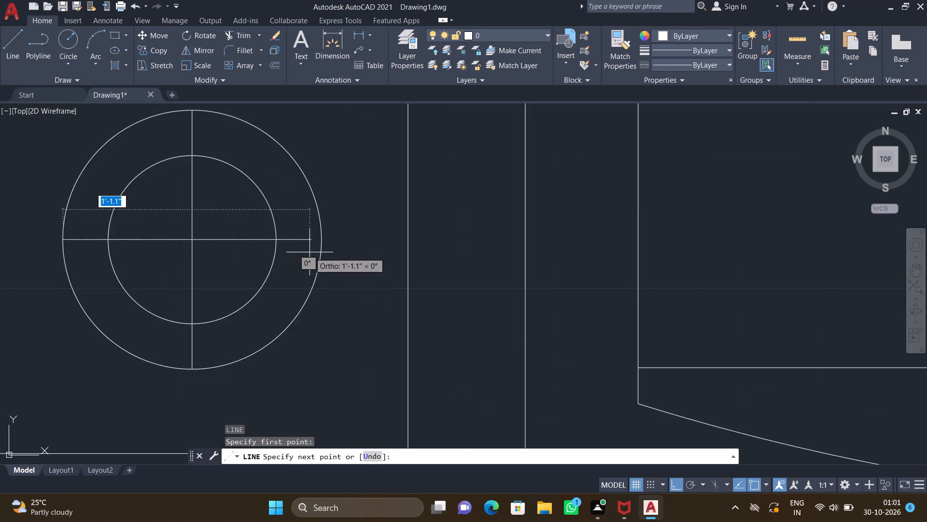
scroll(309, 252, "up", 1)
left_click(329, 228)
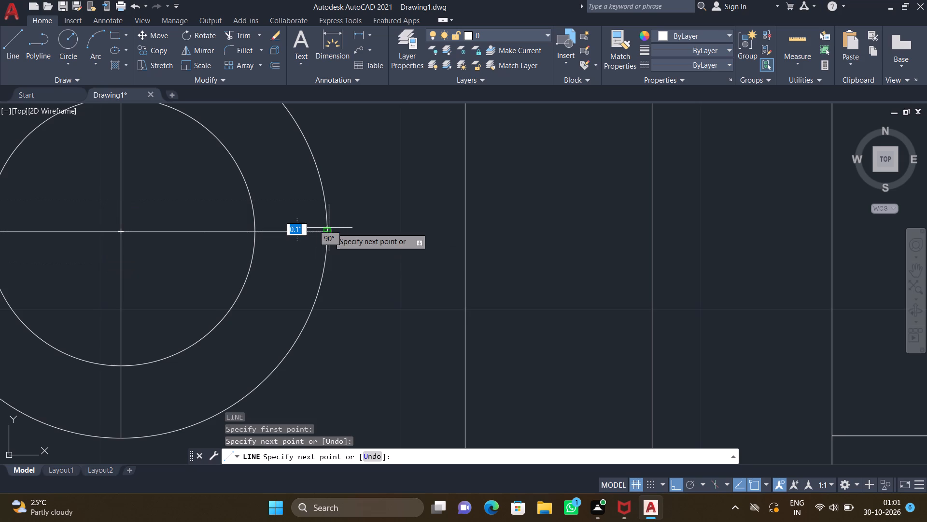
key("Return")
Trim the crossing lines inside the lamp's inner circle, leaving only the four short ticks between the circles.
scroll(308, 228, "down", 3)
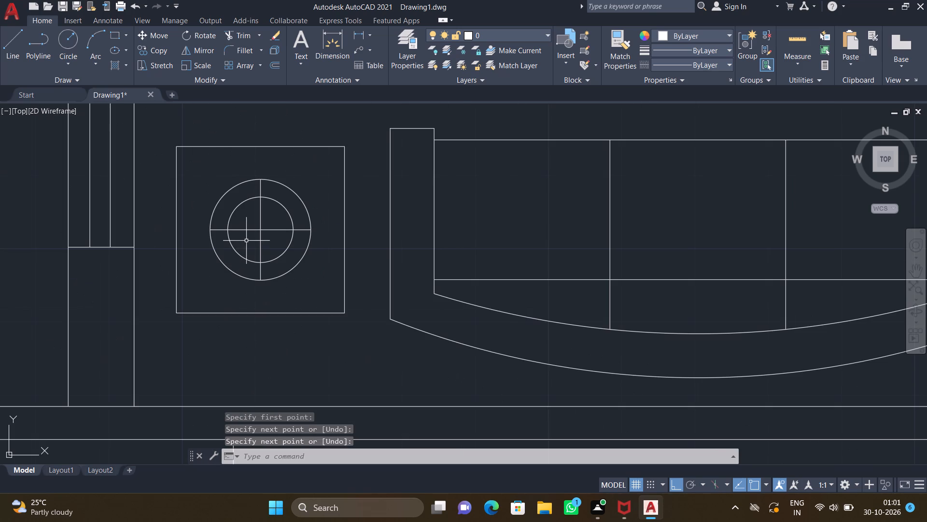
type("TR")
key("Return")
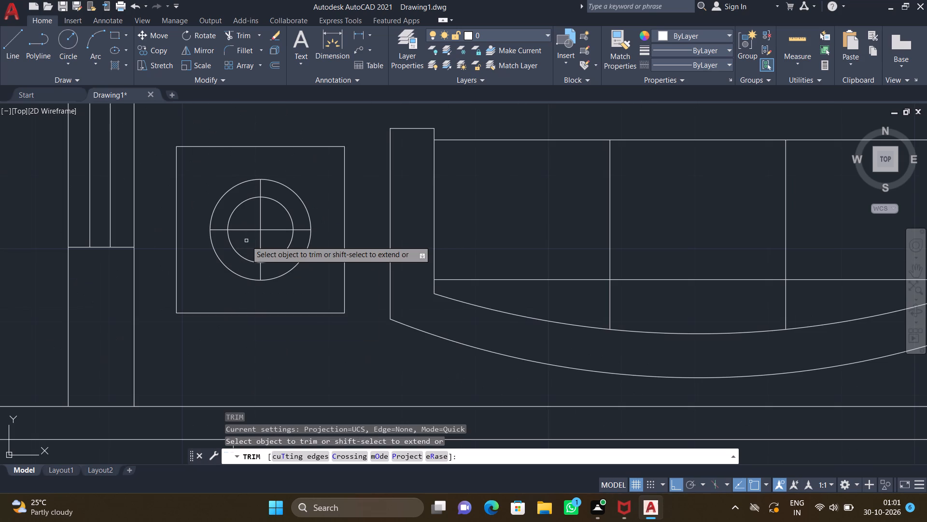
scroll(245, 230, "up", 2)
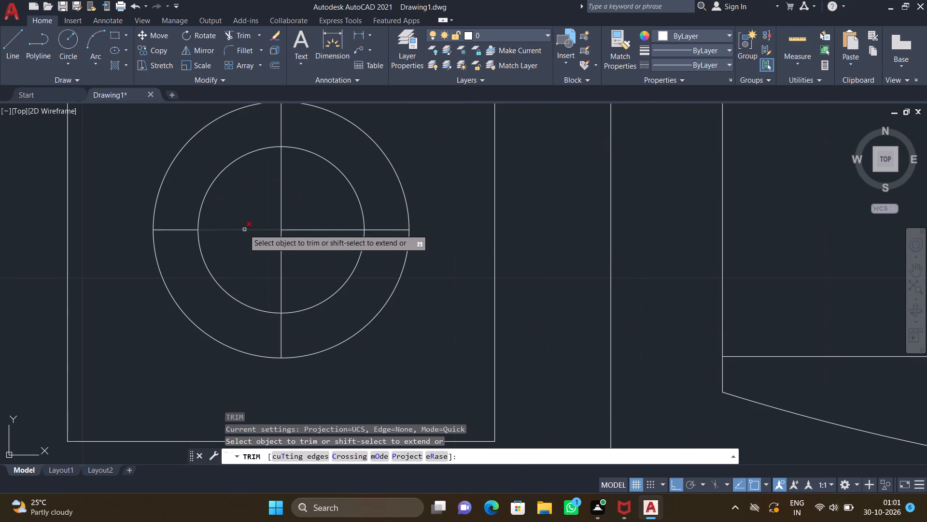
left_click_drag(241, 220, 253, 243)
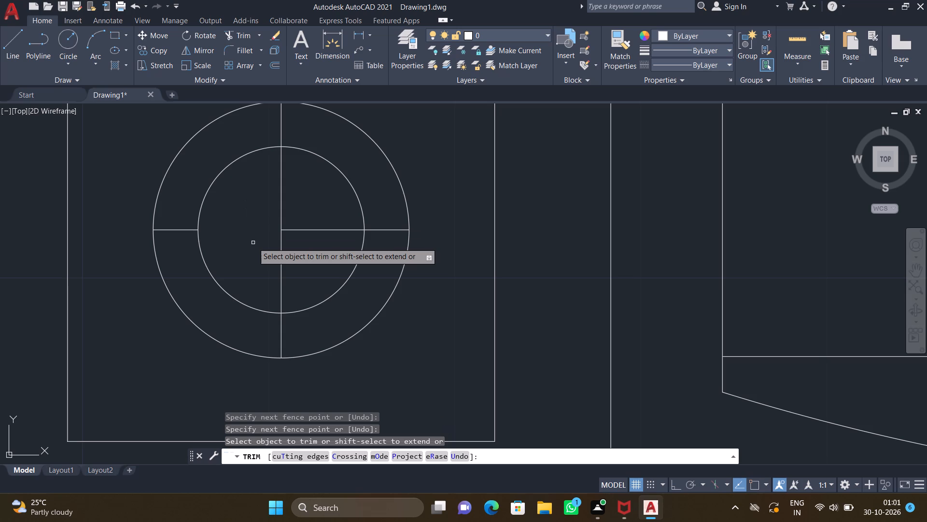
left_click_drag(306, 225, 308, 227)
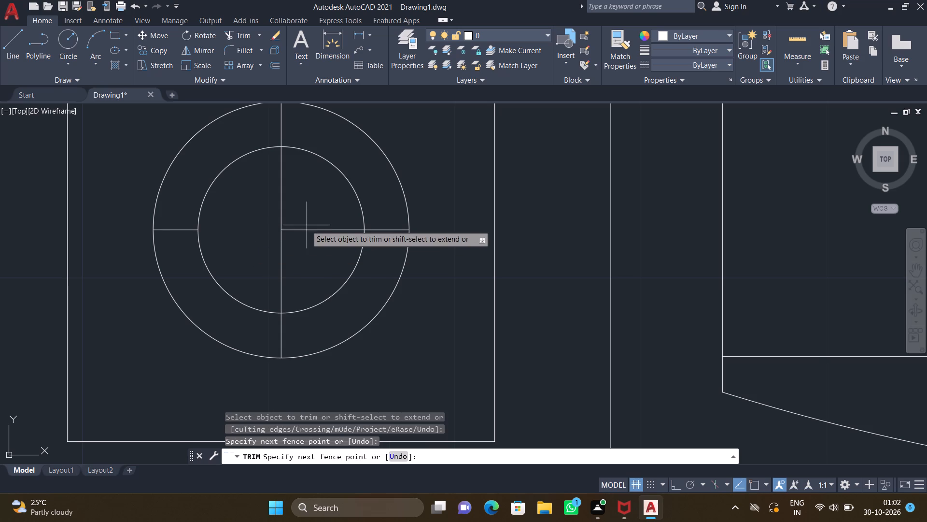
left_click_drag(308, 227, 310, 241)
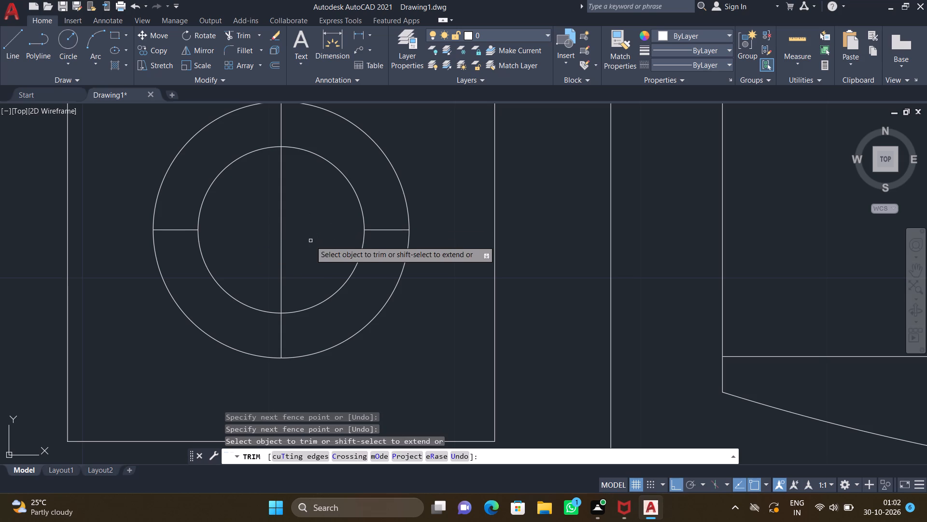
left_click(280, 221)
key("Return")
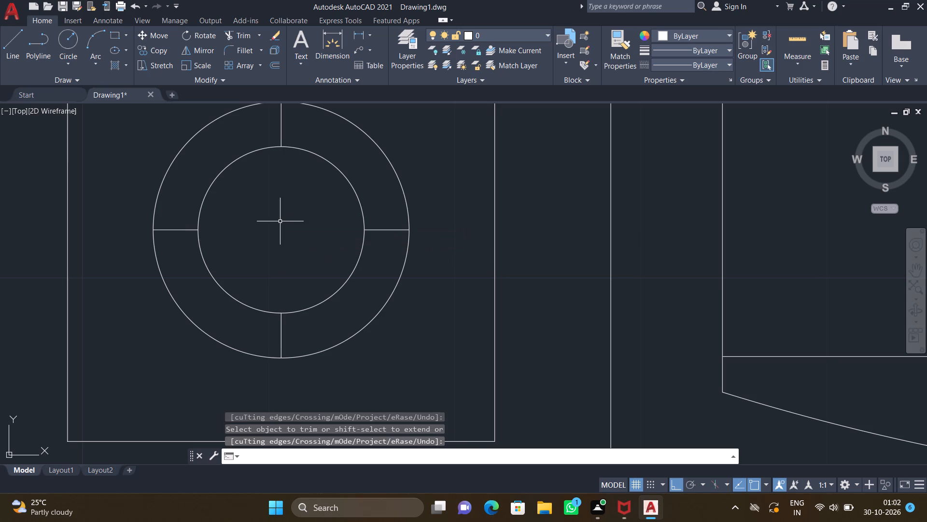
Draw a rectangle about 2'-5" by 2'-0" for a centre table just north of the hall's three-seat sofa, east of the armchair.
scroll(280, 221, "down", 4)
middle_click_drag(337, 273, 289, 290)
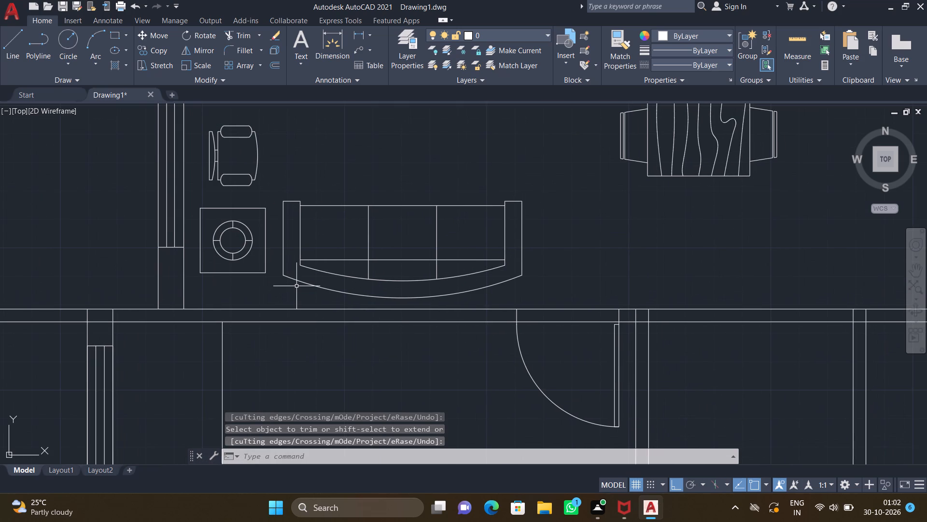
middle_click_drag(373, 179, 275, 283)
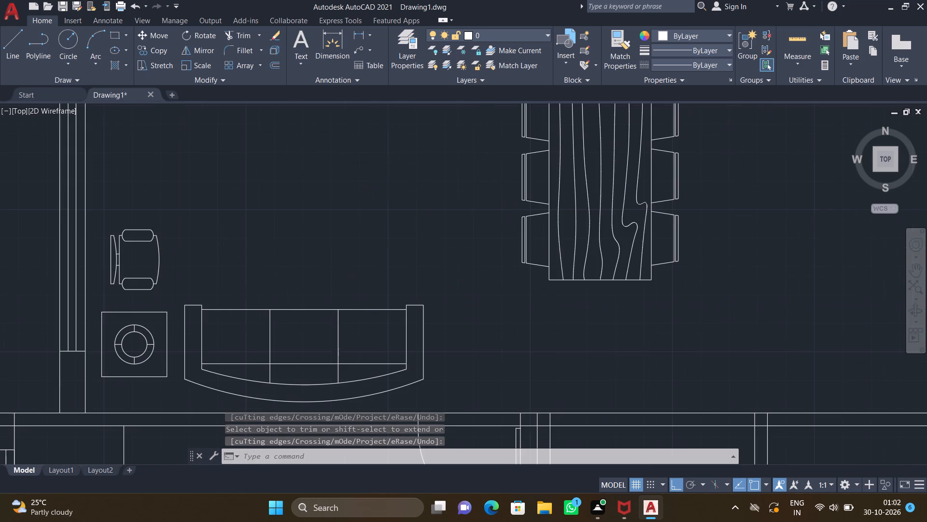
middle_click_drag(275, 283, 275, 283)
type("REC")
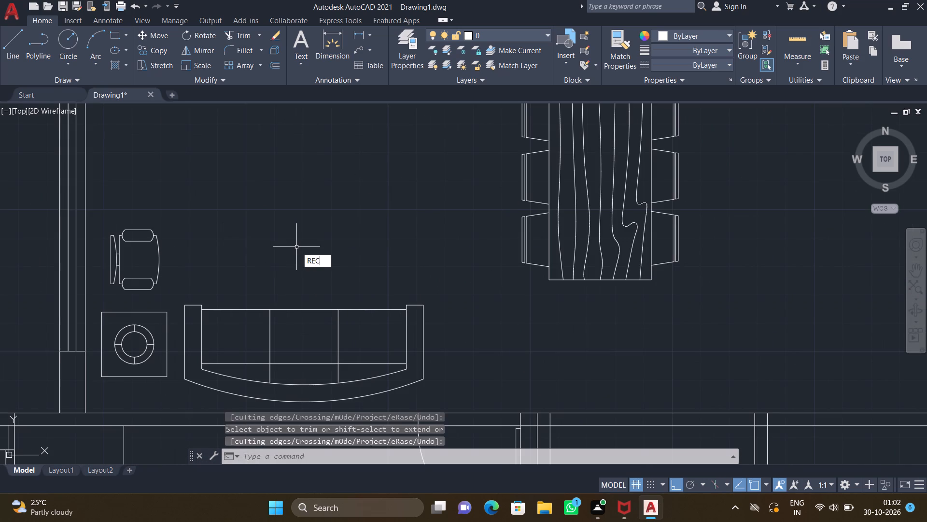
key("Return")
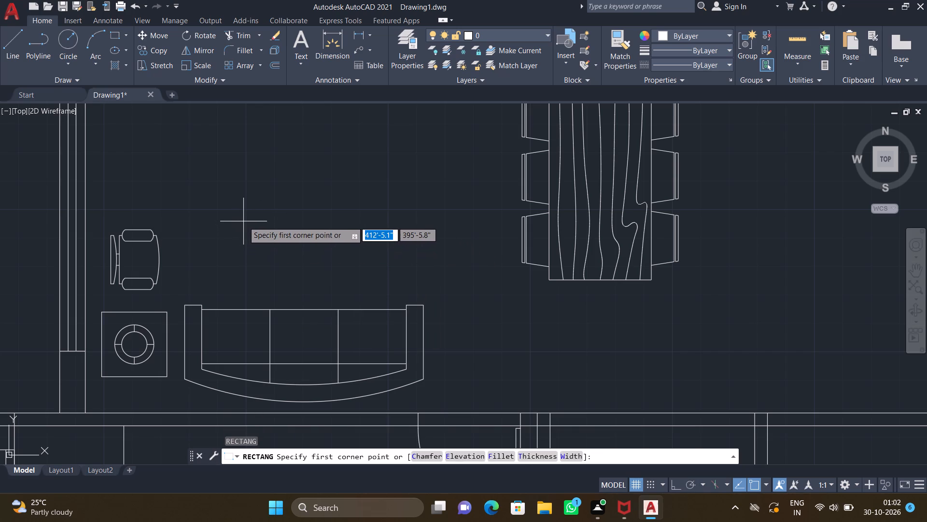
left_click_drag(243, 221, 248, 227)
scroll(328, 275, "up", 1)
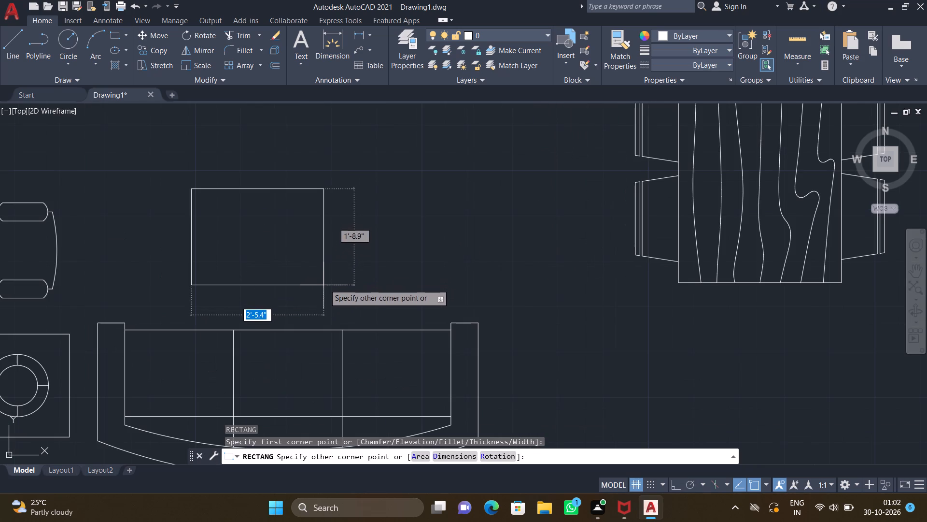
left_click(321, 299)
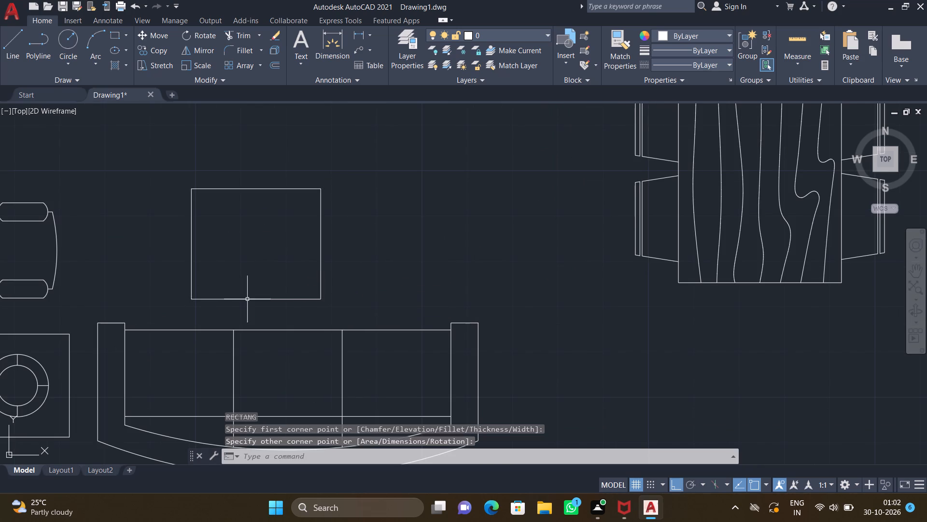
Copy the hall's three-seat sofa about 19'-10" due east along the south wall, toward the hall's southeast corner.
scroll(249, 270, "down", 2)
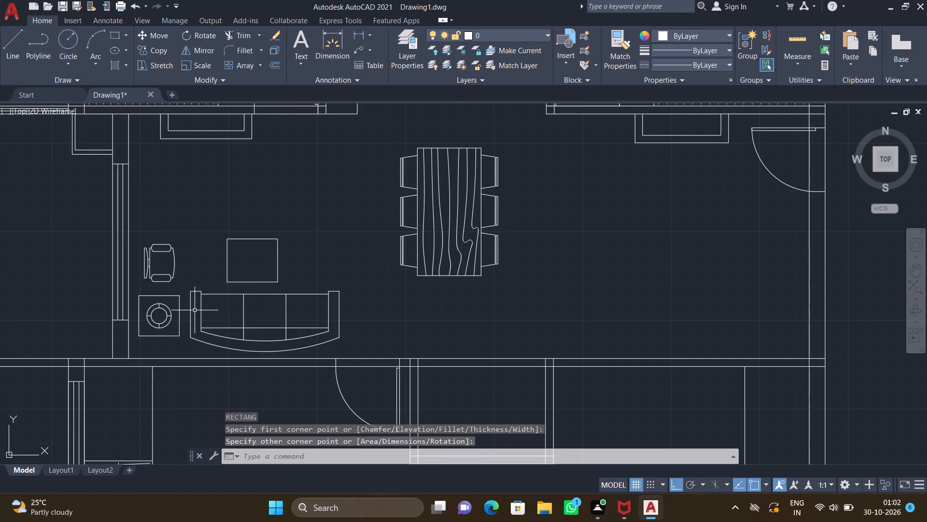
middle_click_drag(218, 304, 228, 289)
scroll(228, 289, "down", 2)
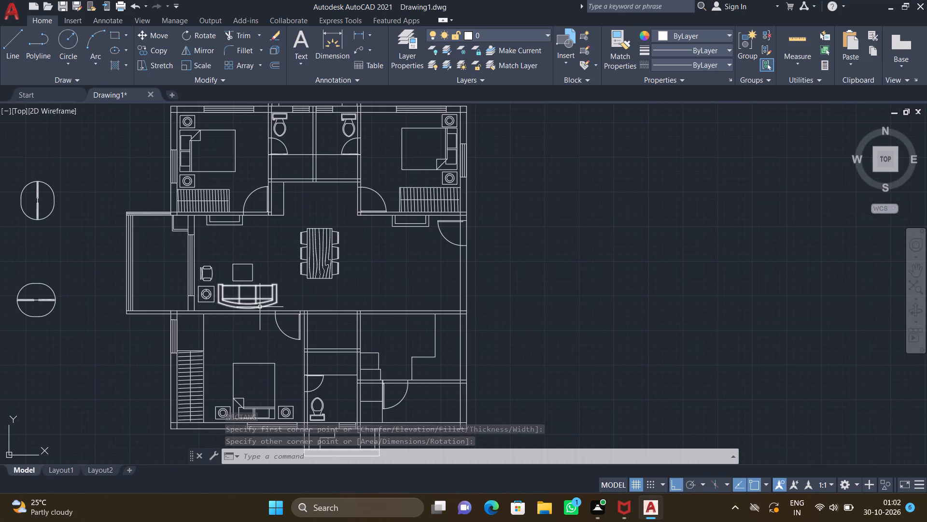
scroll(255, 311, "down", 2)
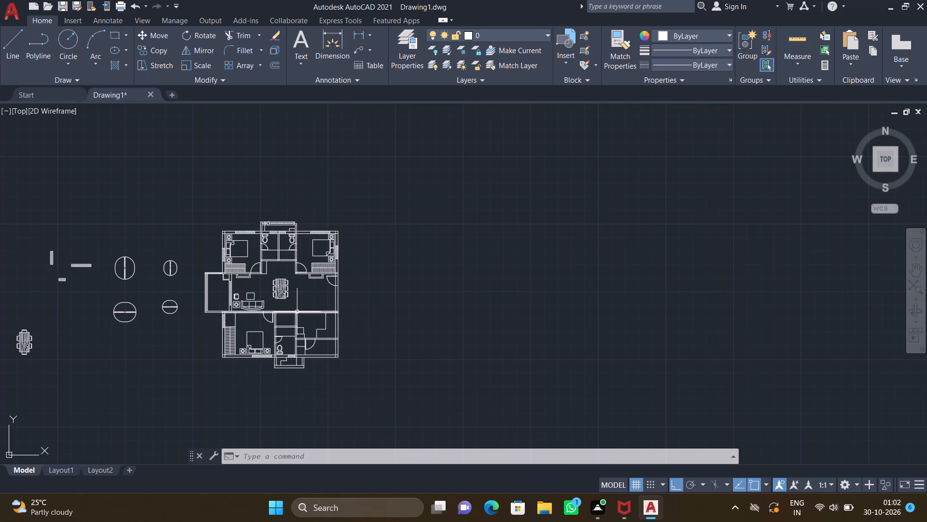
scroll(263, 307, "up", 3)
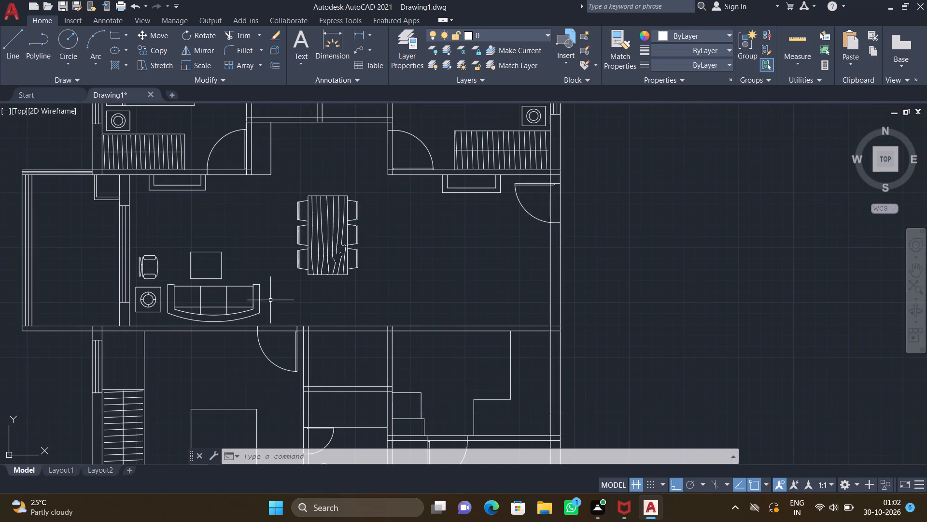
type("CO")
key("Return")
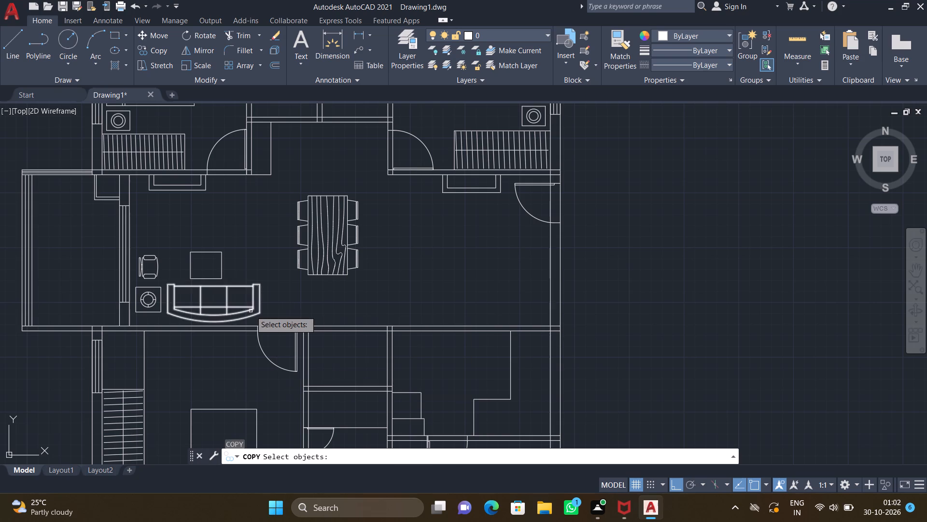
left_click(250, 311)
key("Return")
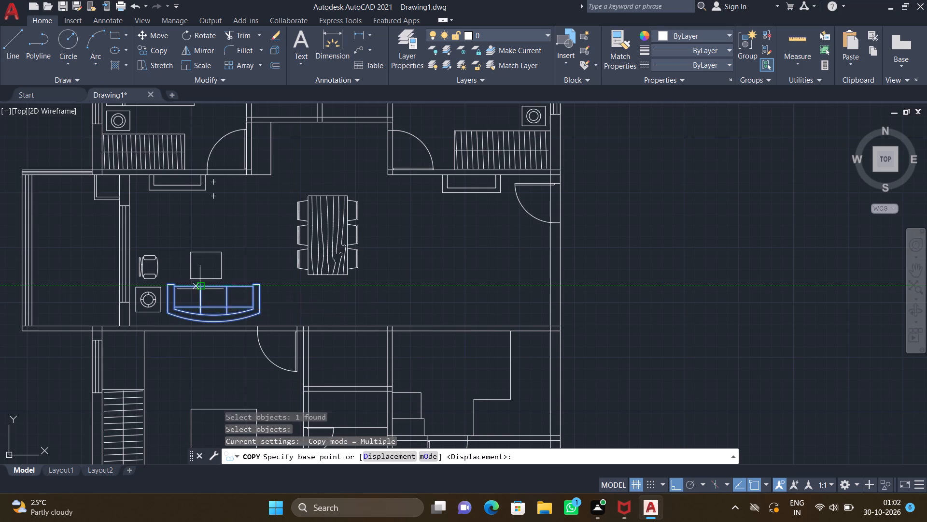
left_click_drag(211, 285, 222, 288)
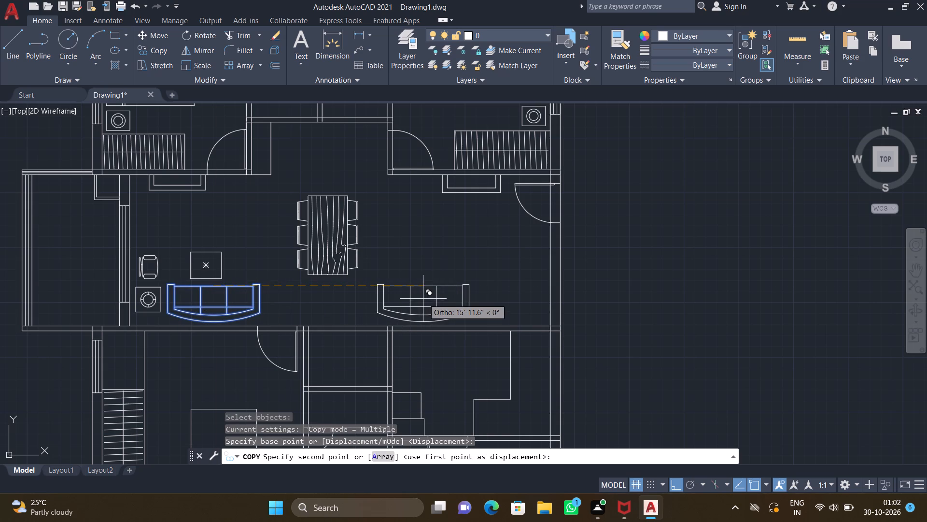
scroll(454, 293, "up", 2)
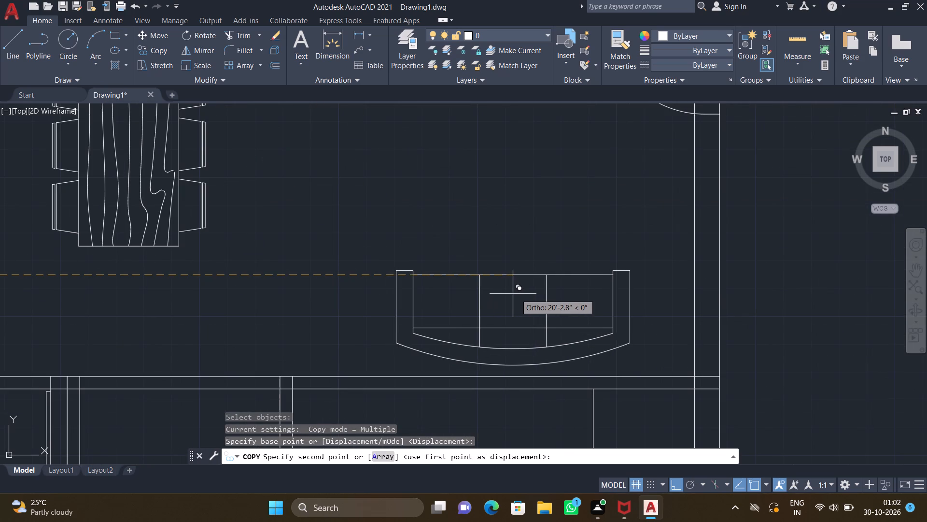
left_click(501, 297)
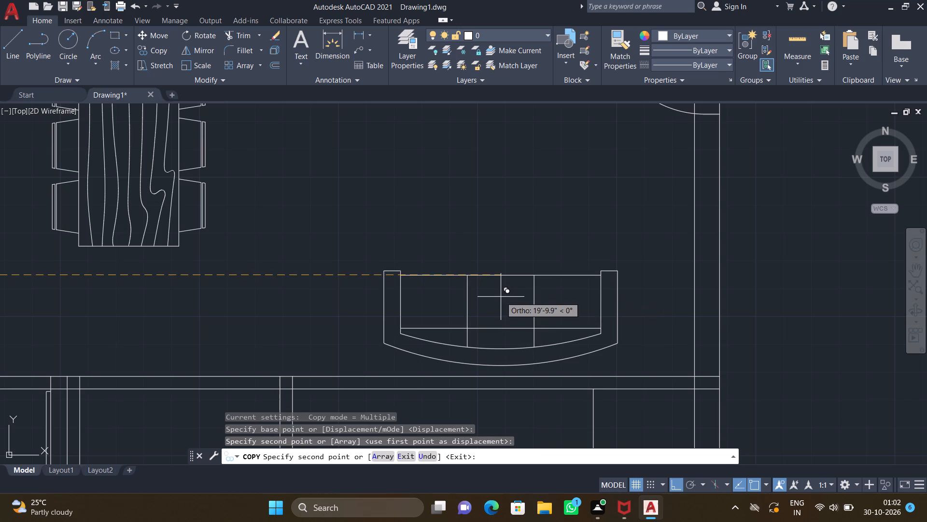
key("Return")
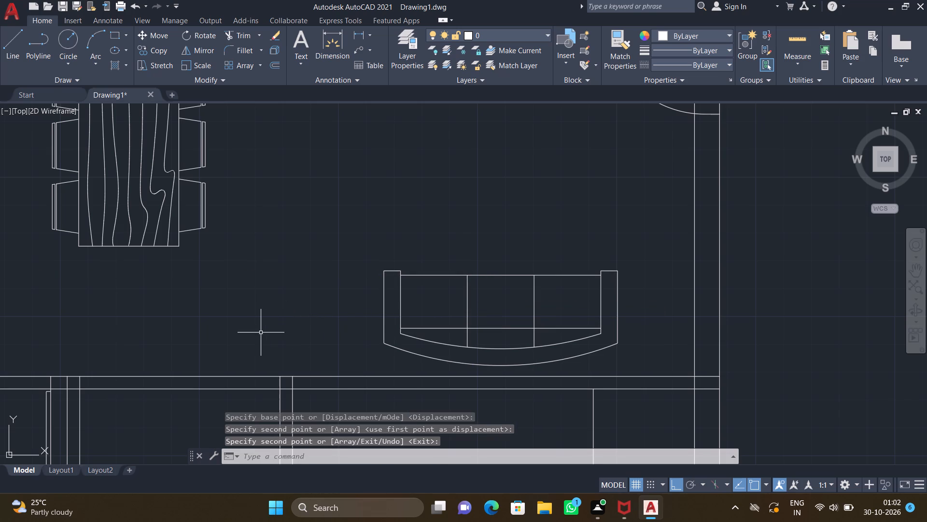
Rotate the spare two-seat sofa among the furniture blocks west of the plan 90° counterclockwise, so its curved back faces west.
scroll(260, 333, "down", 3)
middle_click_drag(216, 319, 329, 291)
scroll(296, 298, "down", 3)
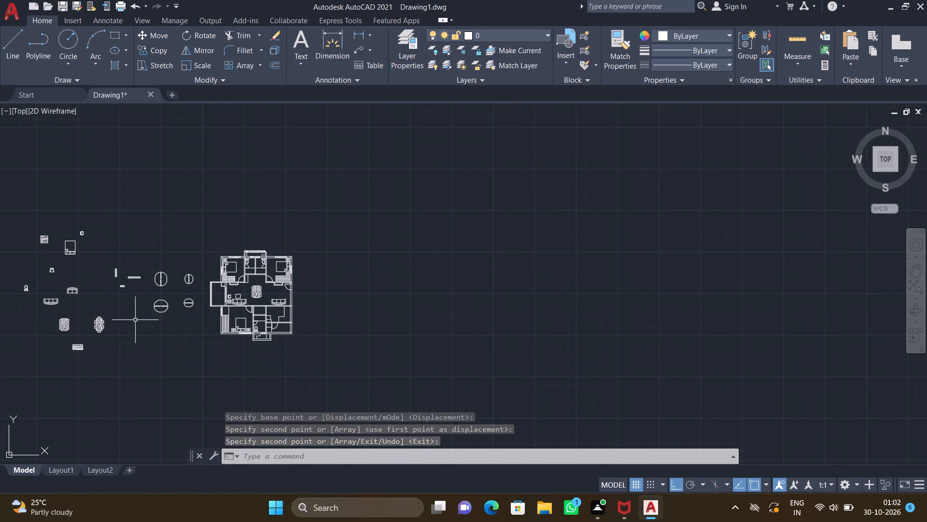
middle_click_drag(145, 317, 362, 319)
scroll(301, 300, "up", 3)
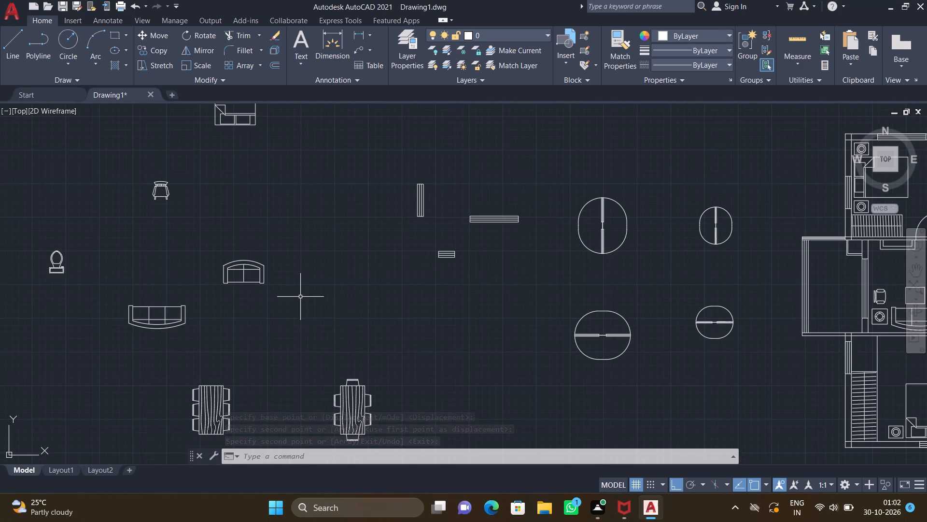
type("RO")
key("Return")
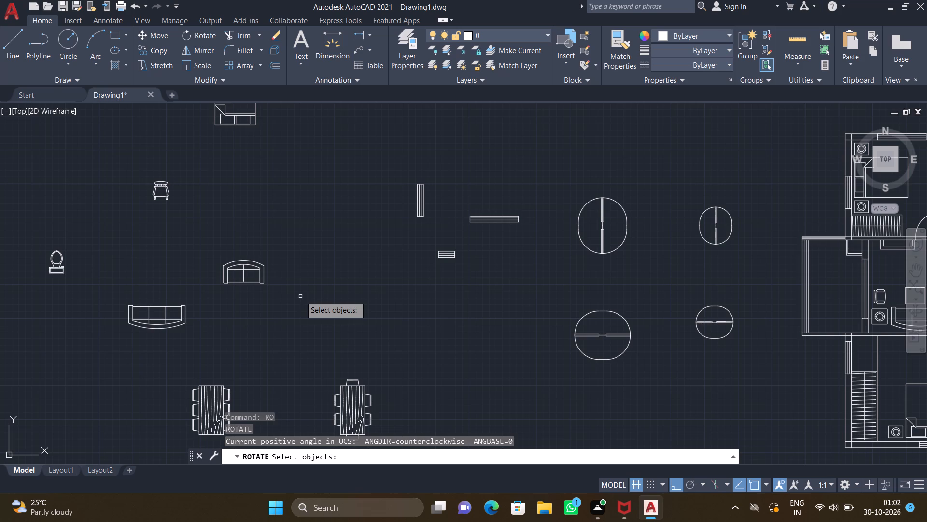
left_click(253, 265)
key("Return")
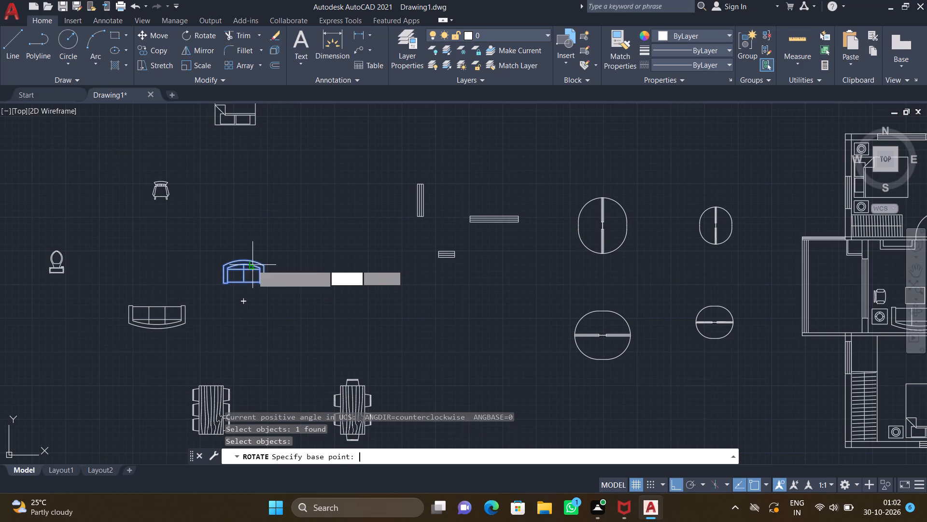
left_click(247, 261)
left_click(236, 233)
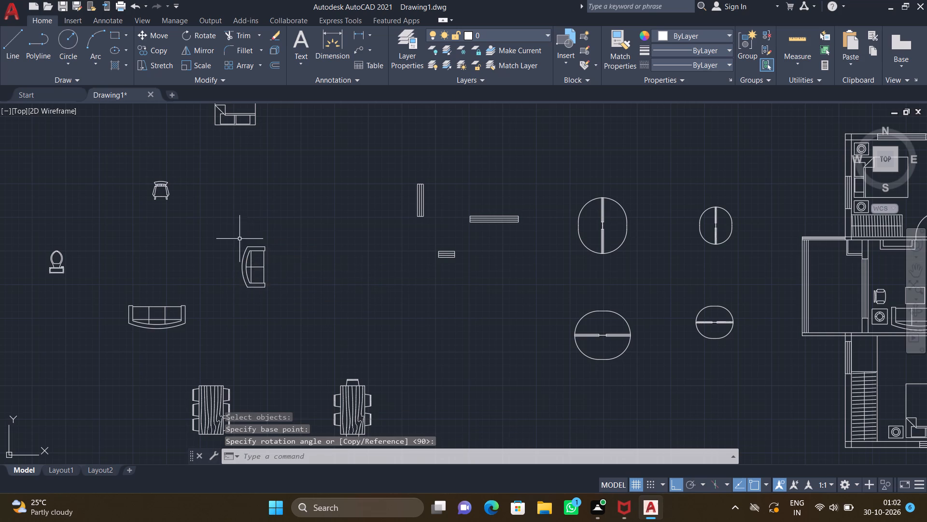
With ortho off, copy the rotated two-seat sofa into the hall, between the dining table and the southeast three-seat sofa, facing east.
type("CO")
key("Return")
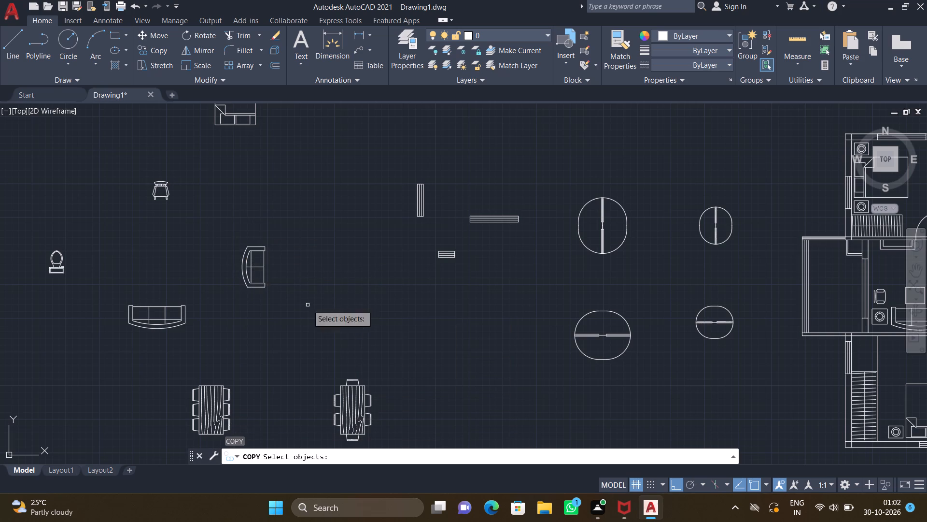
left_click(252, 279)
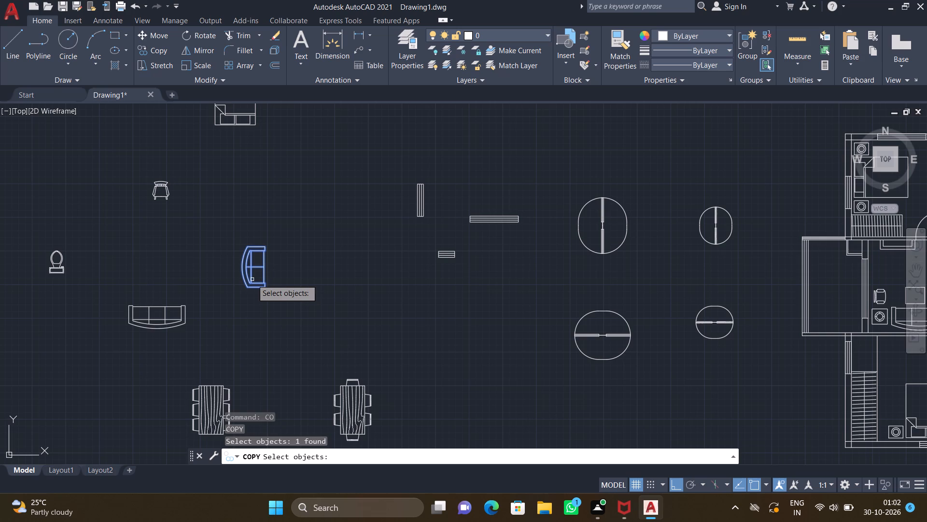
key("Return")
scroll(260, 275, "up", 2)
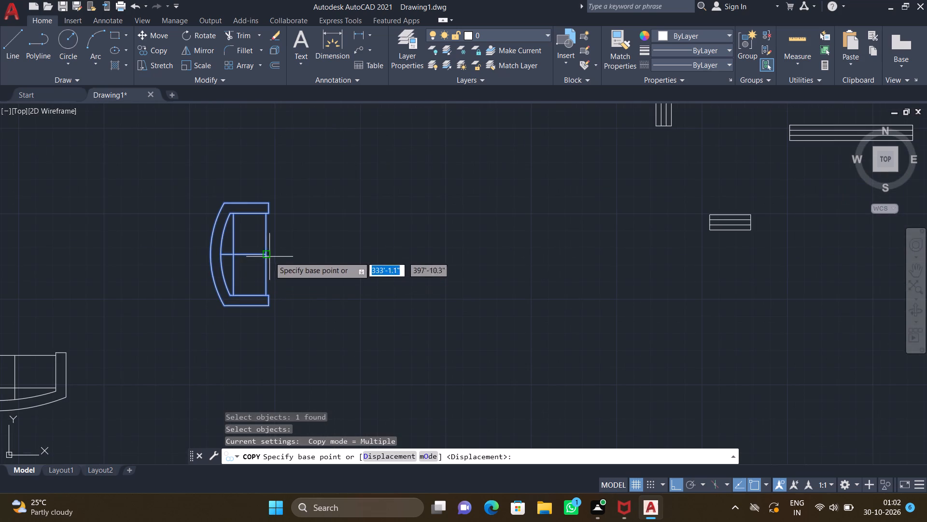
left_click_drag(265, 255, 271, 256)
scroll(432, 304, "down", 3)
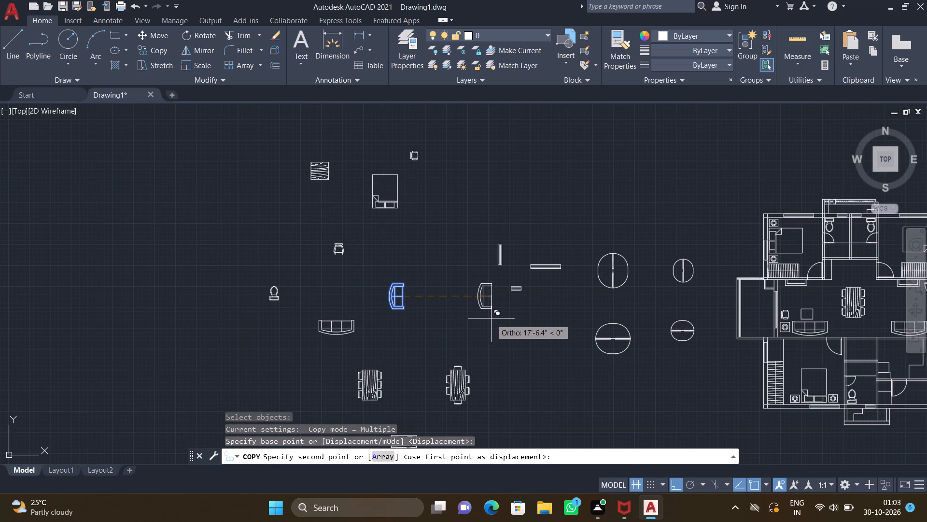
key("F8")
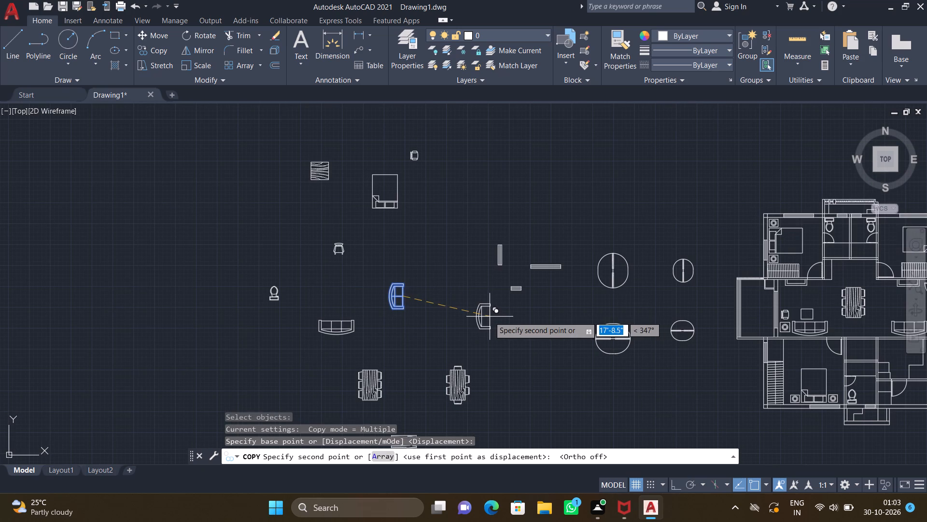
scroll(489, 304, "down", 3)
middle_click_drag(519, 366, 356, 322)
scroll(470, 299, "up", 3)
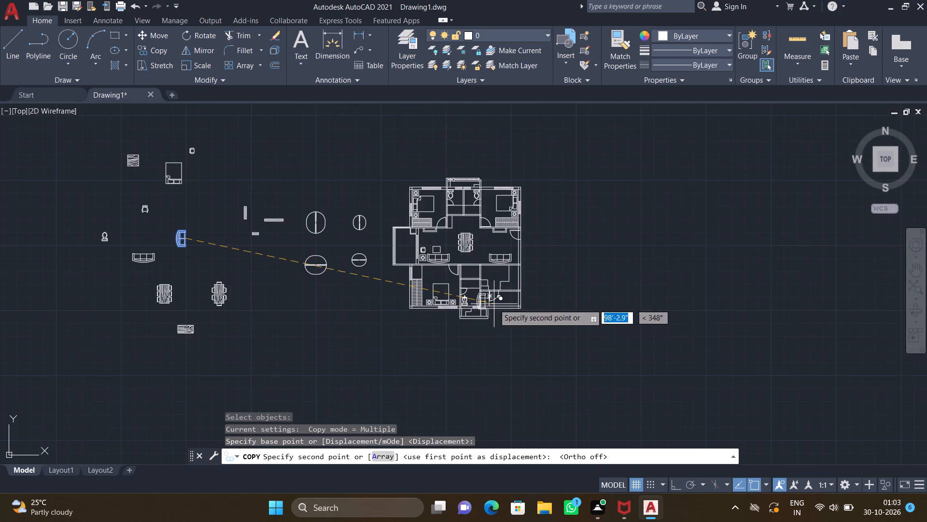
middle_click_drag(481, 303, 354, 331)
scroll(356, 281, "up", 3)
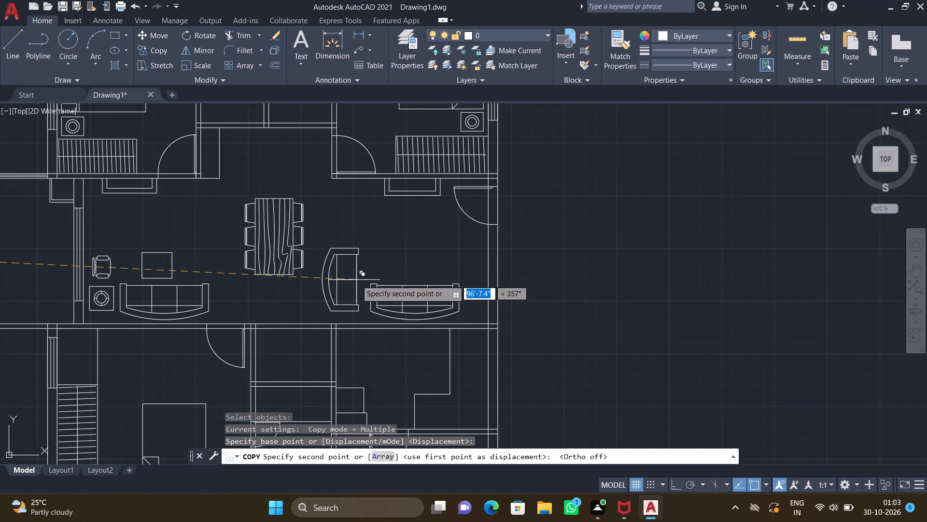
scroll(362, 254, "up", 2)
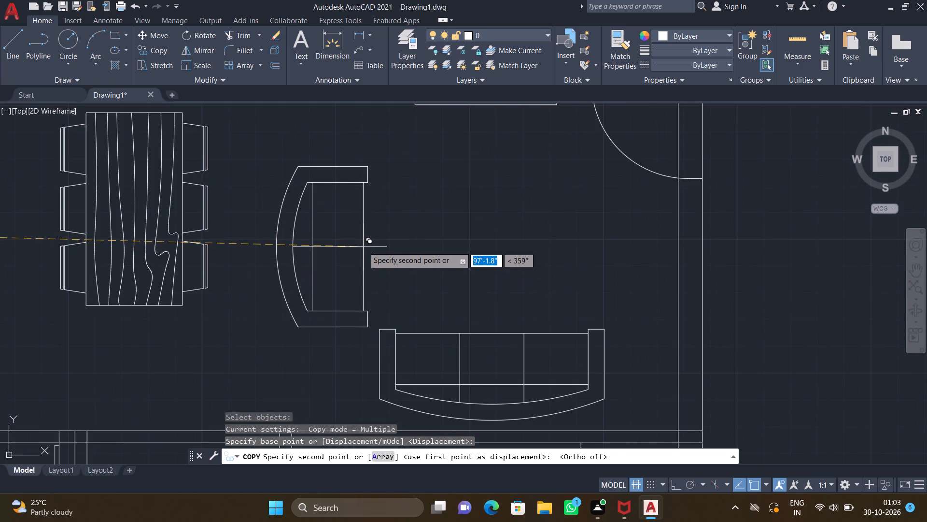
left_click(363, 240)
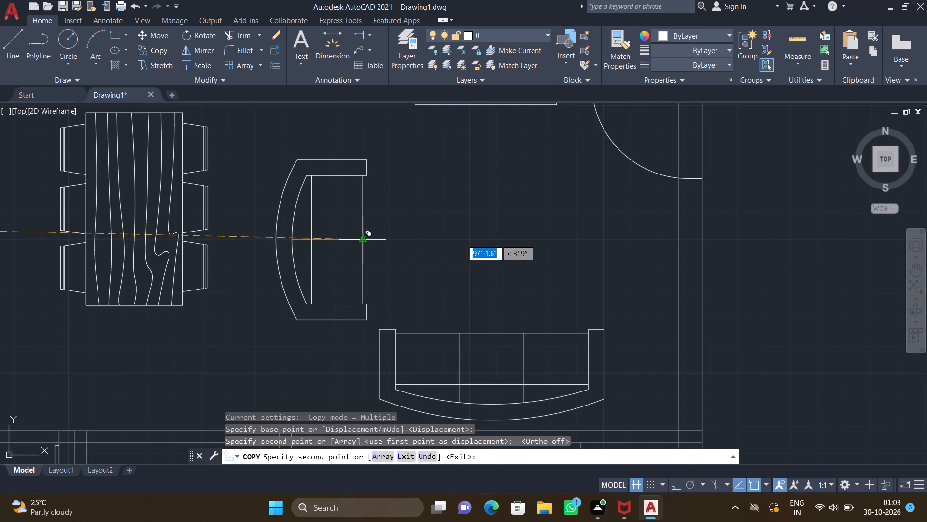
key("Return")
With ortho on, rotate the spare two-seat sofa west of the plan 180°, so its curved back faces east.
scroll(318, 292, "down", 5)
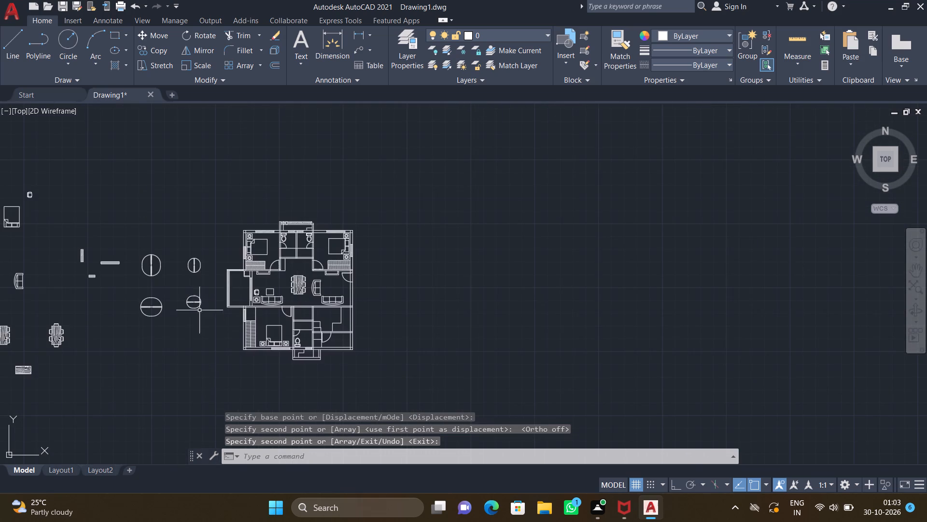
middle_click_drag(210, 312, 417, 344)
scroll(418, 343, "down", 3)
scroll(327, 333, "up", 5)
middle_click_drag(260, 335, 491, 347)
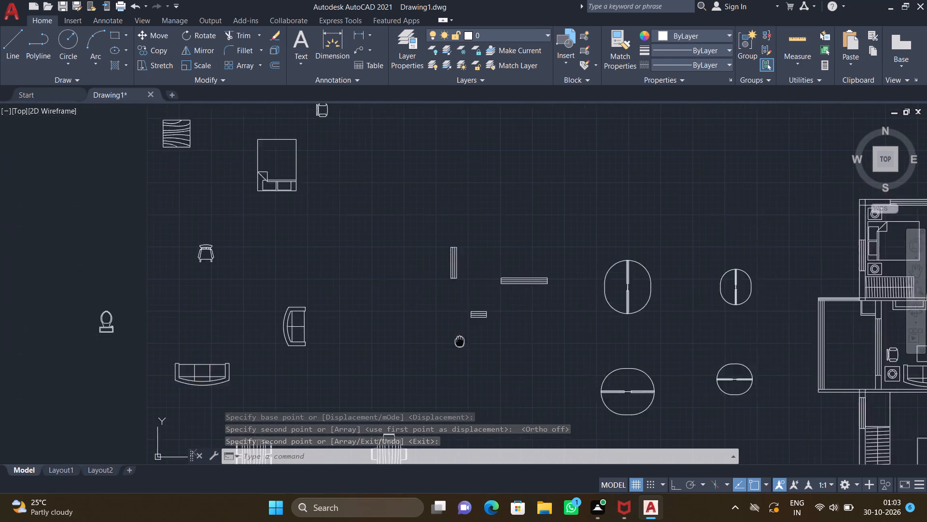
middle_click_drag(491, 347, 511, 352)
key("r")
key("o")
key("Return")
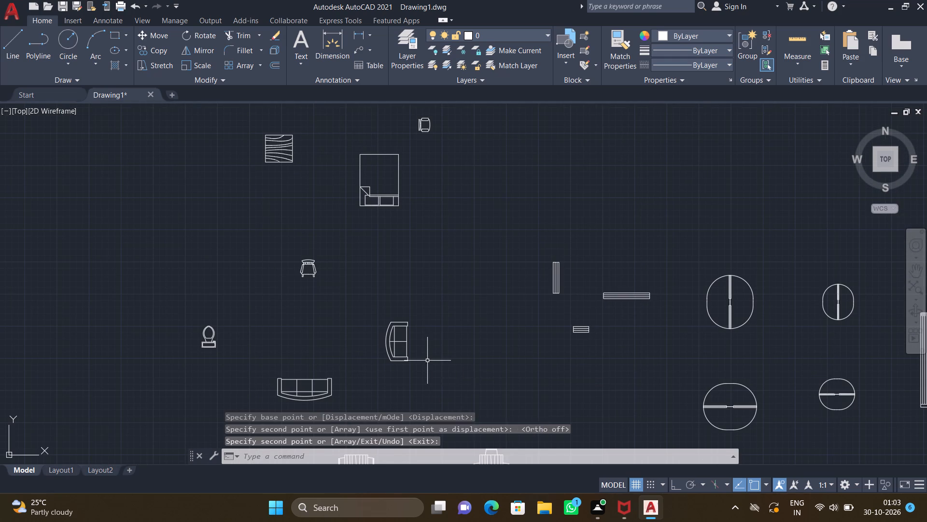
key("F8")
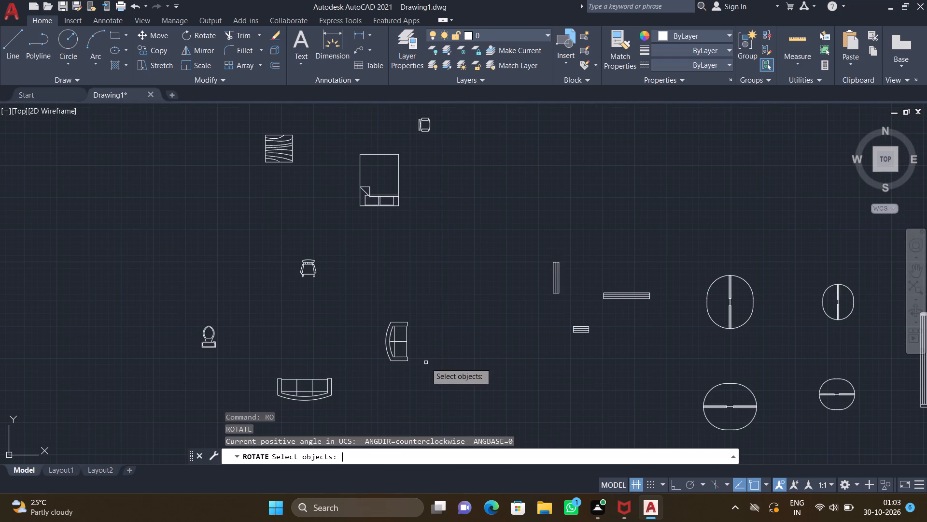
left_click(406, 346)
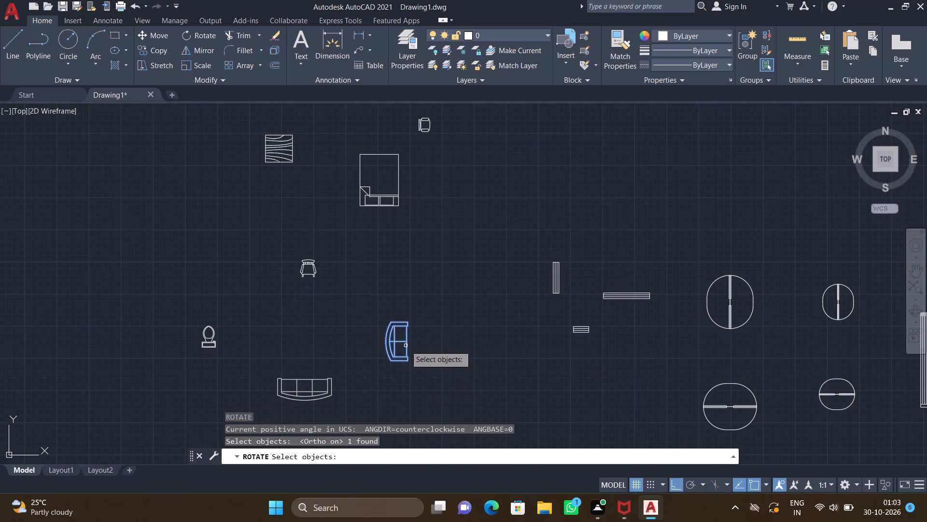
key("Return")
scroll(393, 356, "up", 2)
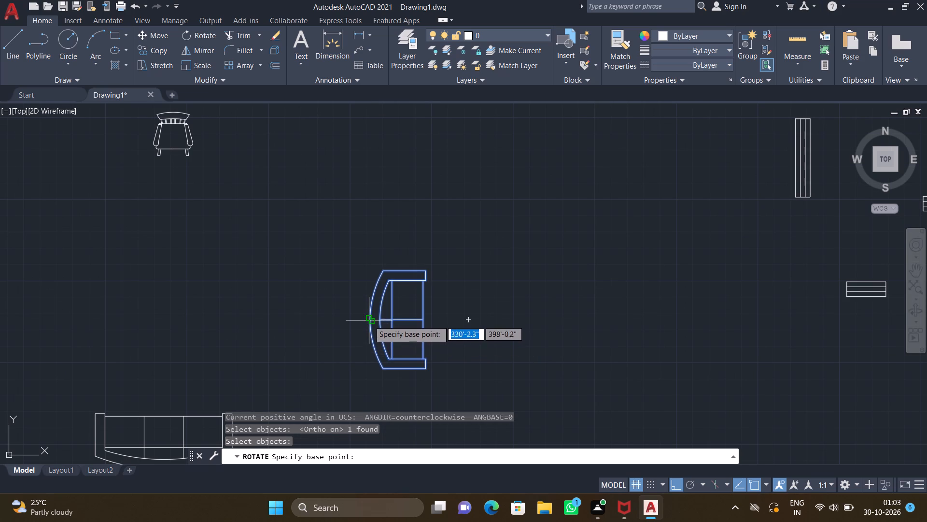
left_click(368, 320)
left_click(275, 317)
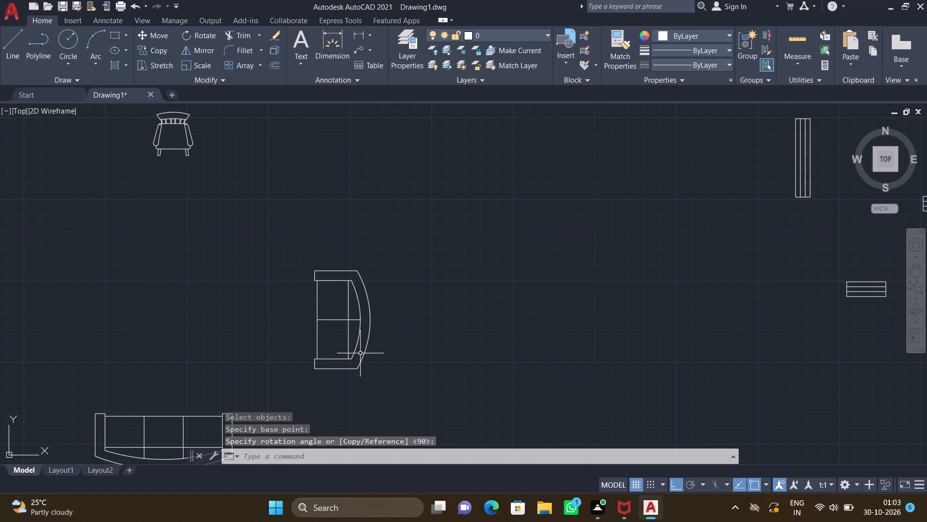
With ortho off, copy the west-facing two-seat sofa into the hall near the east wall, directly opposite the other two-seat sofa.
key("c")
key("o")
key("Return")
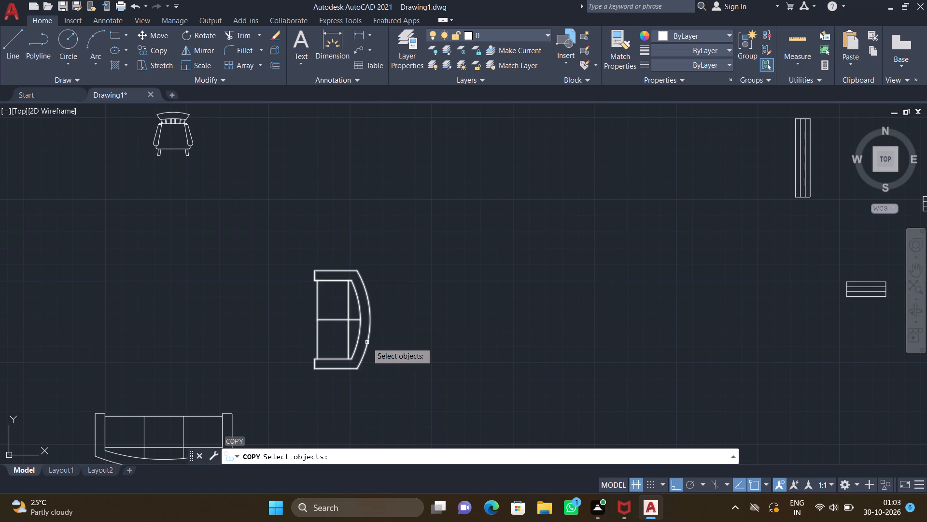
left_click(368, 342)
key("Return")
scroll(374, 324, "up", 1)
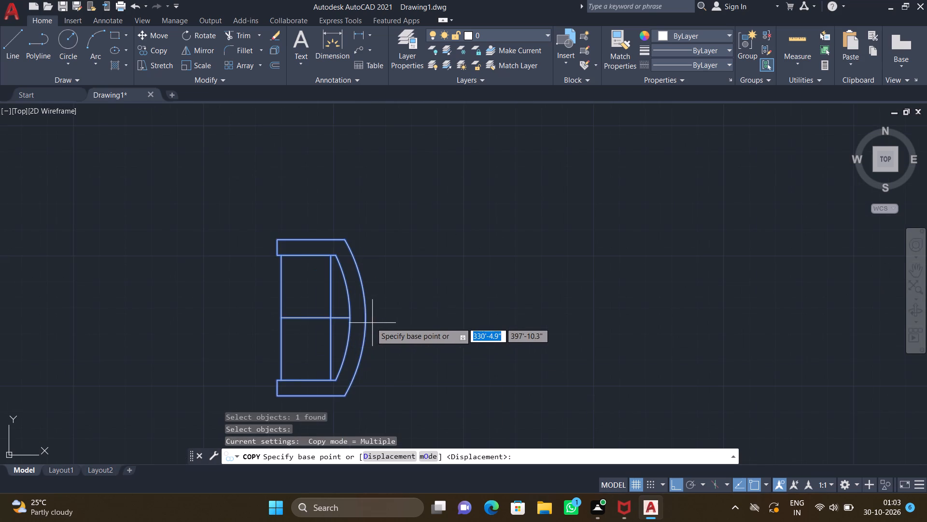
left_click(368, 319)
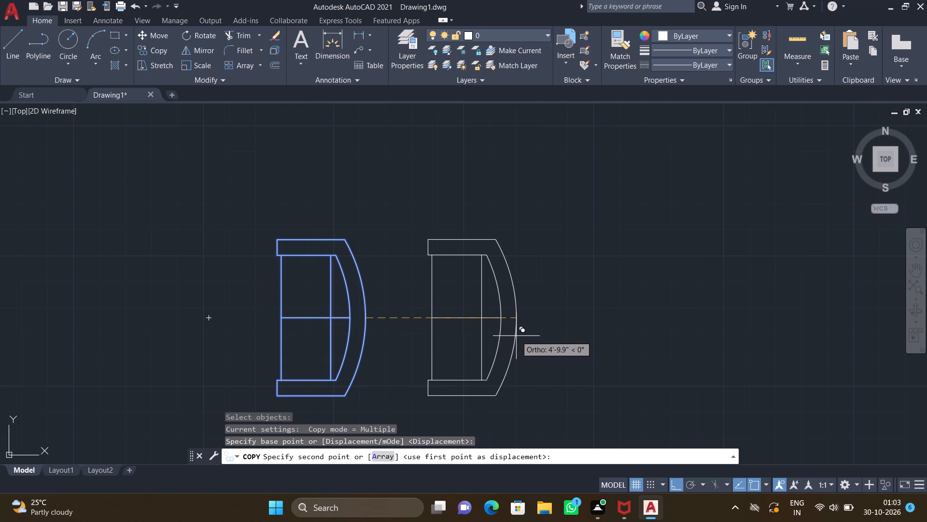
key("F8")
scroll(517, 336, "down", 5)
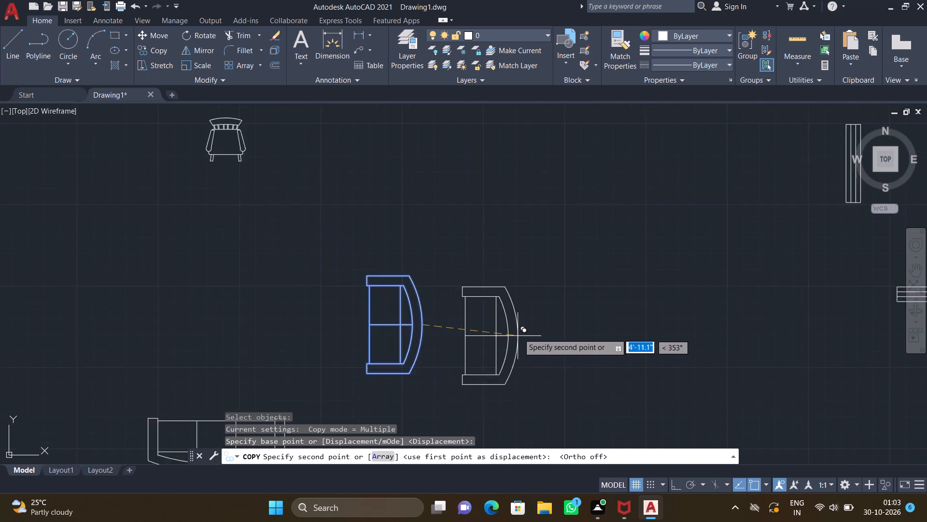
middle_click_drag(586, 379, 393, 290)
scroll(393, 295, "down", 2)
middle_click_drag(504, 330, 377, 336)
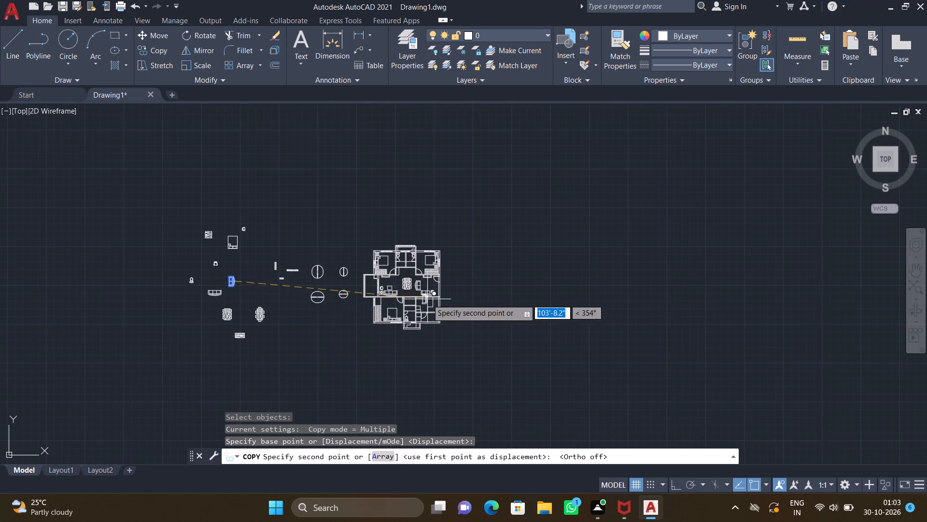
scroll(432, 291, "up", 6)
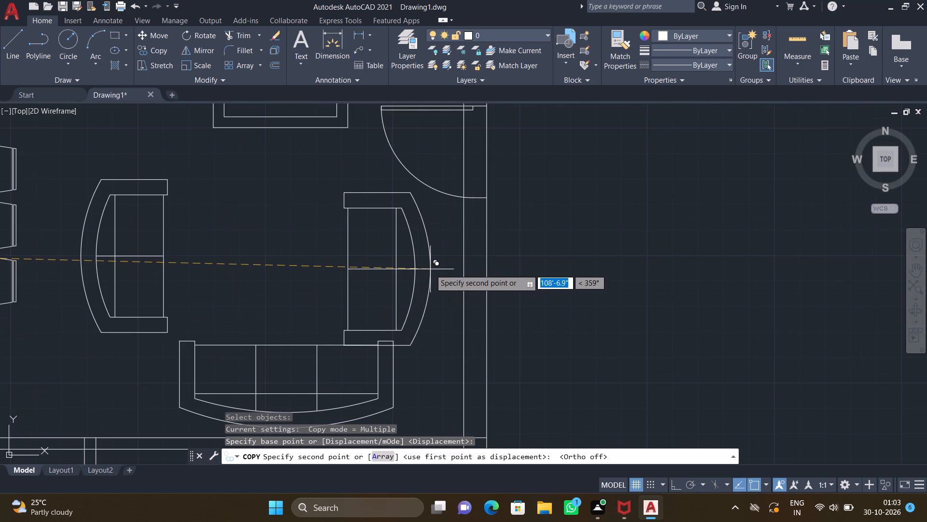
scroll(447, 257, "up", 1)
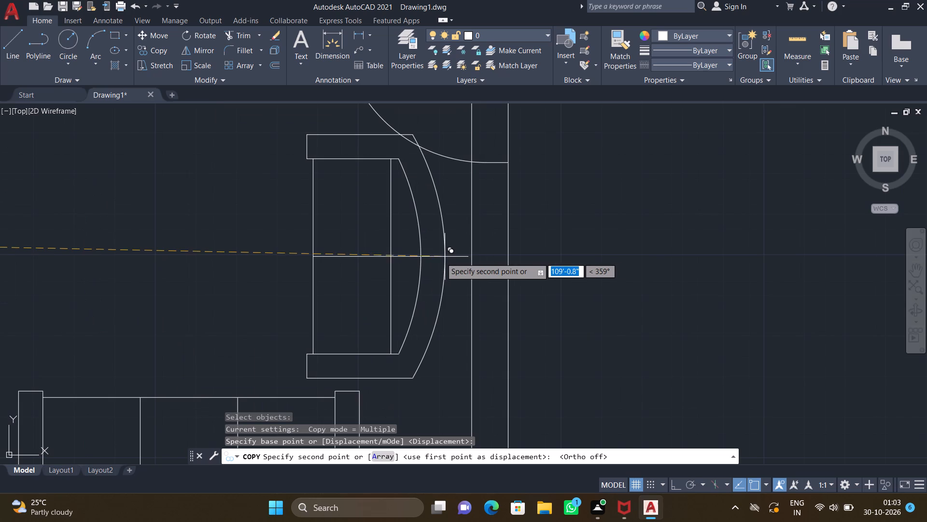
scroll(435, 258, "down", 1)
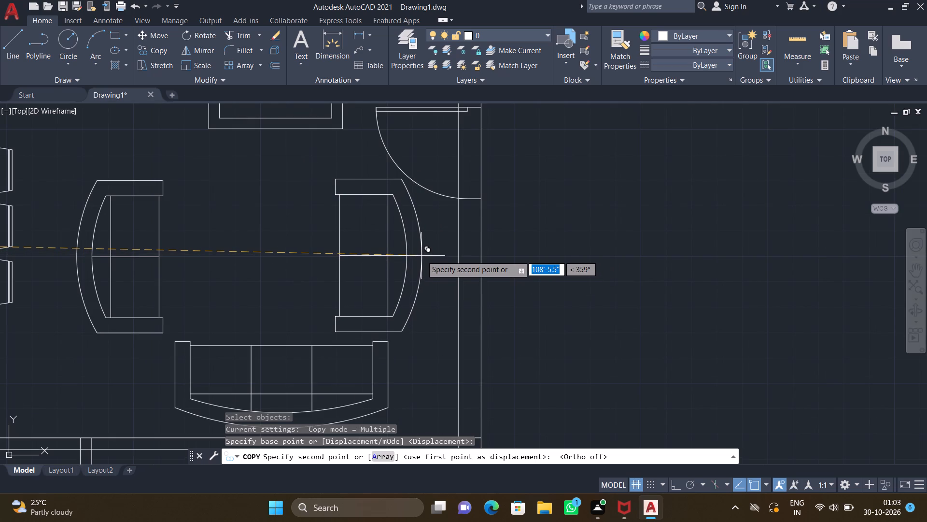
left_click(421, 255)
key("Return")
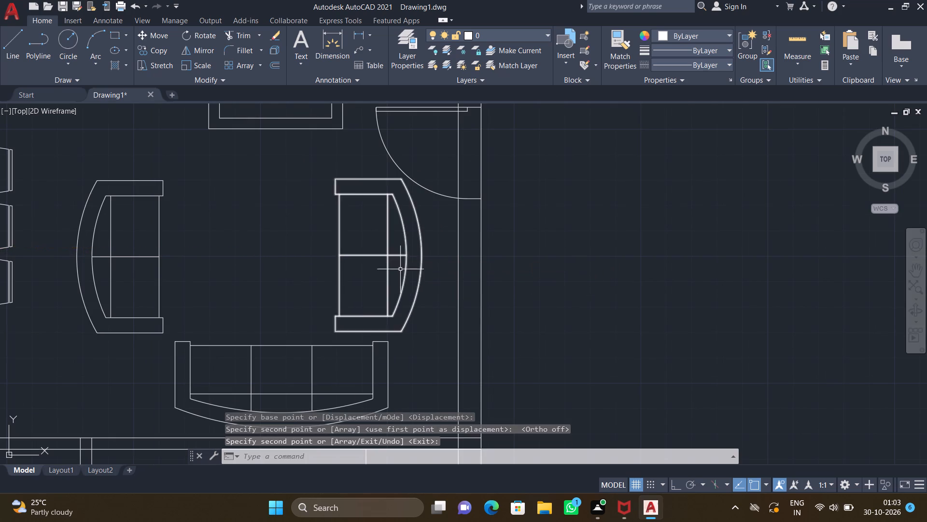
Move the southeast three-seat sofa about 1 ft west, towards the centreline between the two facing two-seat sofas in the hall.
scroll(327, 299, "down", 3)
middle_click_drag(297, 306, 463, 303)
scroll(515, 320, "up", 2)
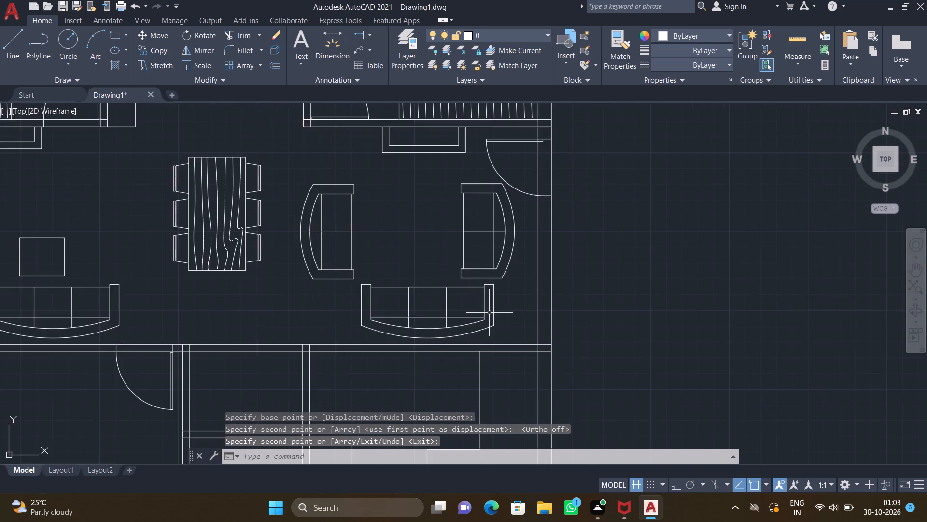
scroll(489, 313, "up", 1)
middle_click_drag(496, 316, 558, 324)
key("m")
key("Return")
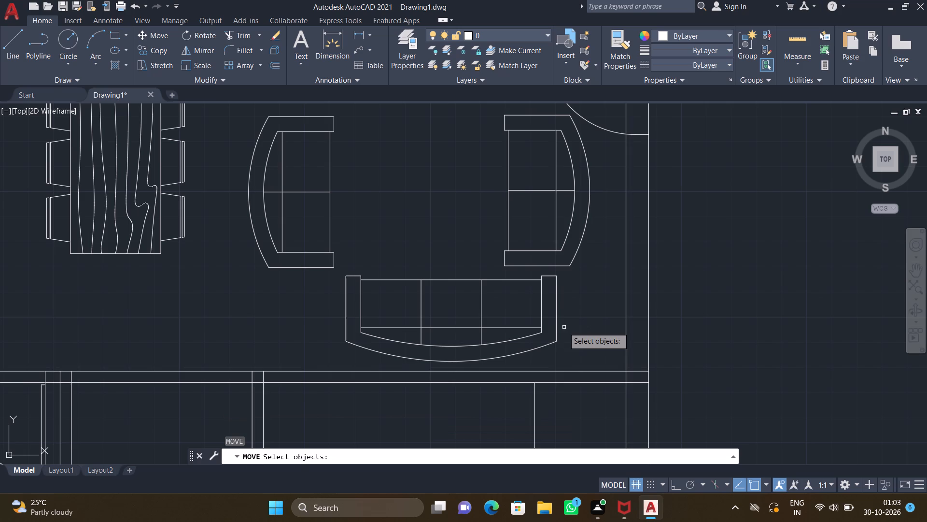
left_click(556, 322)
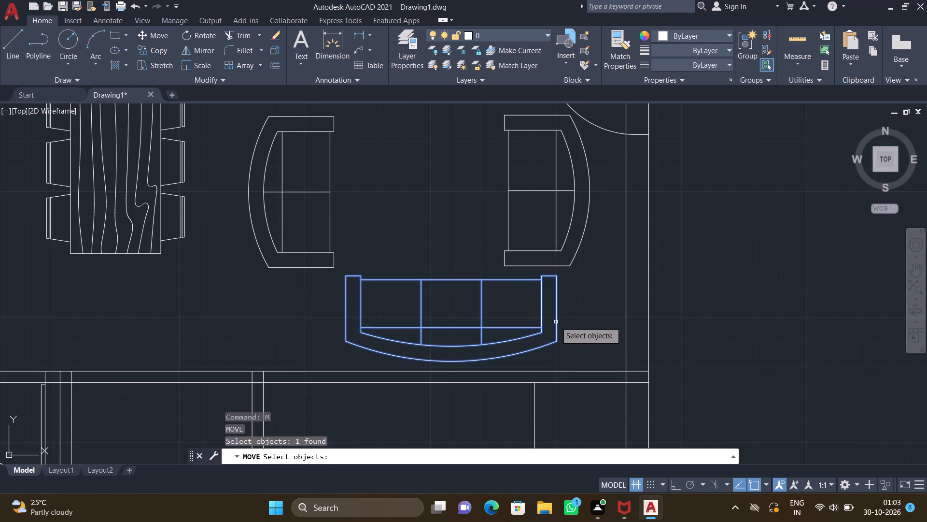
key("Return")
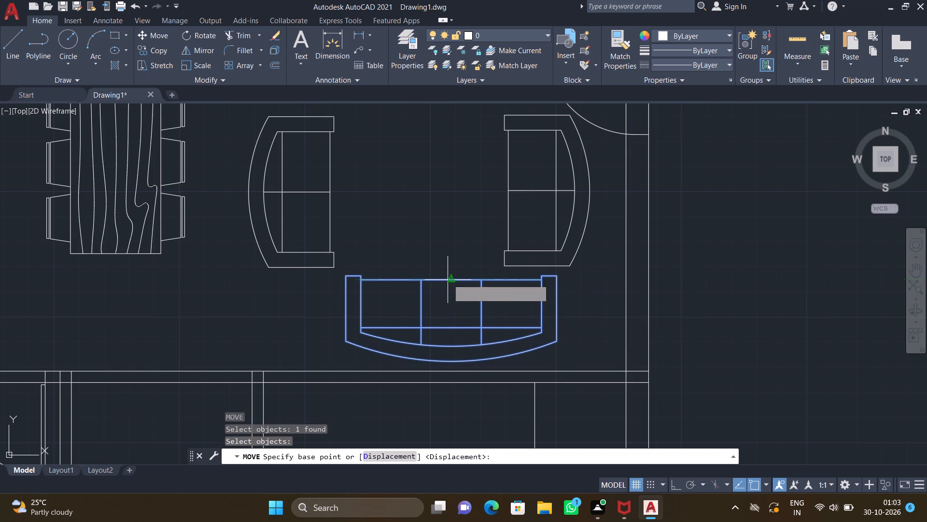
left_click(449, 278)
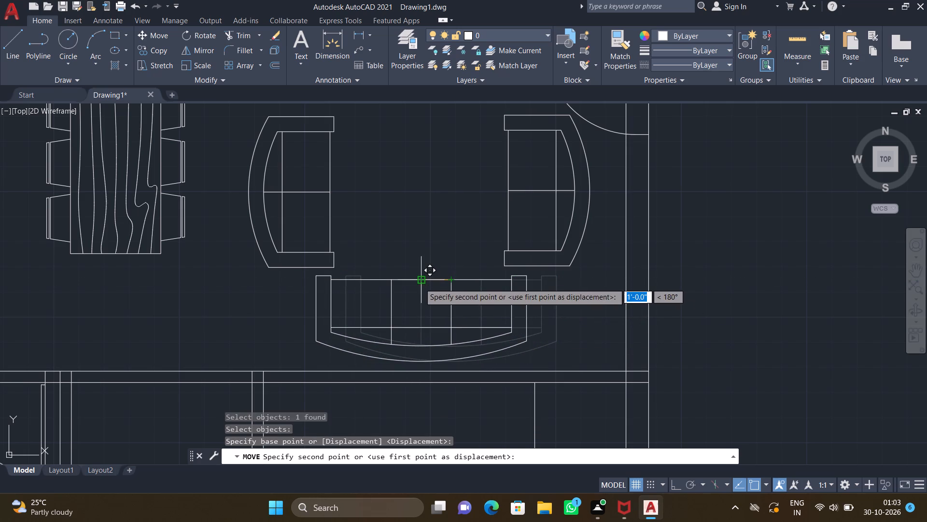
left_click(420, 283)
Move the same three-seat sofa slightly further west to centre it between the two facing two-seat sofas.
scroll(419, 284, "down", 3)
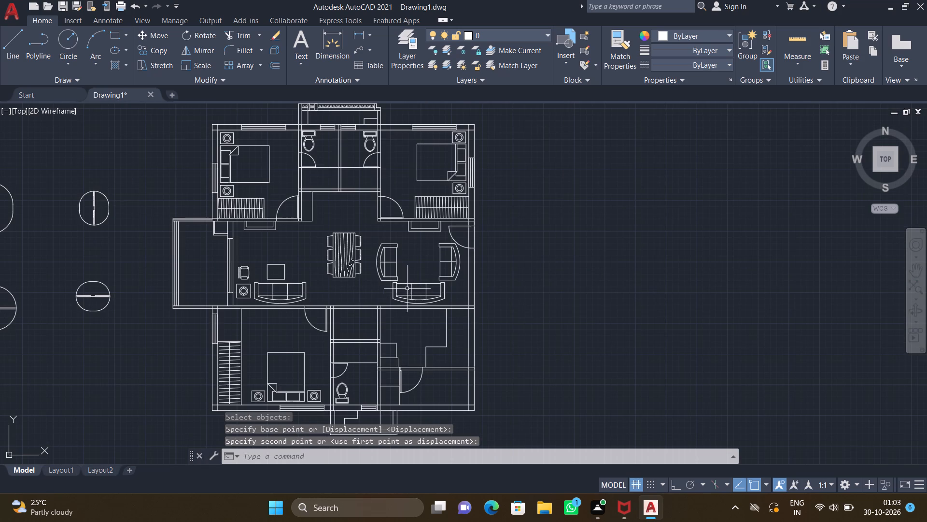
scroll(425, 288, "up", 1)
middle_click_drag(443, 292, 463, 319)
scroll(484, 315, "up", 2)
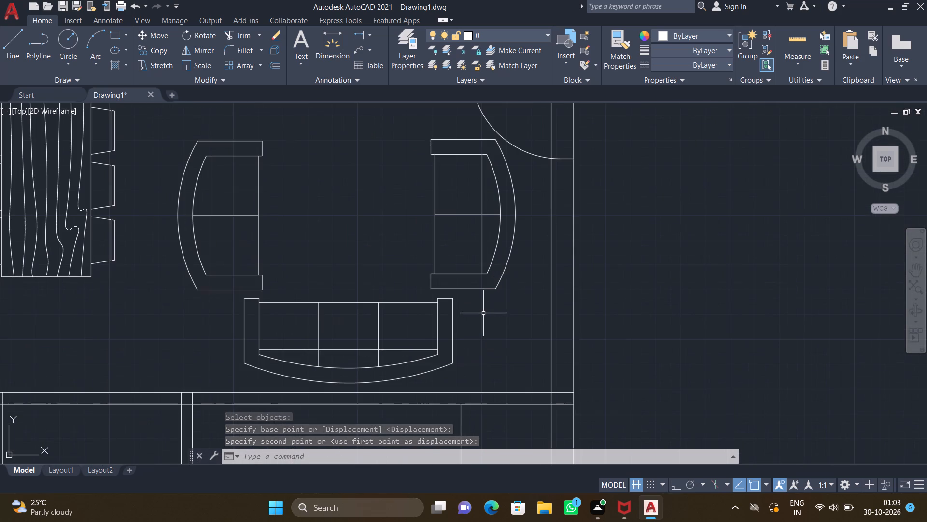
key("m")
key("Return")
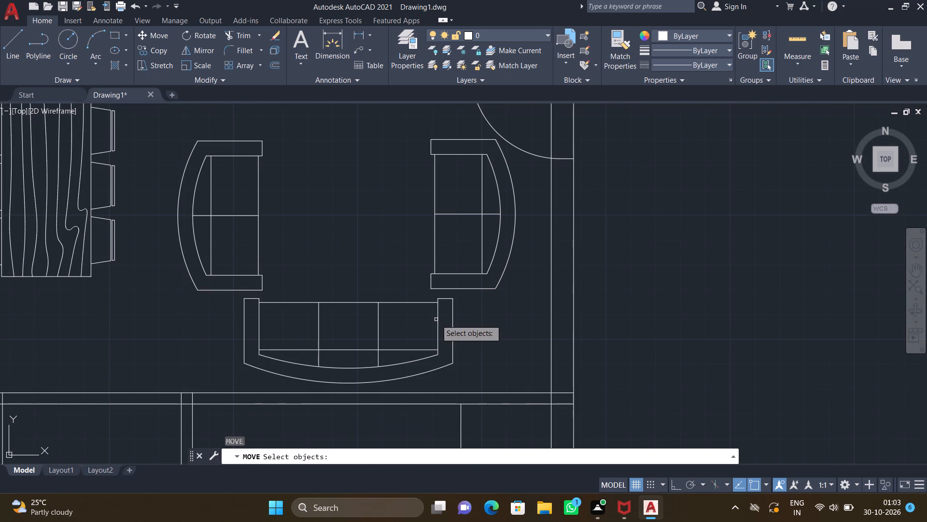
left_click(437, 319)
key("Return")
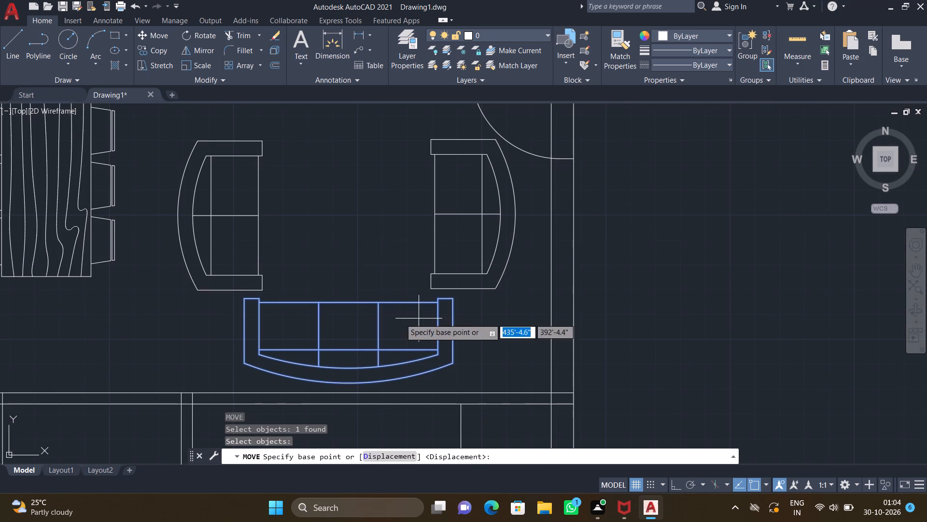
left_click(348, 303)
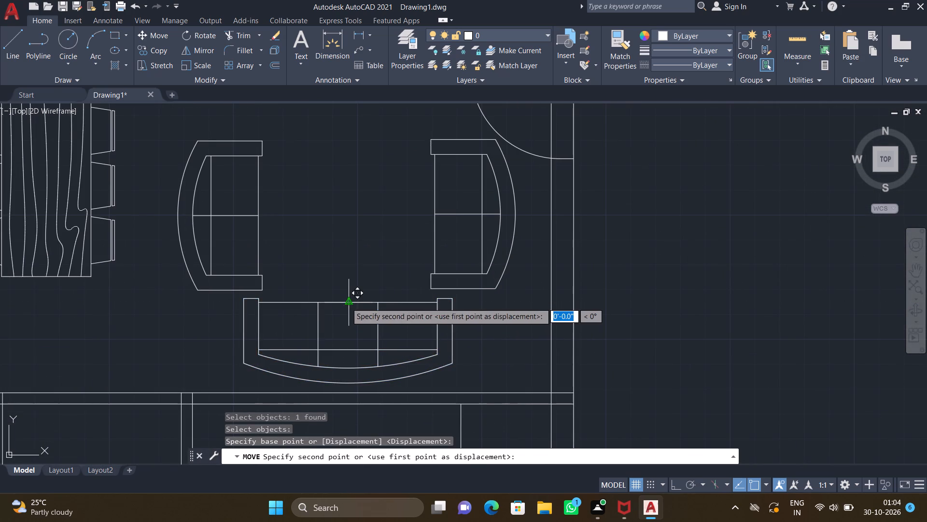
left_click(339, 304)
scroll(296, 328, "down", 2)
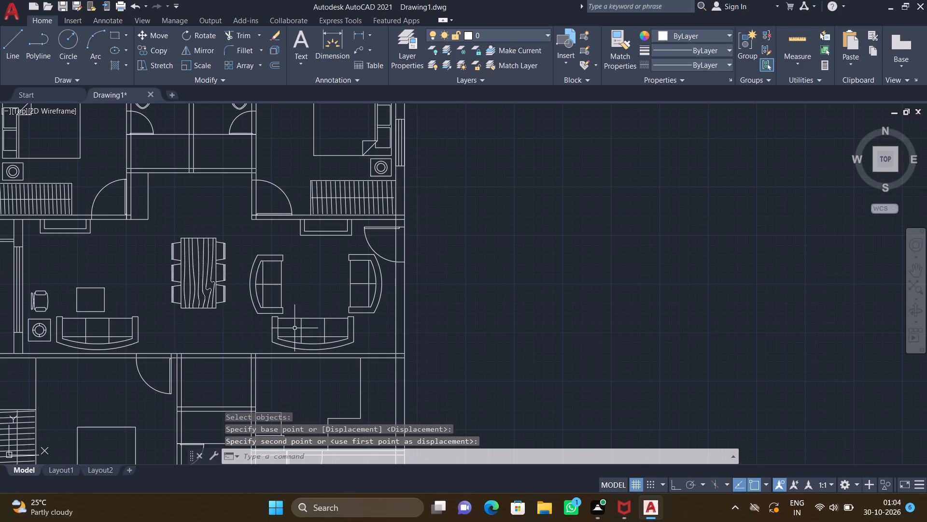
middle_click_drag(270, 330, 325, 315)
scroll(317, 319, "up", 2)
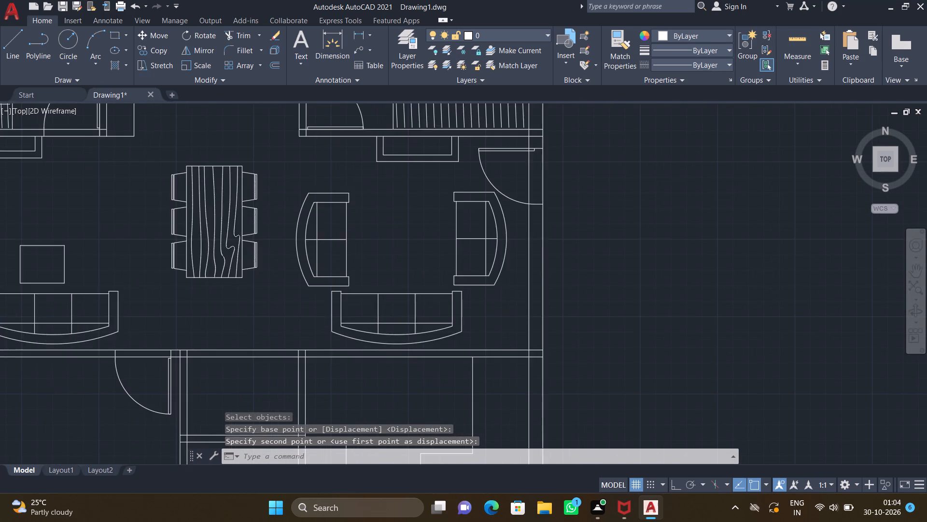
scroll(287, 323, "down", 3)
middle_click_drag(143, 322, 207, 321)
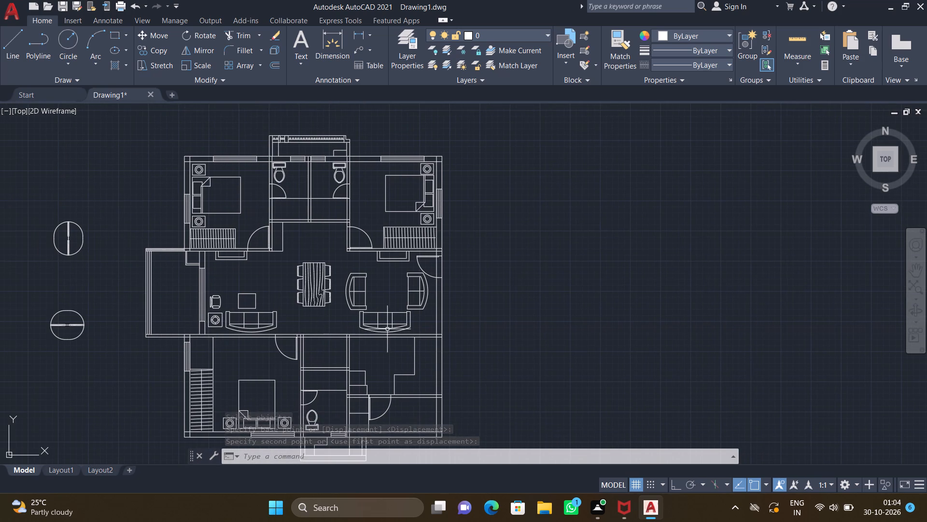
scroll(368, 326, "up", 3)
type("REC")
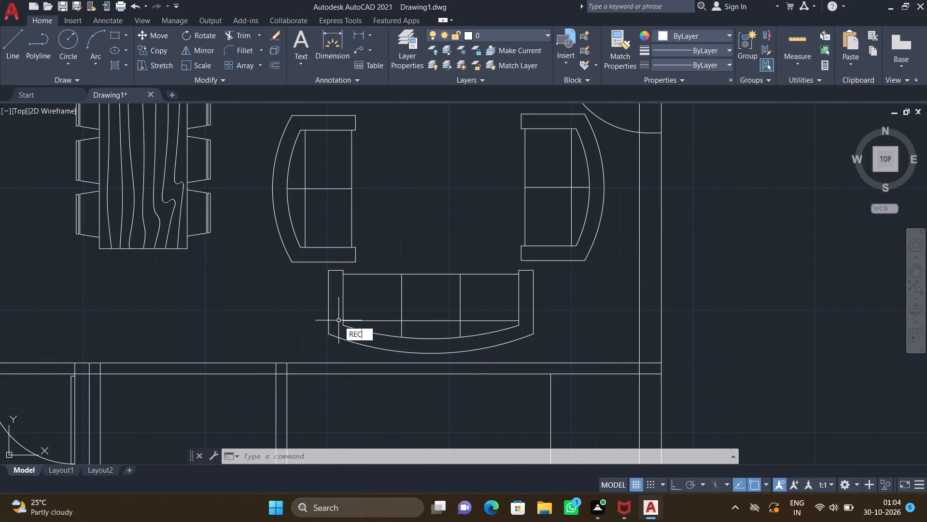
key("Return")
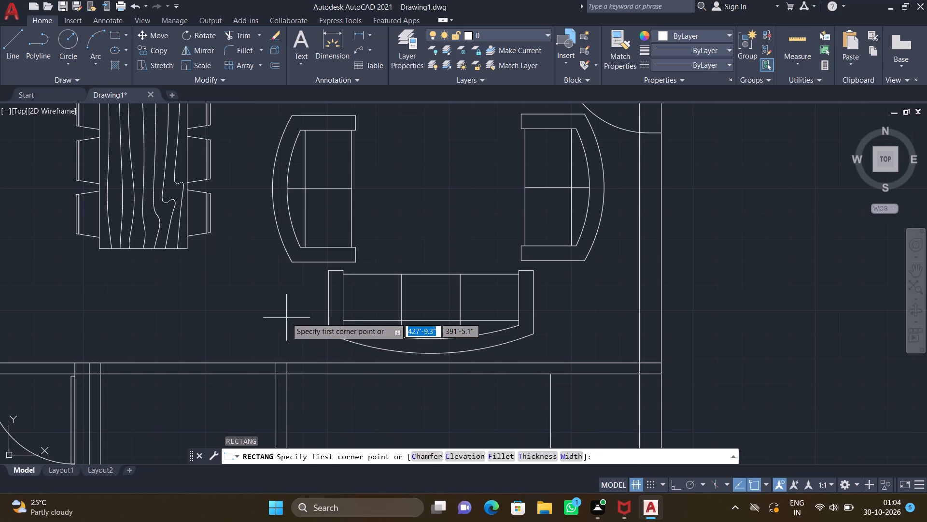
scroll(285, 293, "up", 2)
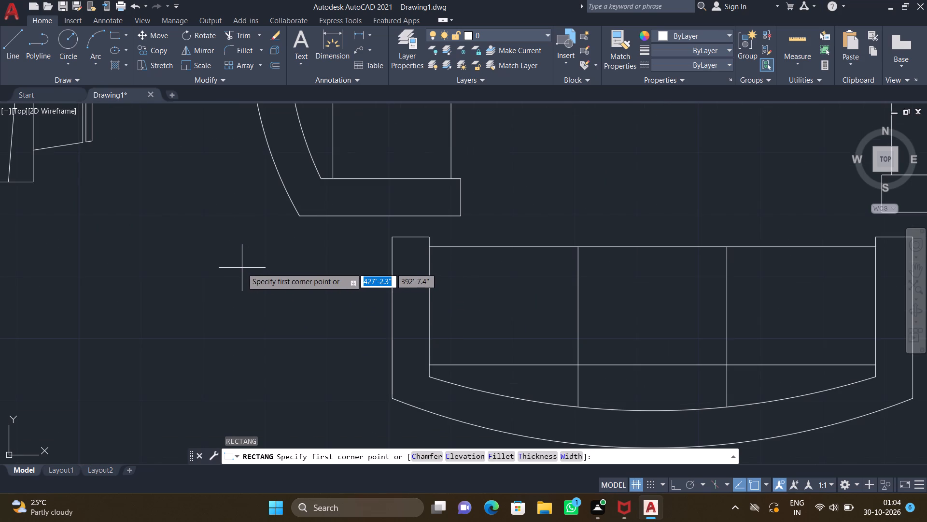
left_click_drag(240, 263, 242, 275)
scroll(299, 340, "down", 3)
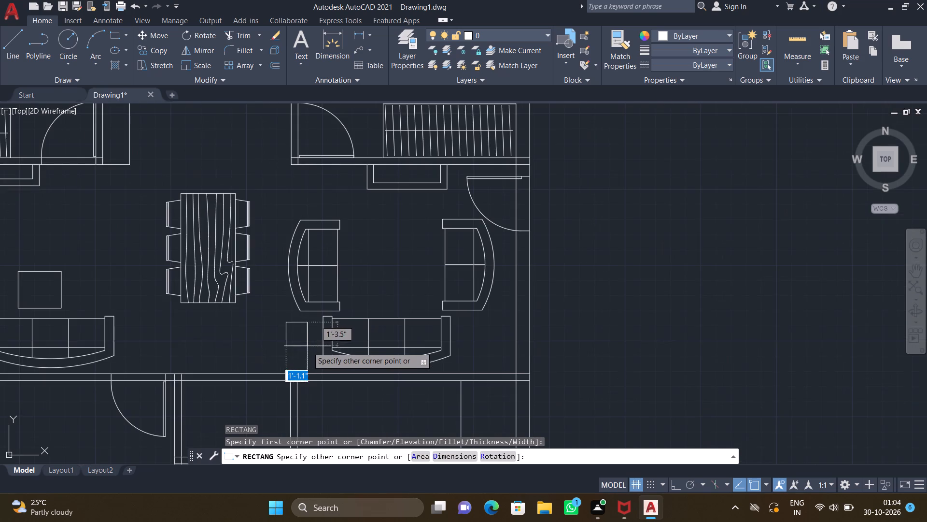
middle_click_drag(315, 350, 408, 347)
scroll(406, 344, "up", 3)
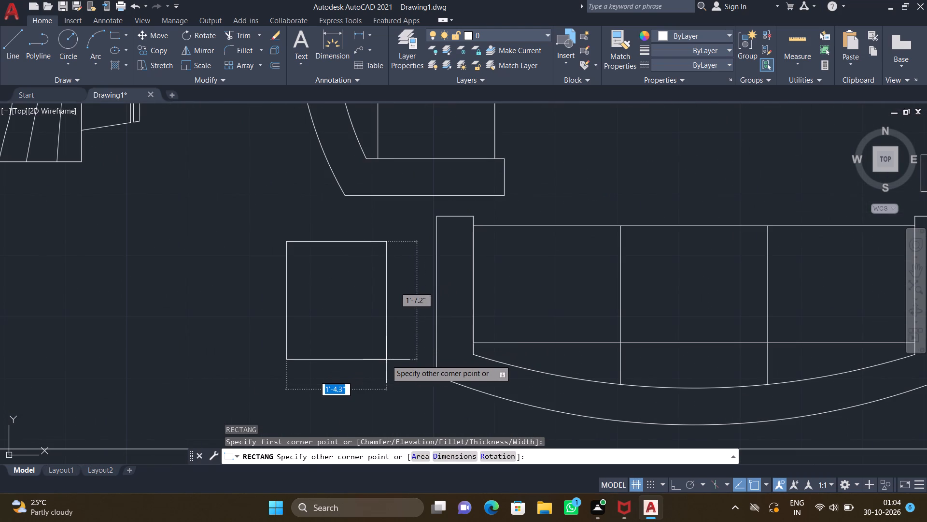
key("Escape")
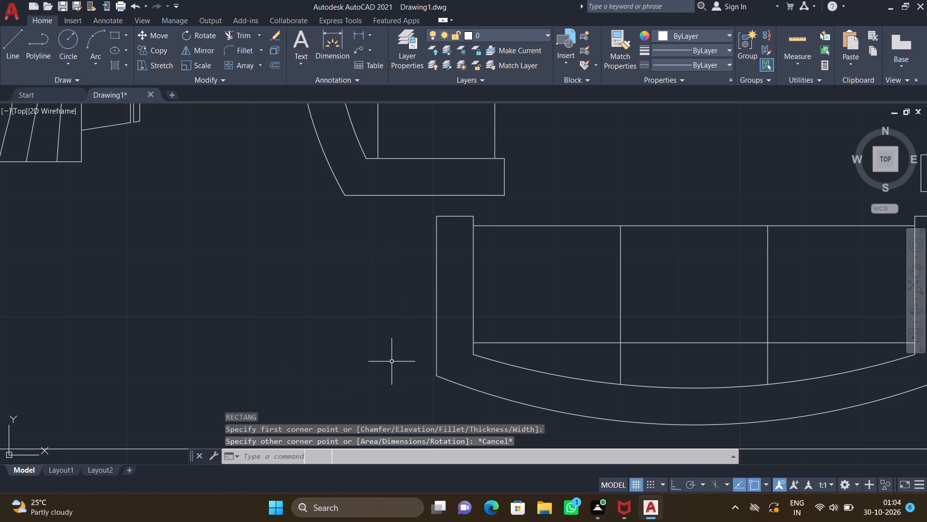
Draw a lamp-table rectangle about 2 ft by 1 ft 11 in, just west of the southeast three-seat sofa.
type("REC")
key("Return")
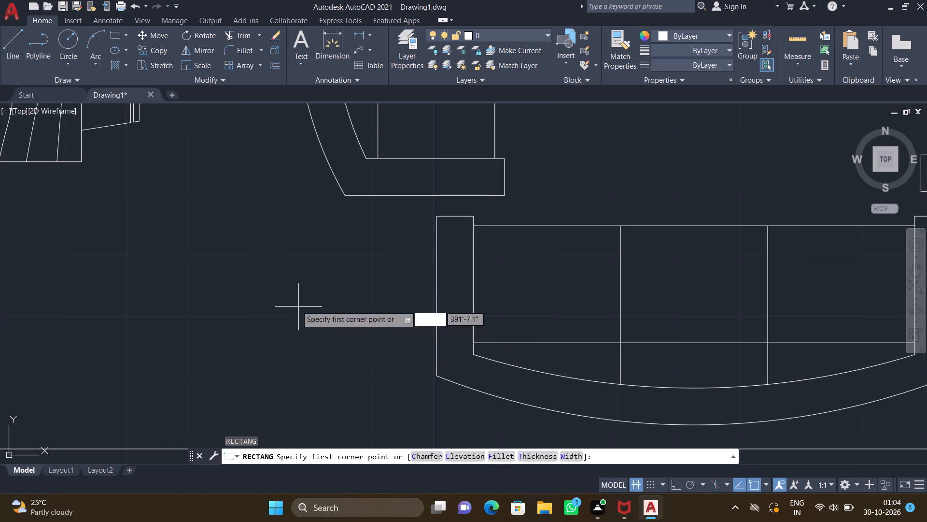
left_click(378, 230)
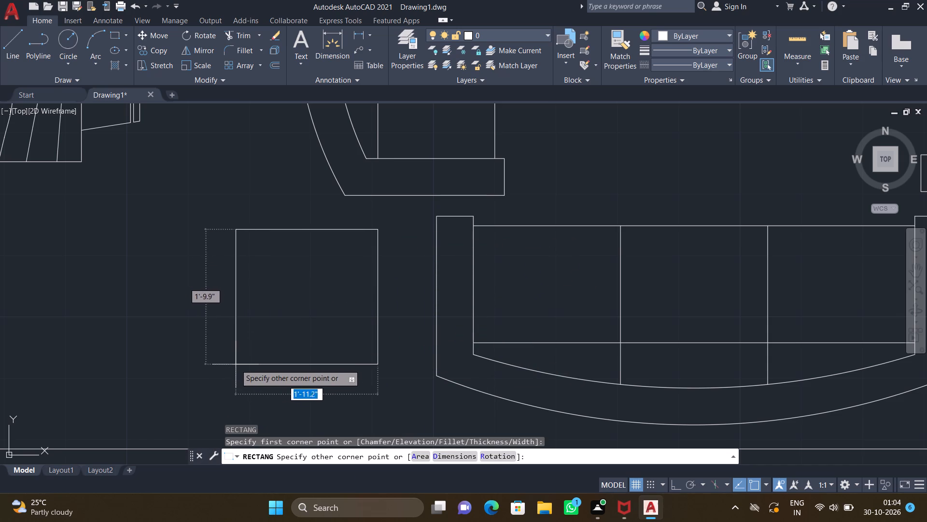
left_click(232, 372)
Draw two concentric circles at the centre of the new lamp-table rectangle, with radii of about 8.7 in and 5.4 in.
scroll(336, 323, "down", 3)
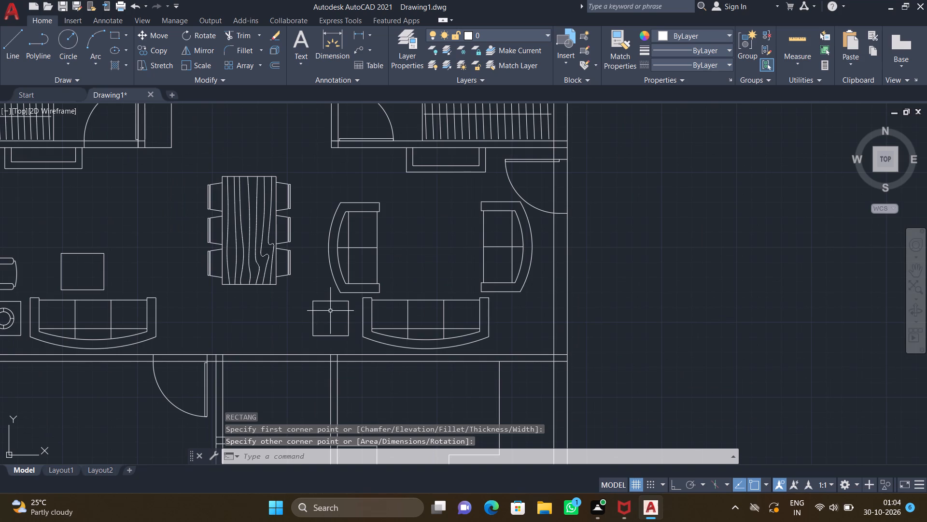
scroll(330, 312, "up", 2)
key("c")
key("Return")
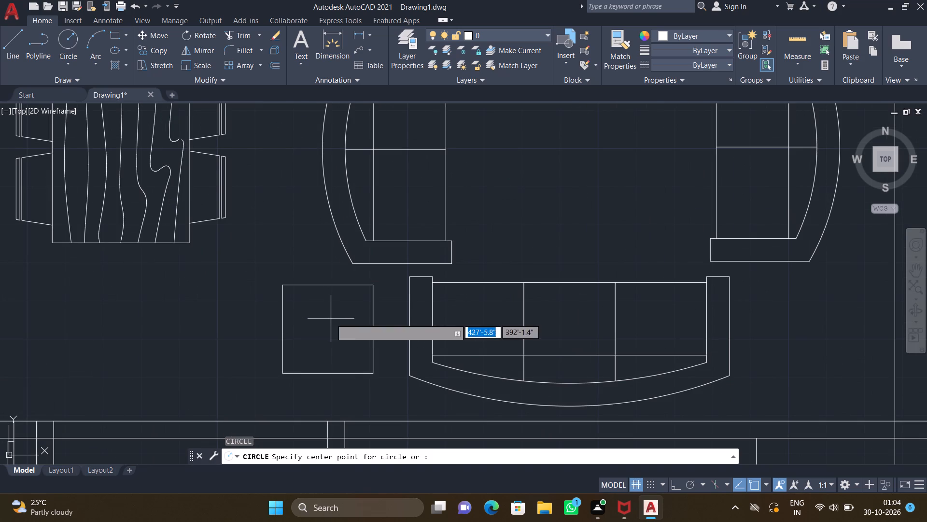
scroll(329, 300, "up", 2)
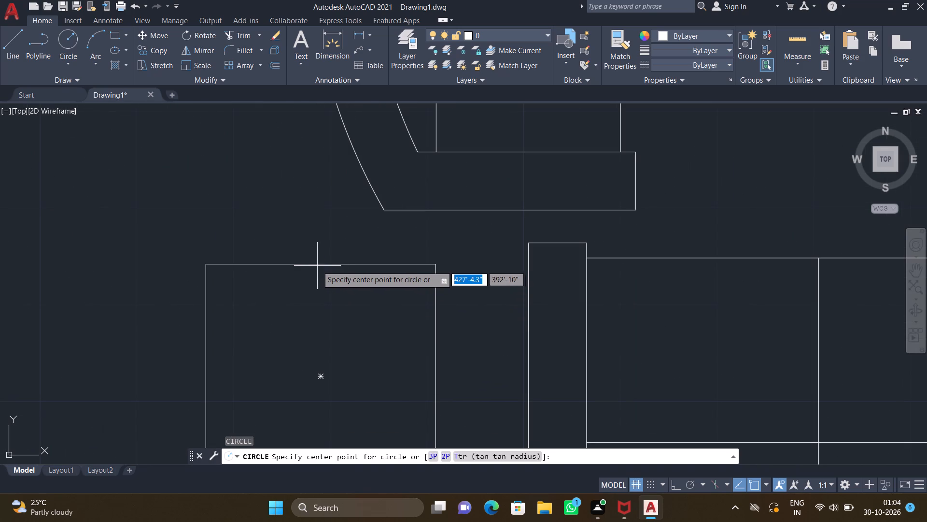
middle_click_drag(318, 265, 320, 210)
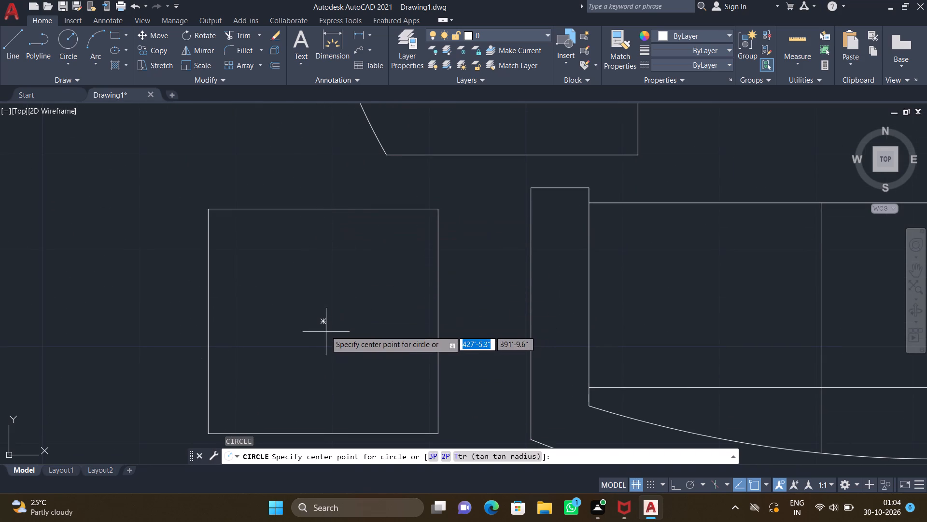
left_click_drag(323, 320, 330, 335)
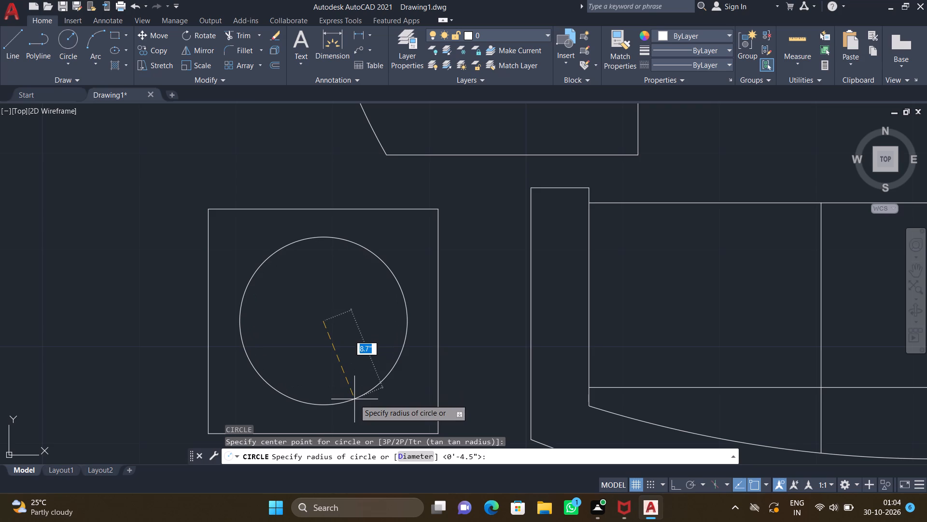
left_click(354, 399)
key("c")
key("Return")
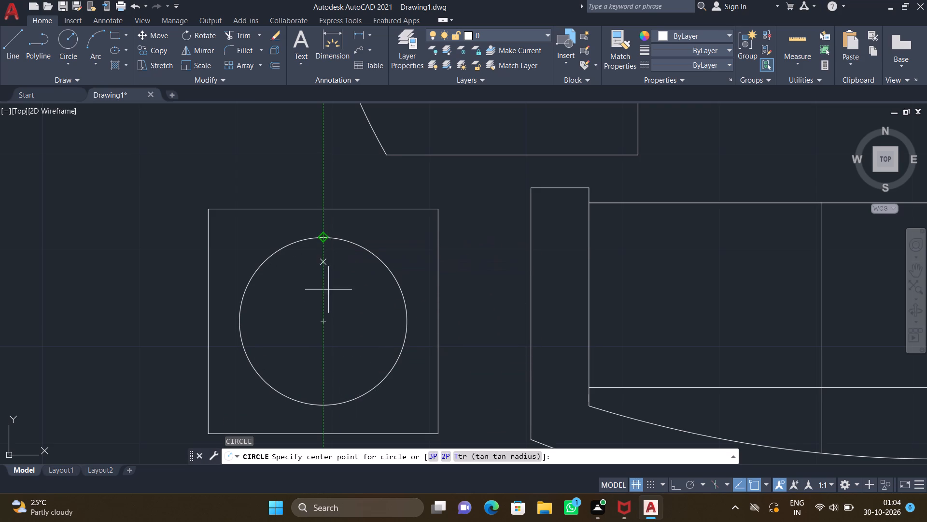
left_click_drag(324, 323, 325, 328)
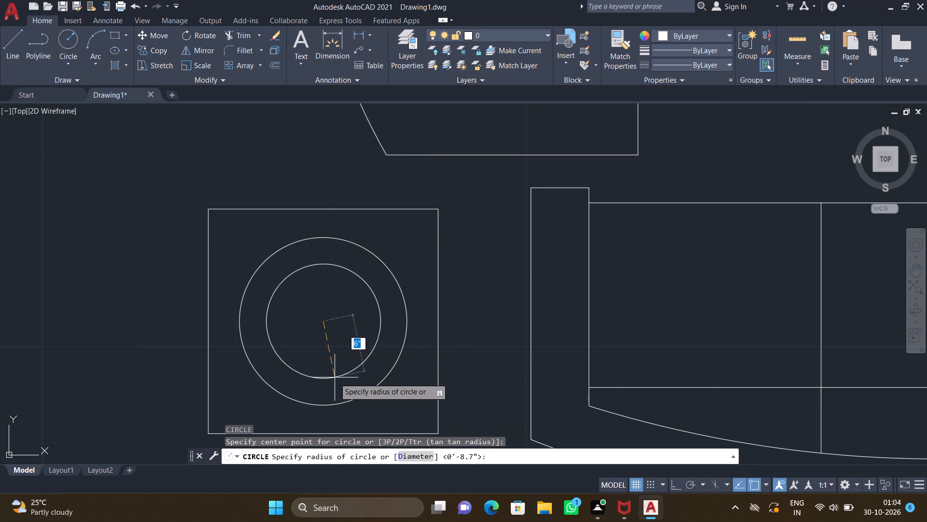
left_click(335, 372)
With ortho on, draw a vertical line across the lamp's outer circle from its north quadrant to its south quadrant.
key("l")
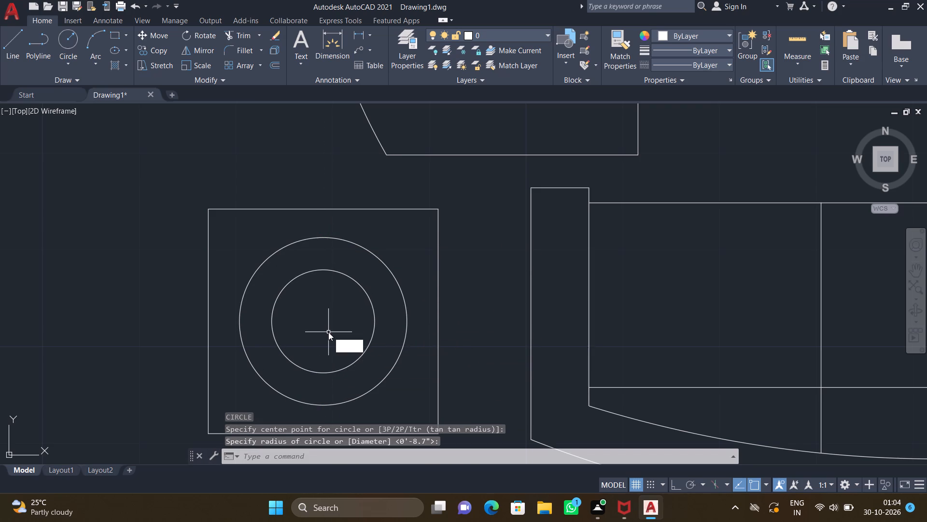
key("Return")
key("F8")
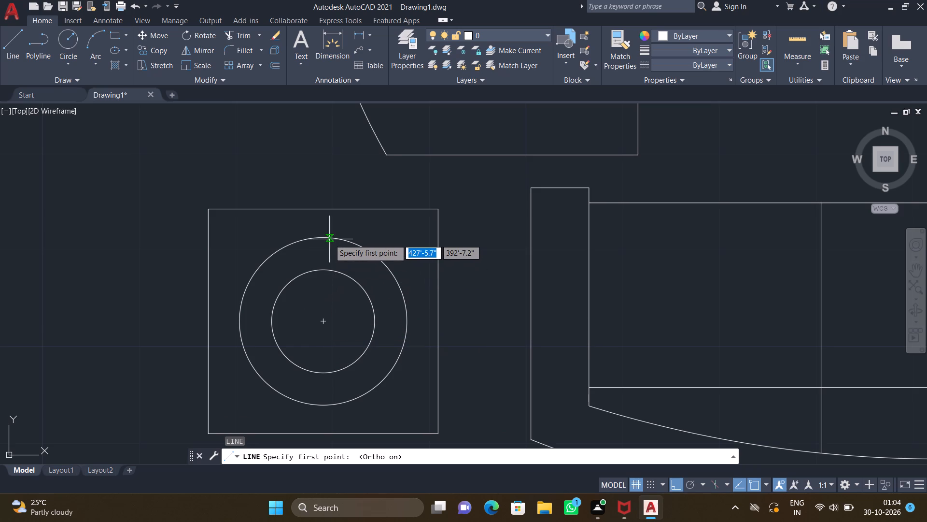
left_click_drag(325, 237, 325, 251)
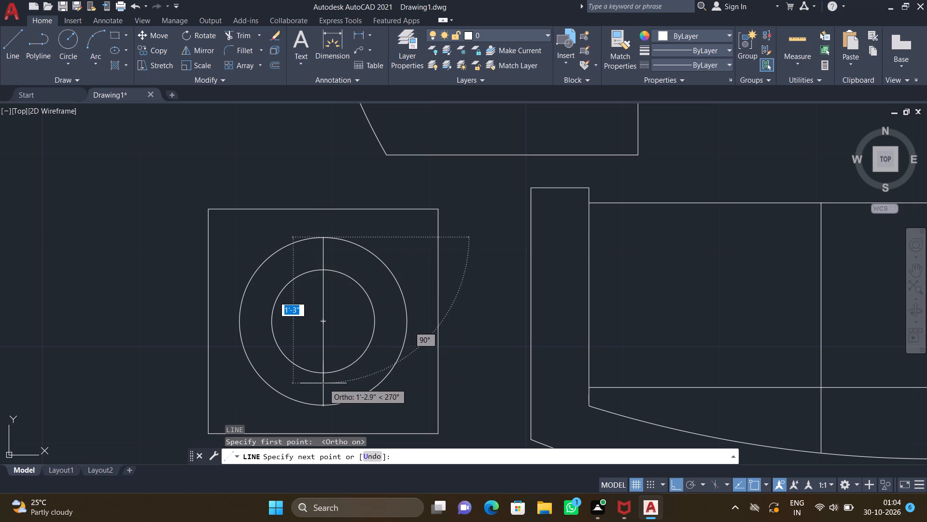
scroll(325, 387, "up", 2)
middle_click_drag(315, 400, 309, 355)
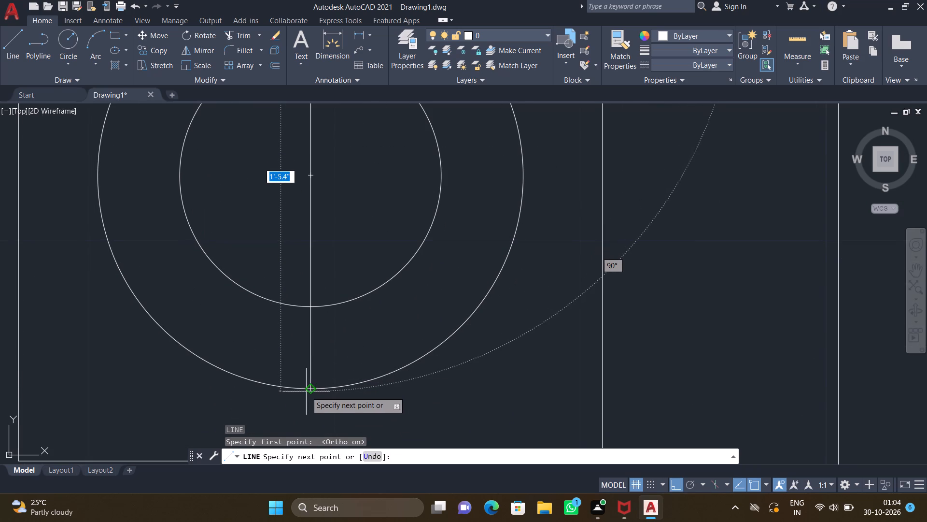
left_click(309, 389)
key("Return")
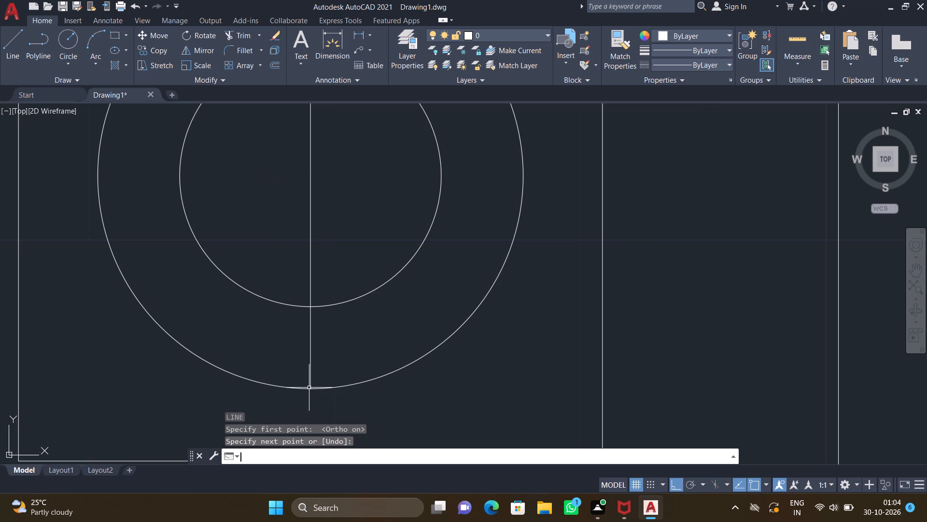
Draw a horizontal line across the lamp's outer circle from its west quadrant to its east quadrant.
scroll(307, 389, "down", 3)
middle_click_drag(305, 336, 300, 295)
scroll(298, 294, "up", 2)
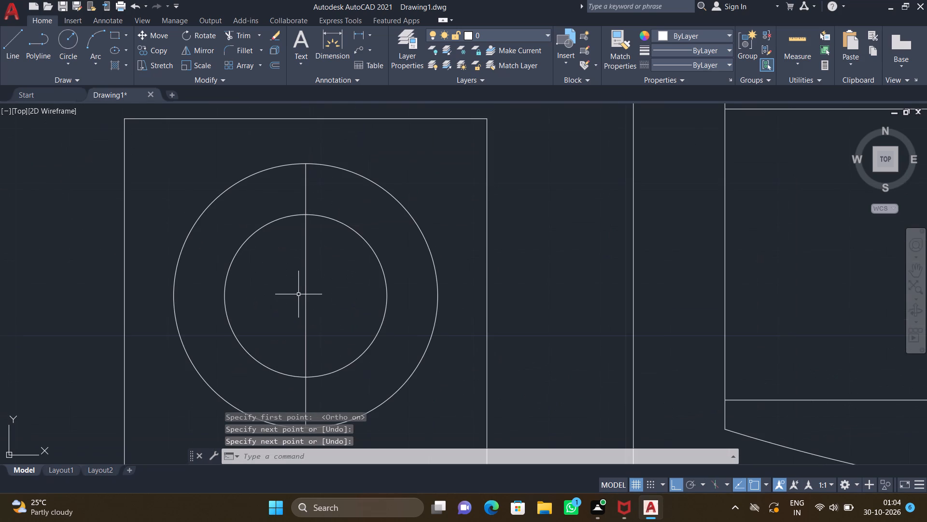
key("l")
key("Return")
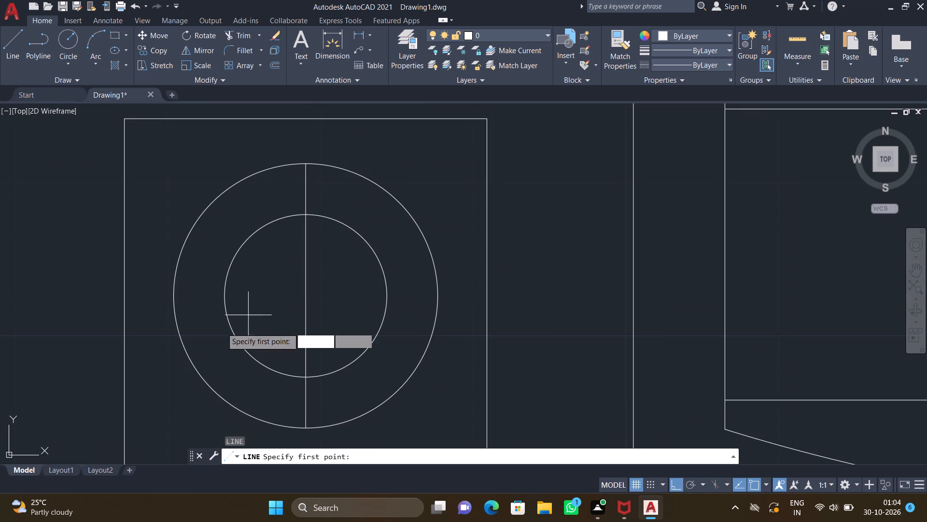
left_click(171, 296)
scroll(423, 304, "up", 2)
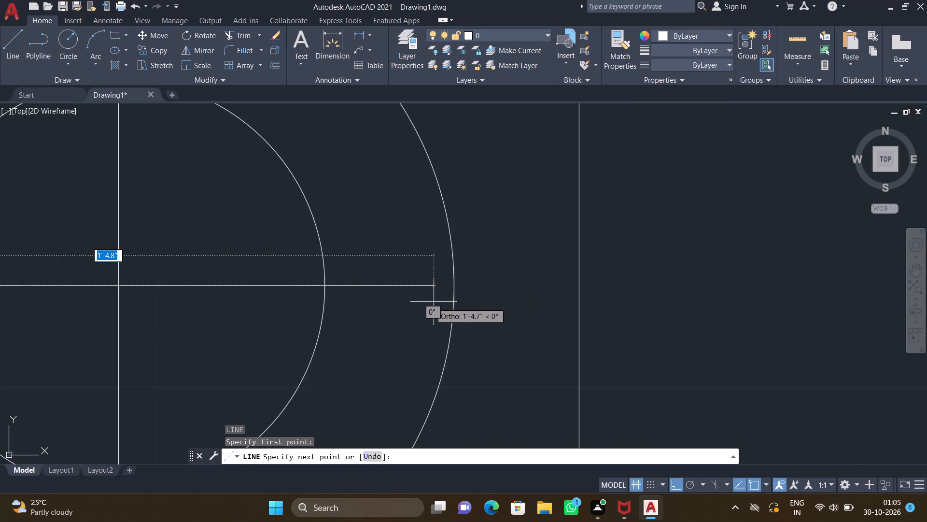
left_click(456, 287)
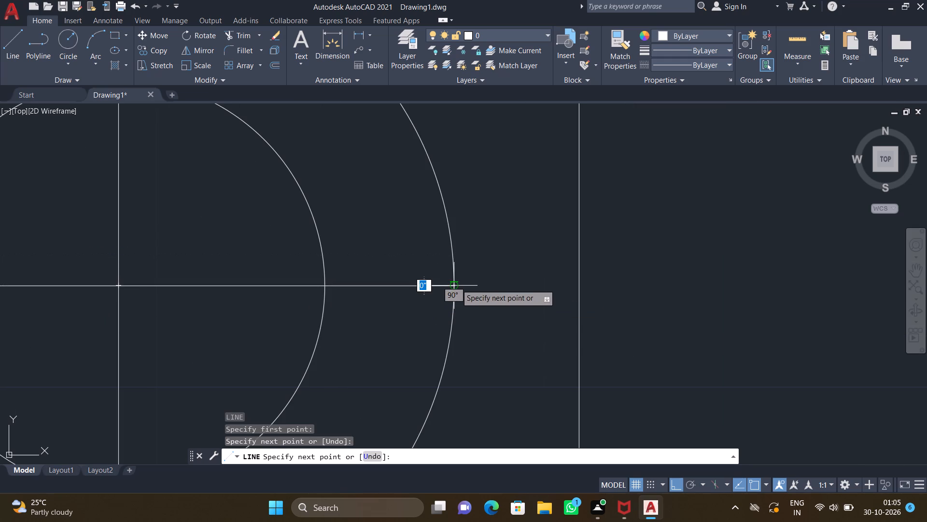
key("Return")
scroll(456, 284, "down", 3)
middle_click_drag(316, 297, 374, 308)
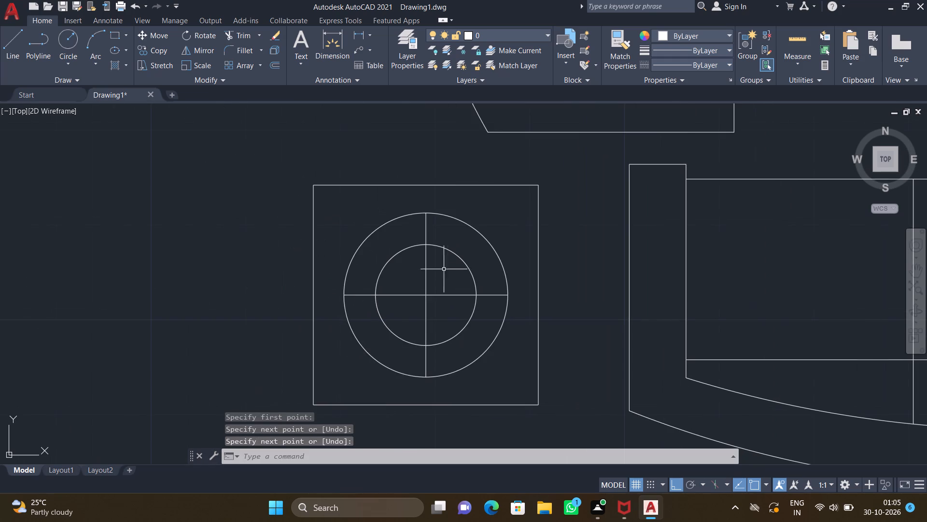
Trim away the parts of the crossing lines inside the lamp's inner circle, leaving four short ticks between the circles.
scroll(422, 278, "up", 2)
type("TR")
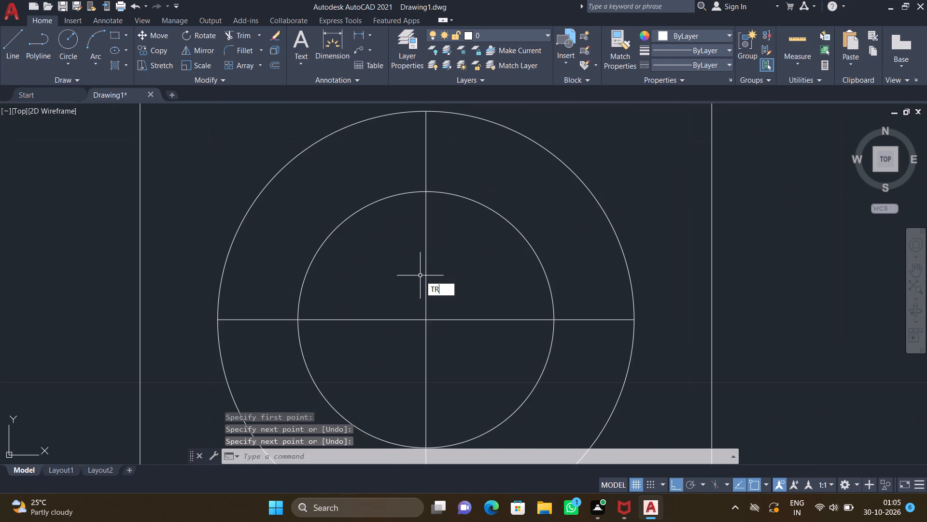
key("Return")
left_click_drag(364, 295, 417, 354)
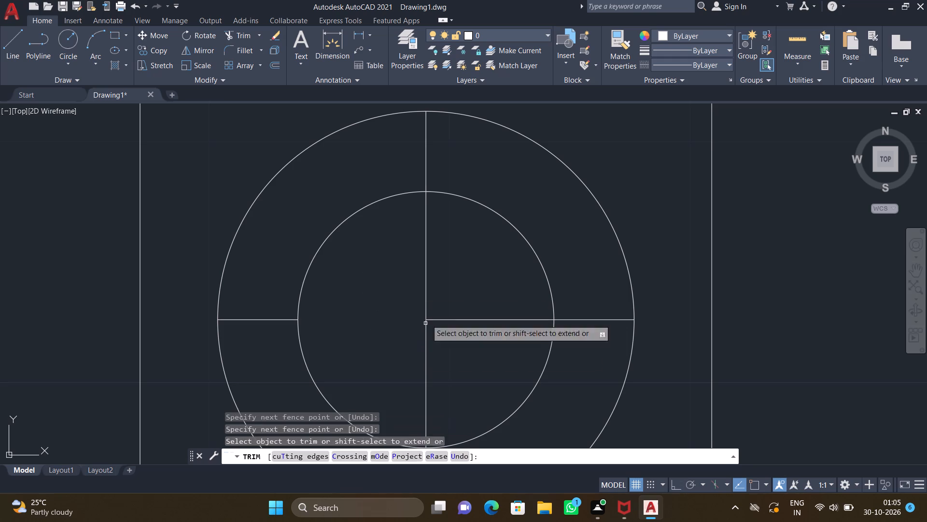
left_click_drag(399, 261, 487, 317)
left_click_drag(490, 301, 478, 346)
left_click_drag(476, 346, 473, 346)
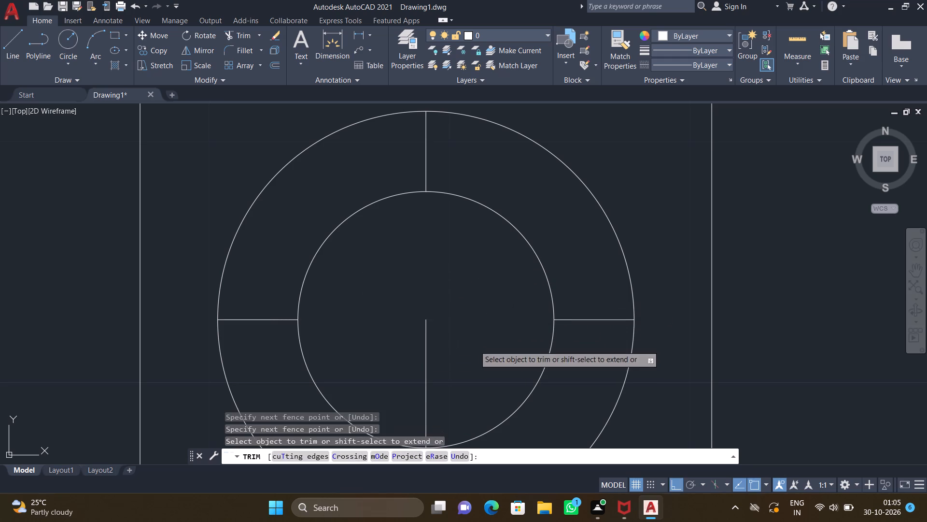
left_click_drag(473, 346, 388, 358)
scroll(409, 348, "down", 3)
key("Return")
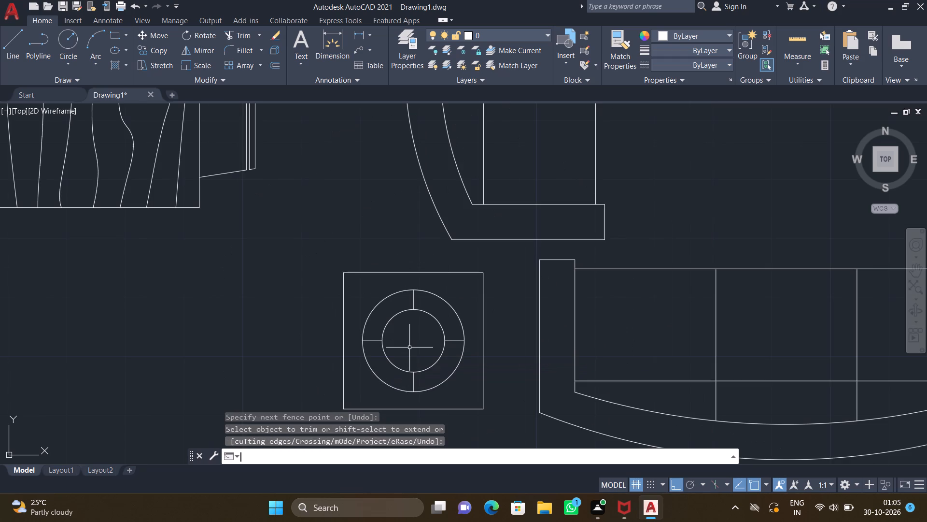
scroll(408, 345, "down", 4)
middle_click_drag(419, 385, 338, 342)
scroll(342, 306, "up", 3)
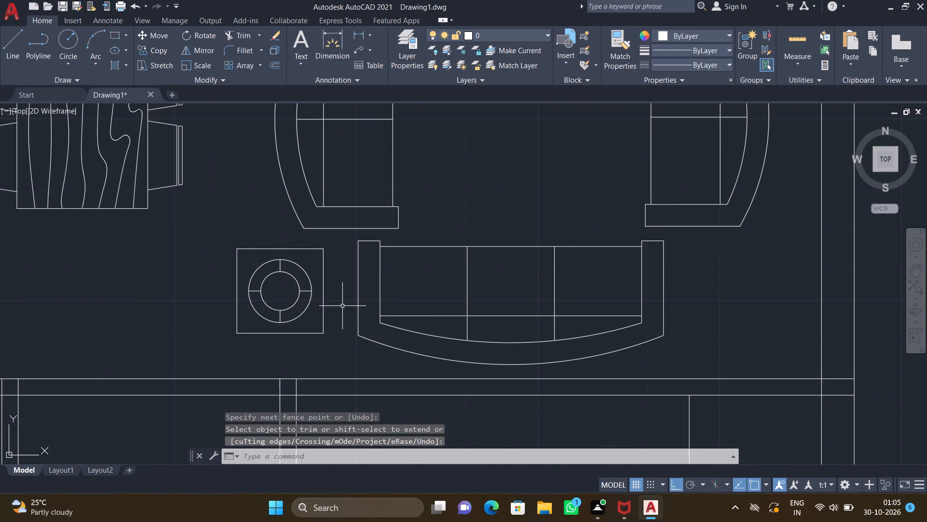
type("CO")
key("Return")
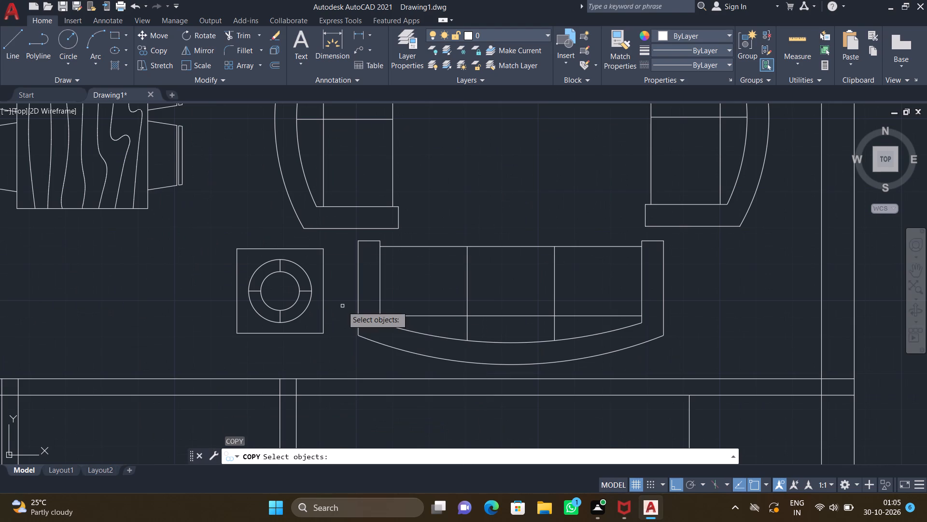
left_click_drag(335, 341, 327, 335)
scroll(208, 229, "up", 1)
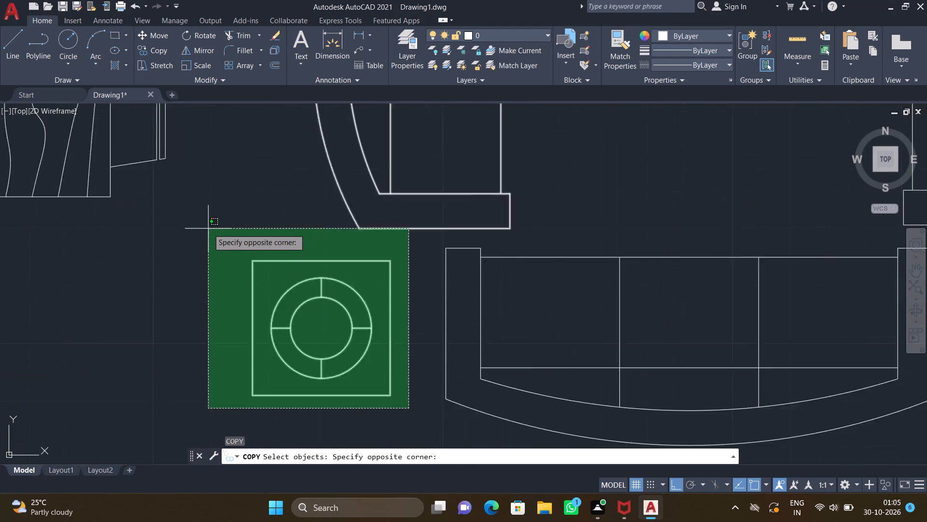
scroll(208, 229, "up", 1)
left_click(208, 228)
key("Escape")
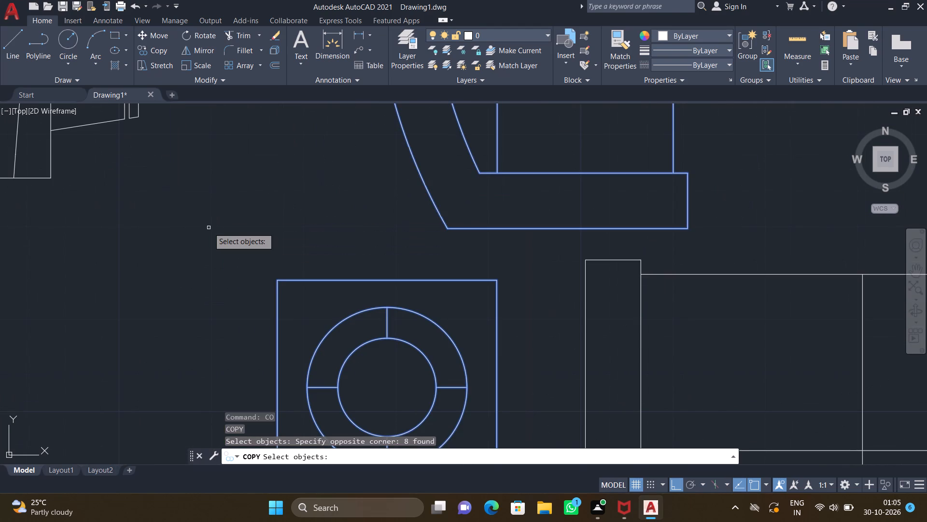
Copy the lamp table with its lamp about 10 ft 8 in due east, to the other side of the three-seat sofa.
type("CO")
key("Return")
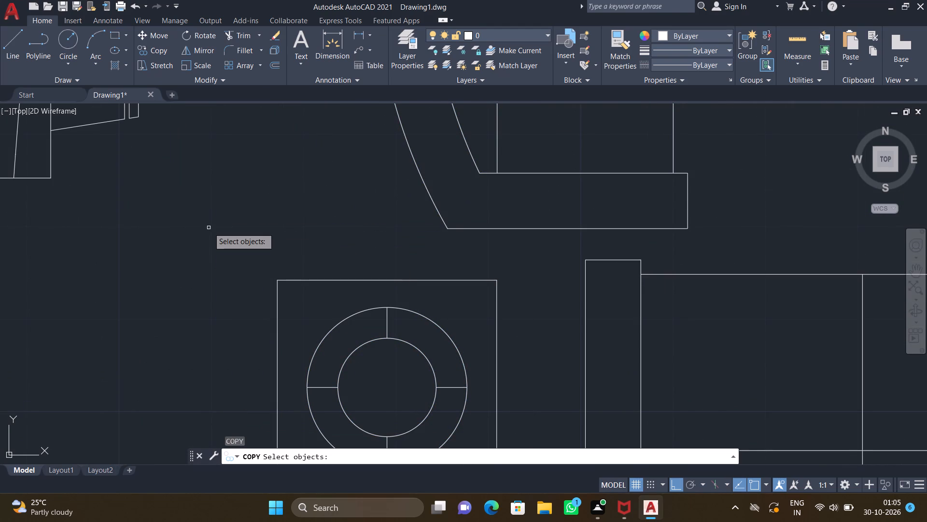
scroll(210, 231, "down", 4)
scroll(285, 302, "up", 2)
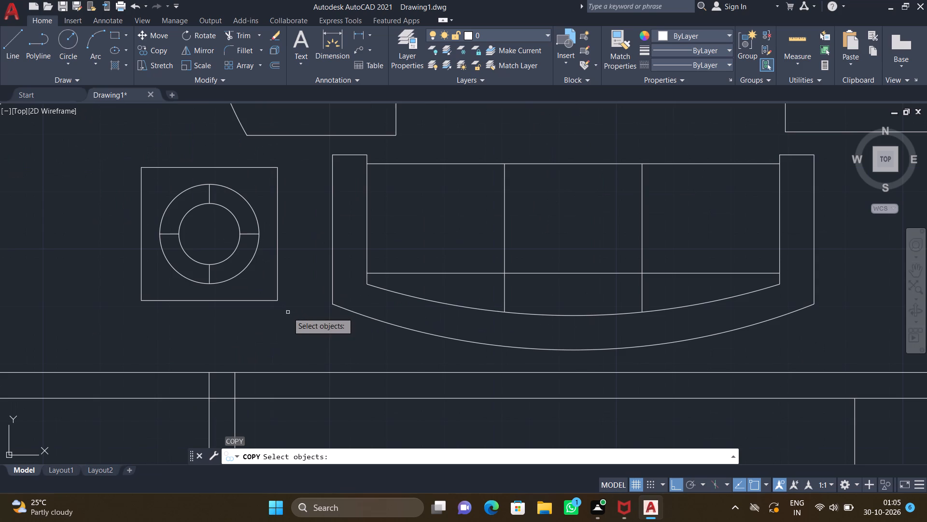
left_click_drag(288, 313, 276, 304)
left_click(113, 160)
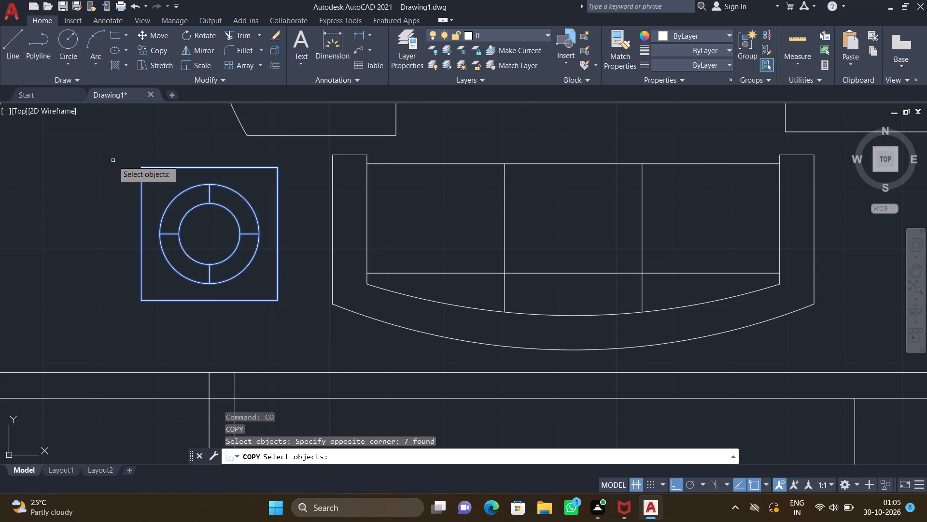
key("Return")
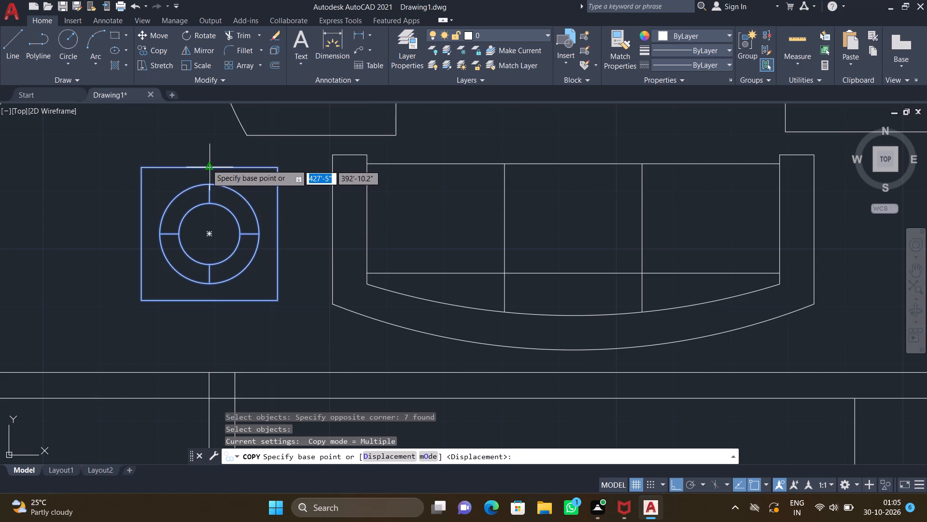
left_click_drag(207, 164, 216, 171)
scroll(384, 235, "down", 2)
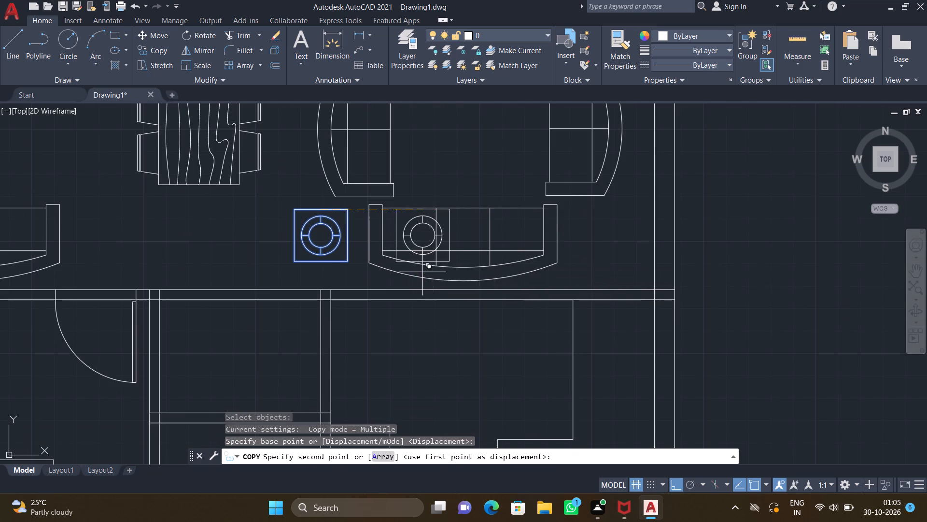
middle_click_drag(498, 267, 317, 265)
scroll(415, 246, "up", 1)
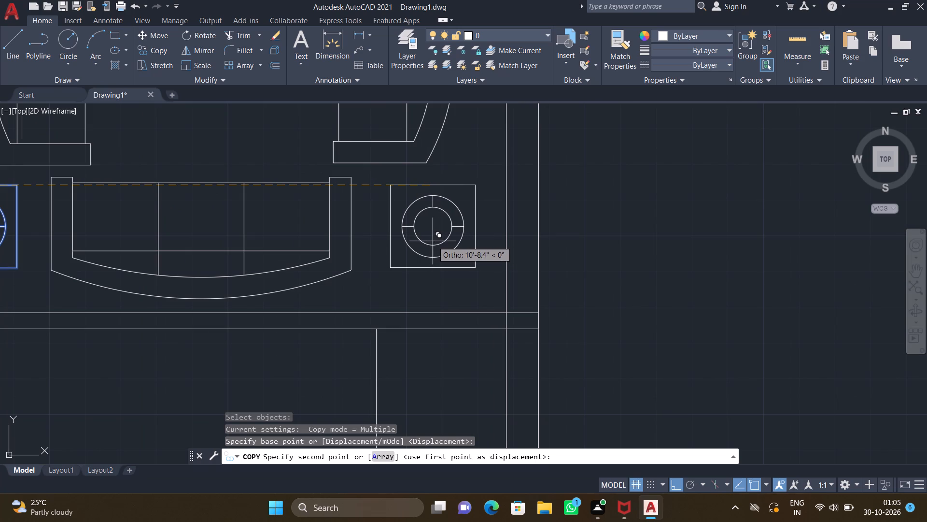
left_click(431, 241)
key("Return")
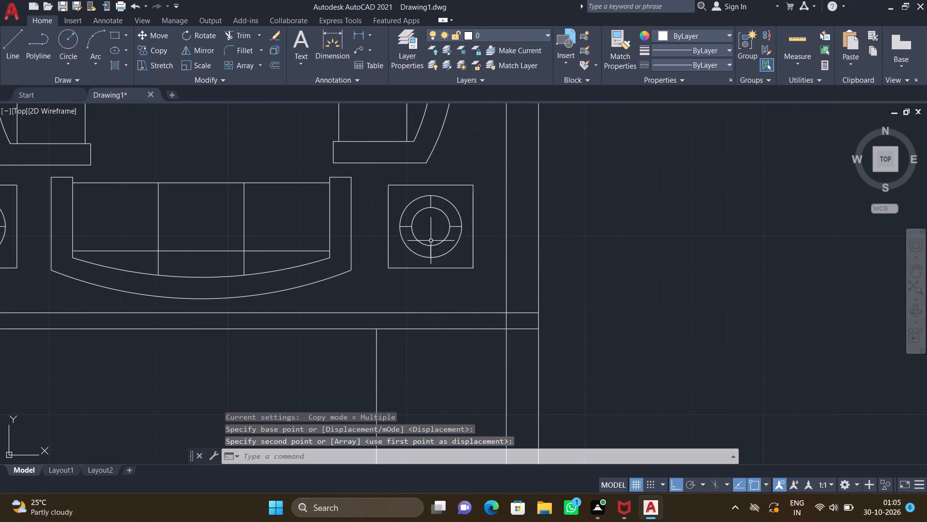
Draw a round centre table, radius about 1 ft 5 in, midway between the two facing two-seat sofas.
scroll(427, 241, "down", 3)
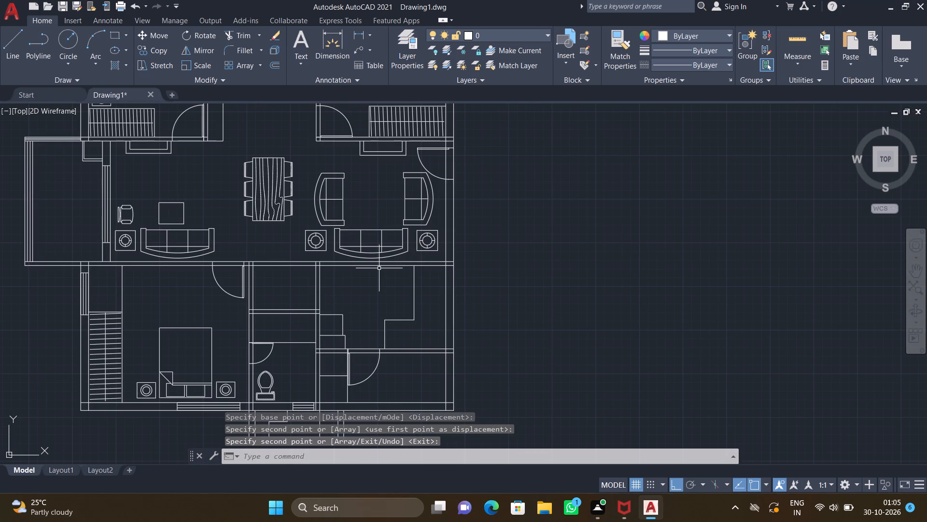
scroll(376, 187, "up", 2)
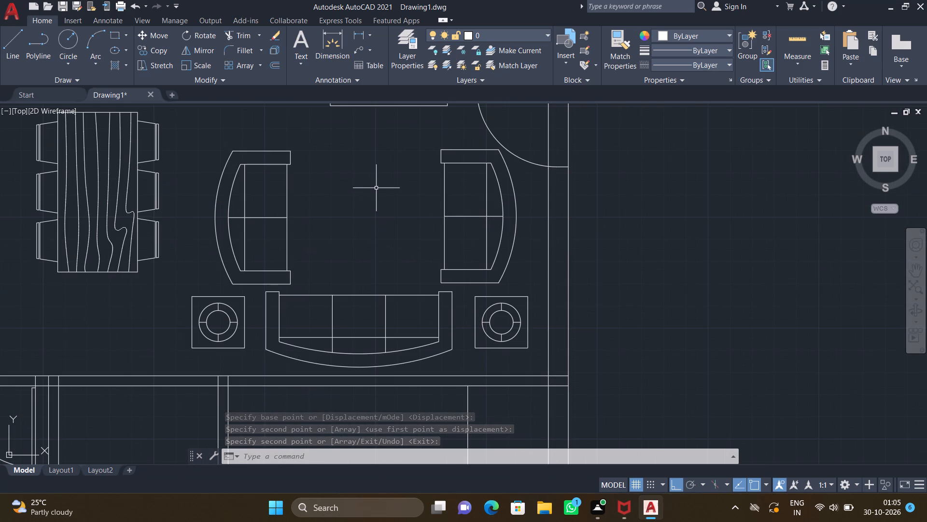
key("c")
key("Return")
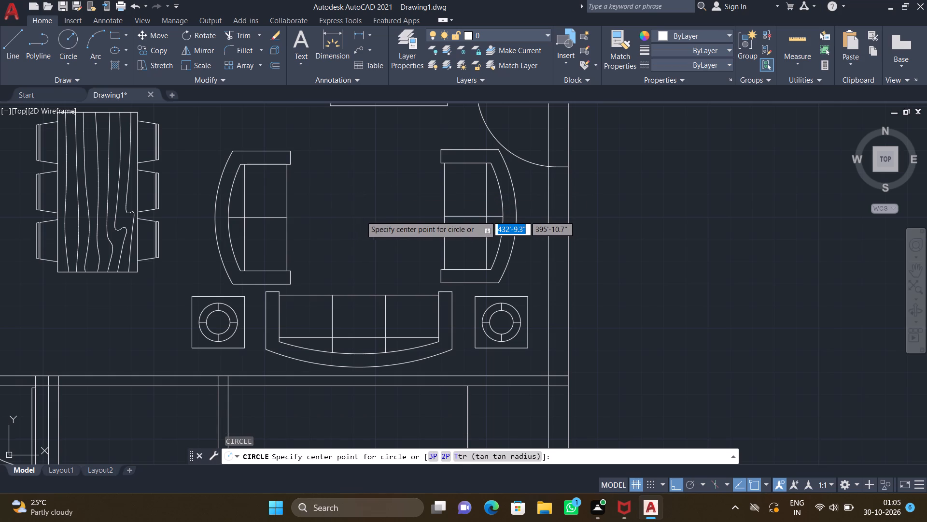
left_click(361, 216)
scroll(365, 260, "up", 1)
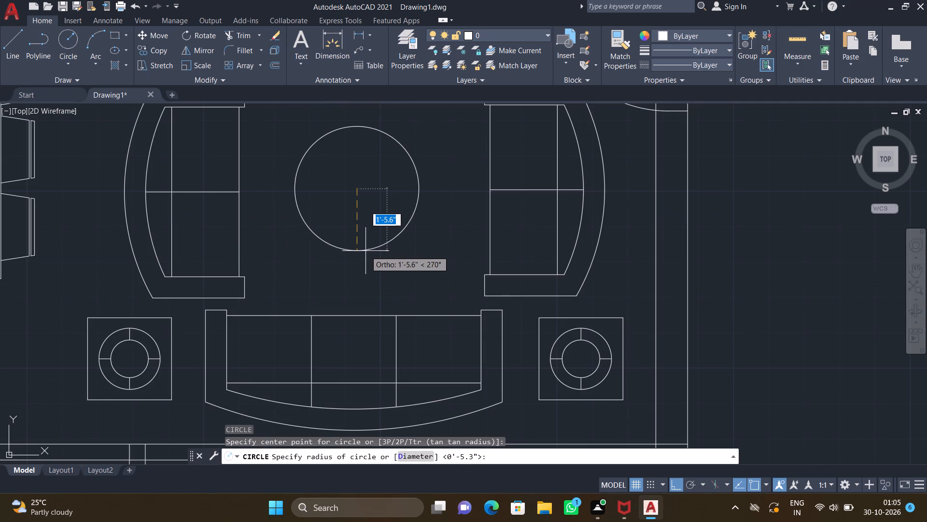
left_click(367, 245)
scroll(257, 277, "down", 2)
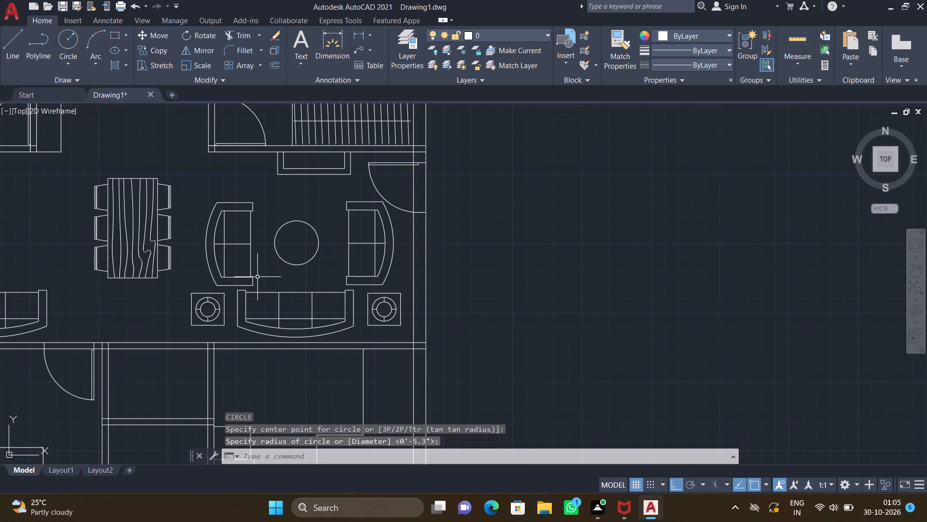
Draw a rectangle about 2 ft 1 in by 2 ft inside the south leg of the L-shaped counter in the southeast room.
scroll(210, 283, "down", 3)
middle_click_drag(166, 301, 383, 256)
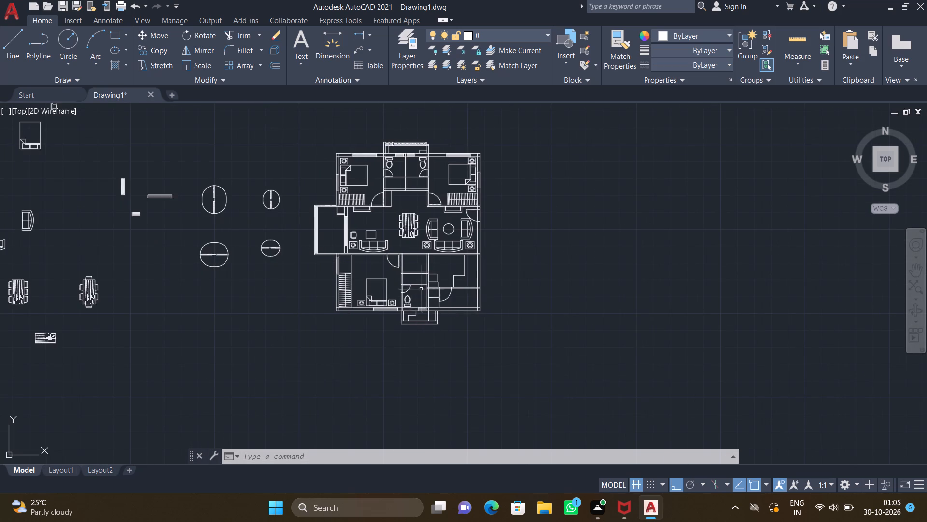
scroll(421, 289, "up", 3)
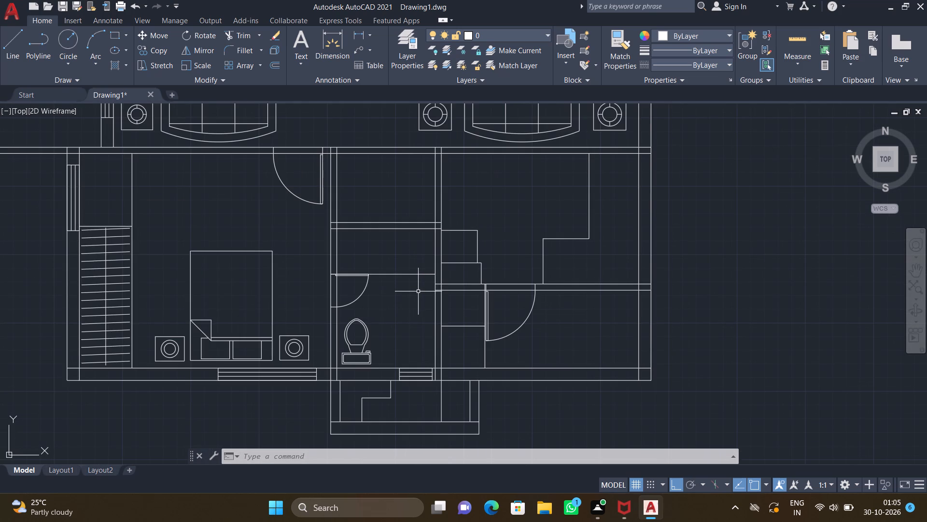
middle_click_drag(429, 300, 169, 265)
scroll(313, 217, "up", 2)
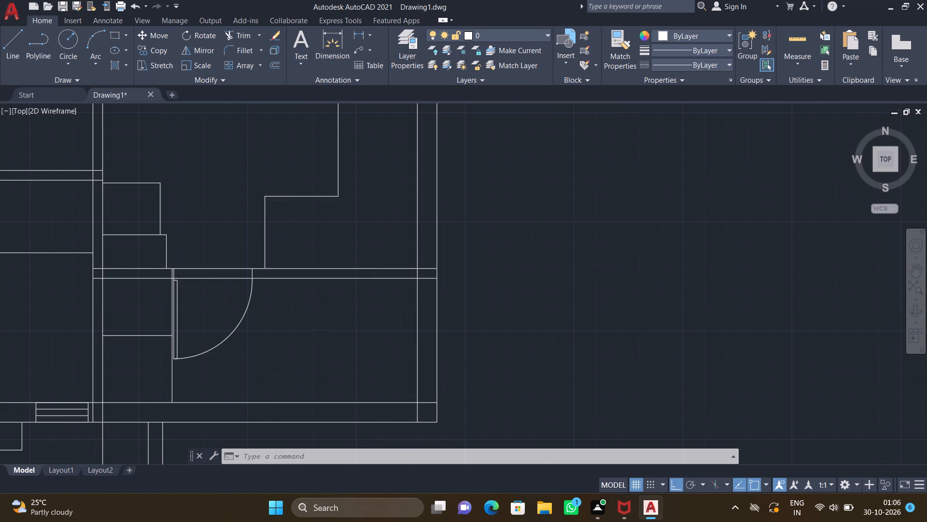
type("REC")
key("Return")
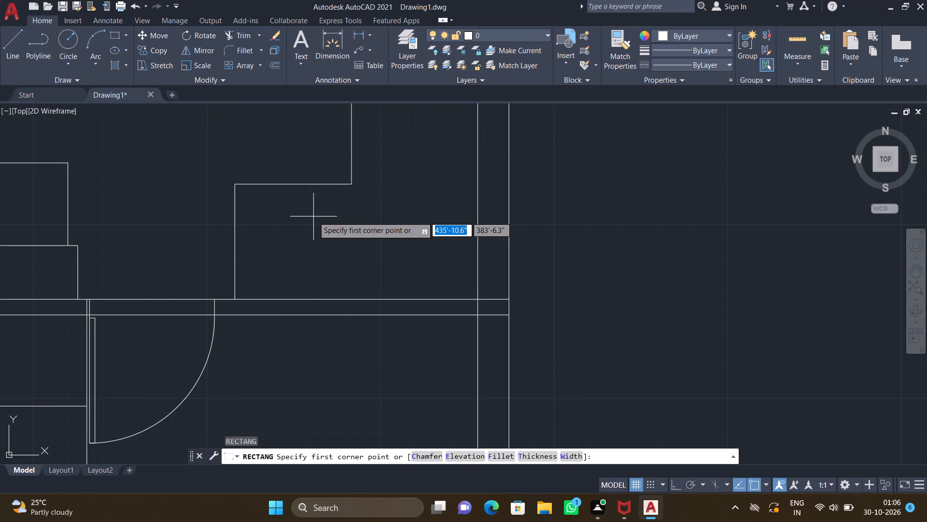
scroll(277, 217, "up", 2)
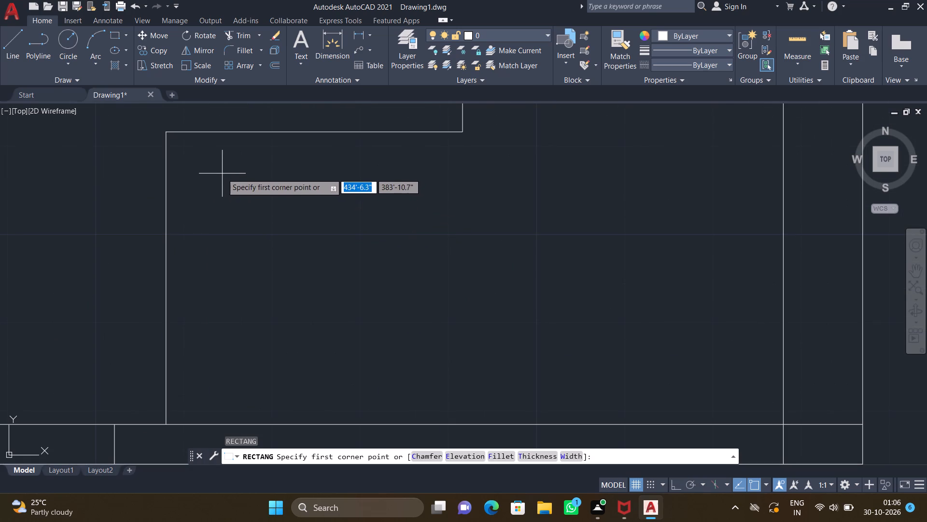
left_click_drag(222, 174, 224, 181)
middle_click_drag(393, 330, 330, 321)
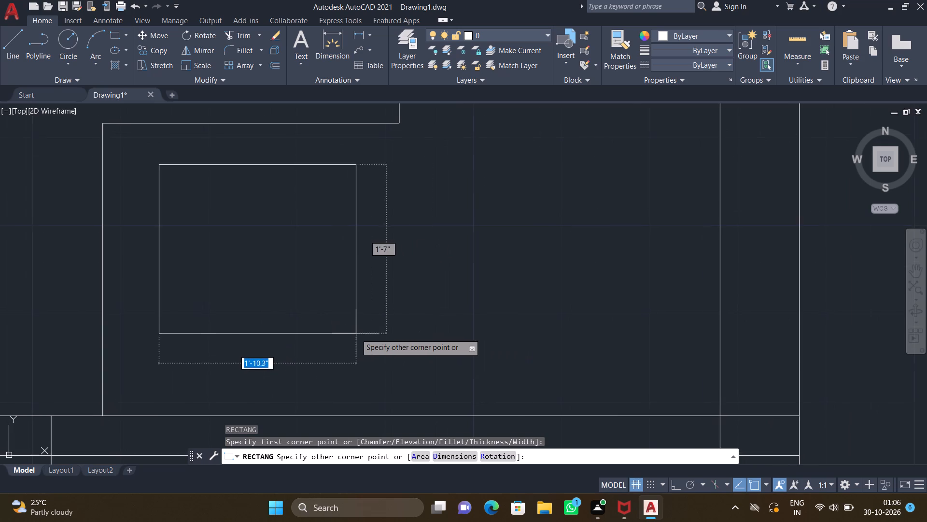
scroll(356, 333, "down", 1)
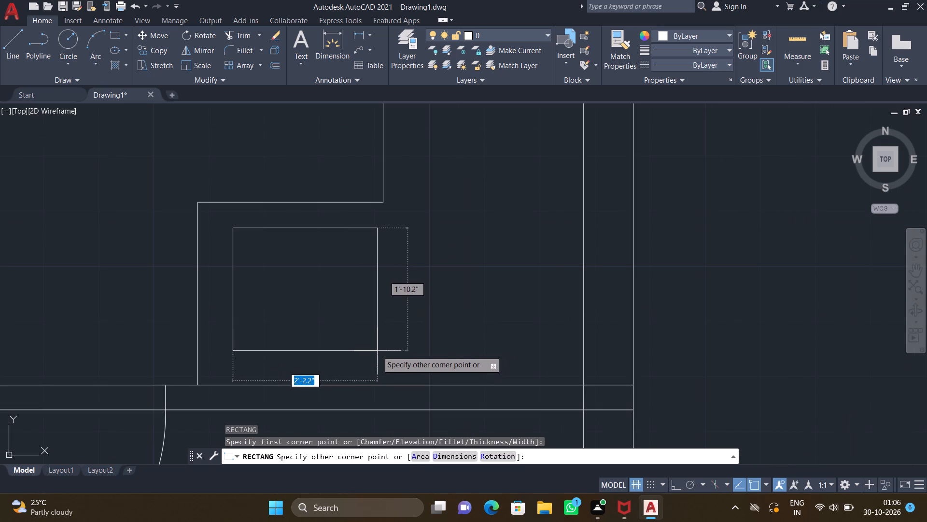
scroll(377, 351, "up", 2)
scroll(374, 362, "down", 2)
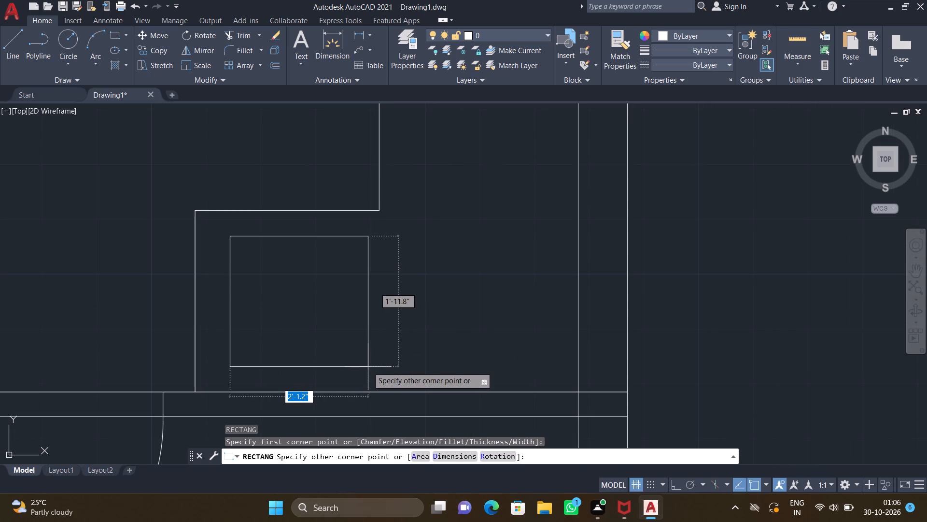
left_click(368, 367)
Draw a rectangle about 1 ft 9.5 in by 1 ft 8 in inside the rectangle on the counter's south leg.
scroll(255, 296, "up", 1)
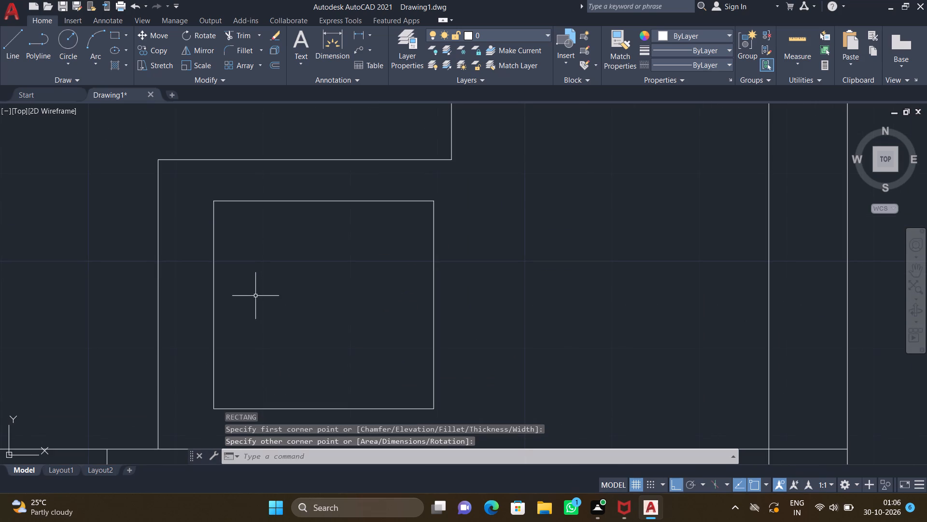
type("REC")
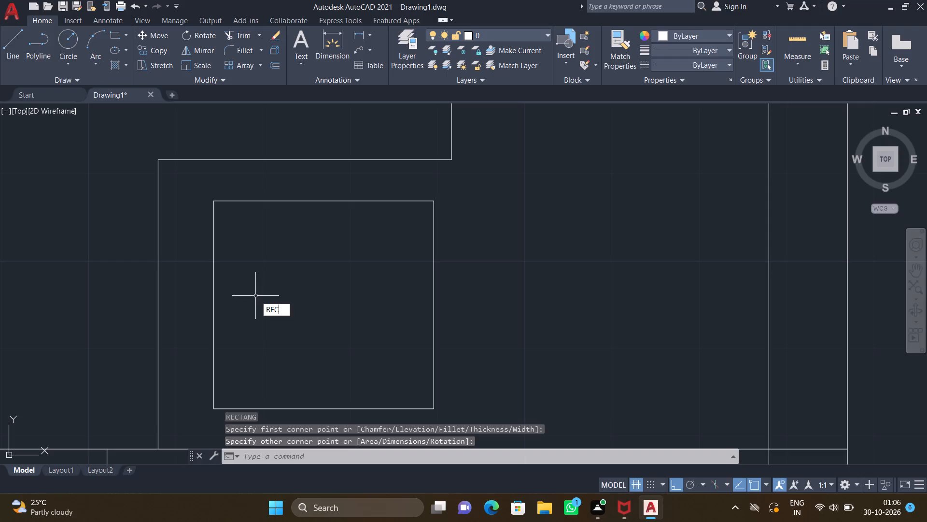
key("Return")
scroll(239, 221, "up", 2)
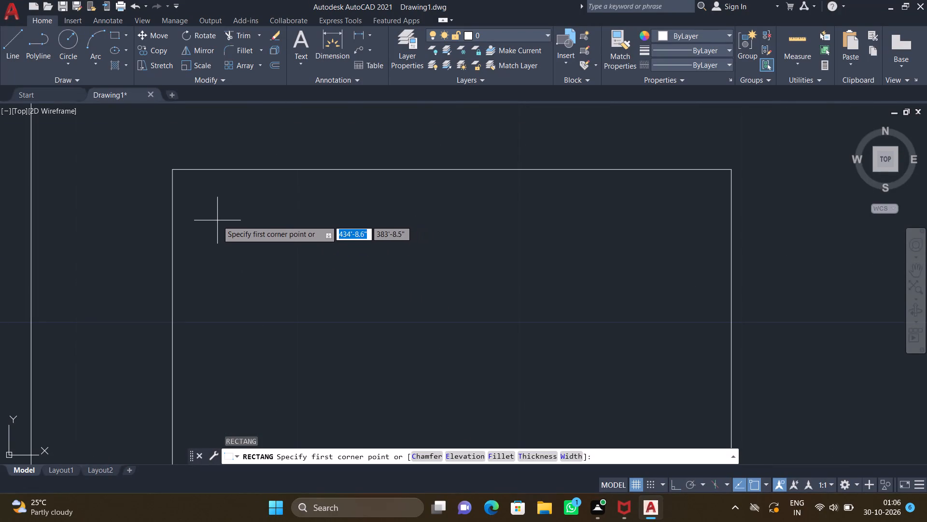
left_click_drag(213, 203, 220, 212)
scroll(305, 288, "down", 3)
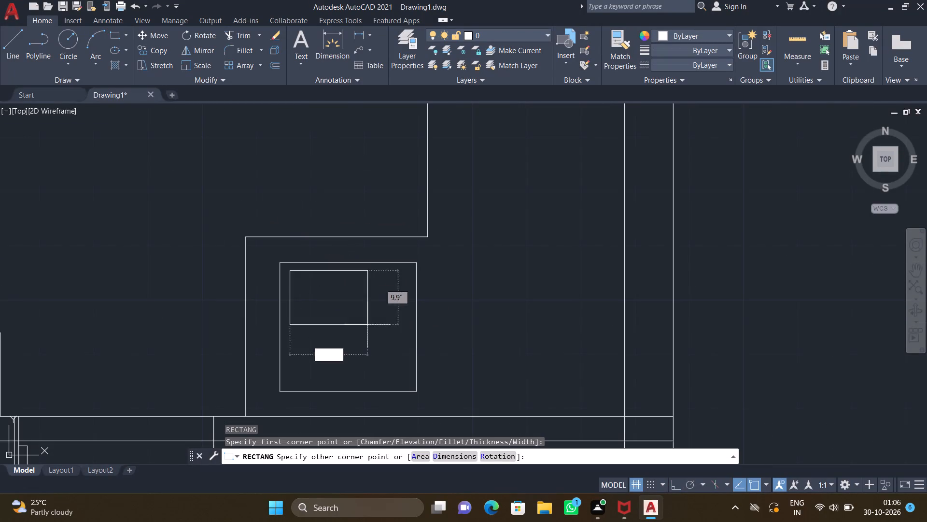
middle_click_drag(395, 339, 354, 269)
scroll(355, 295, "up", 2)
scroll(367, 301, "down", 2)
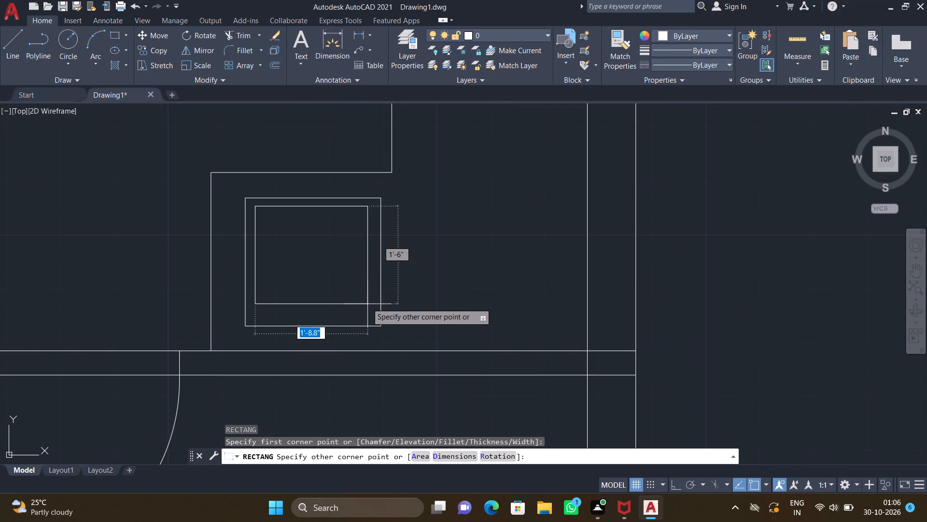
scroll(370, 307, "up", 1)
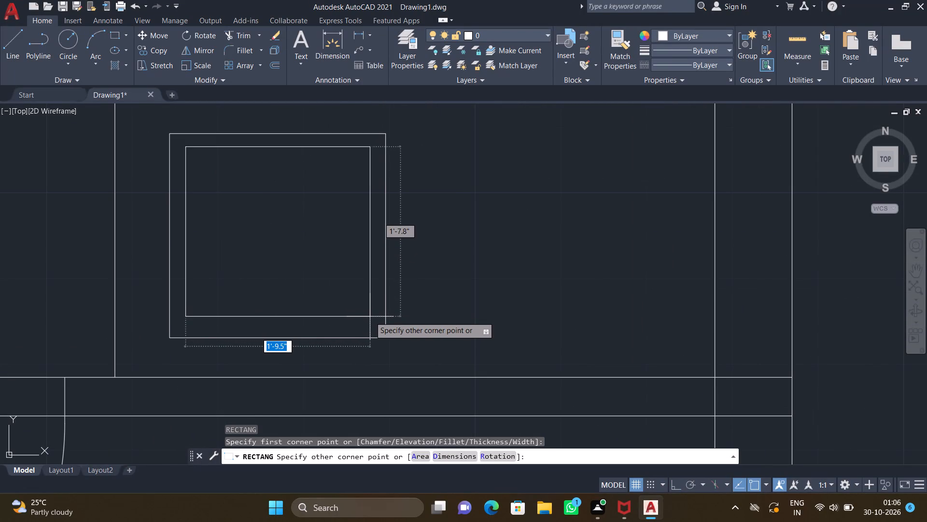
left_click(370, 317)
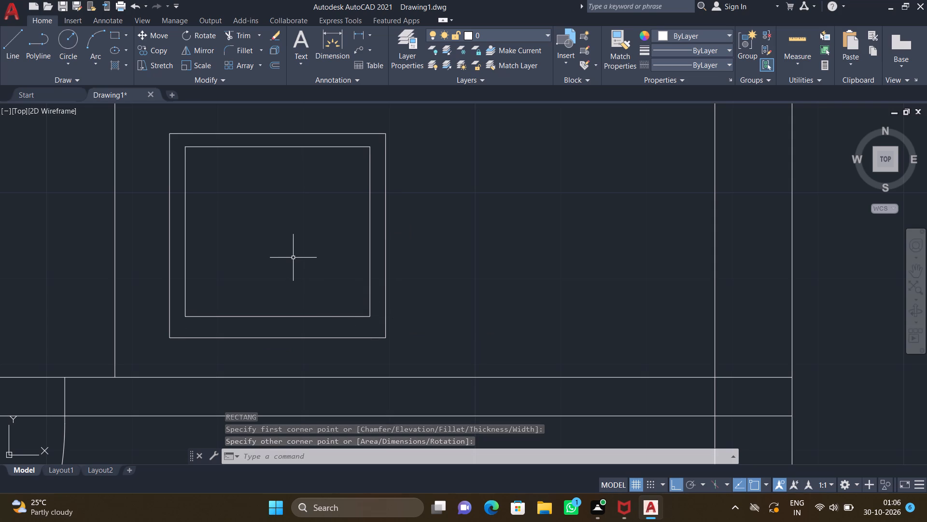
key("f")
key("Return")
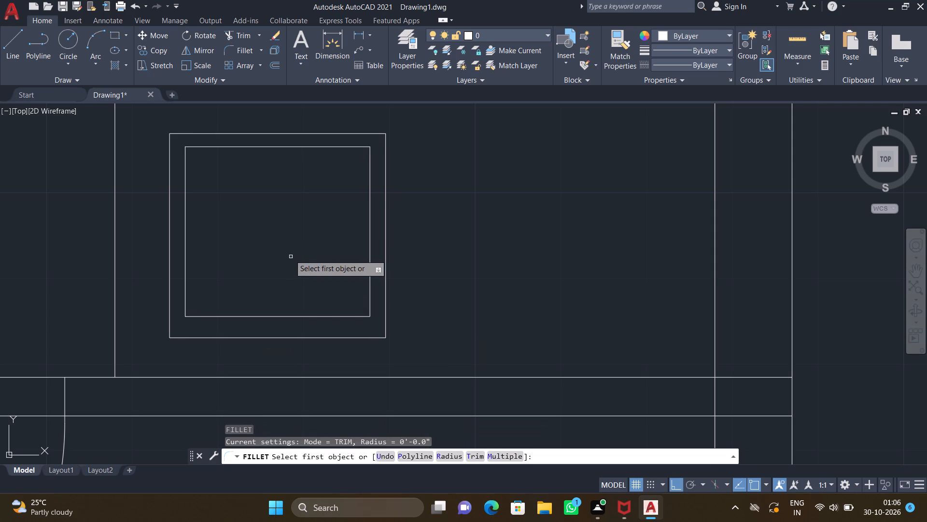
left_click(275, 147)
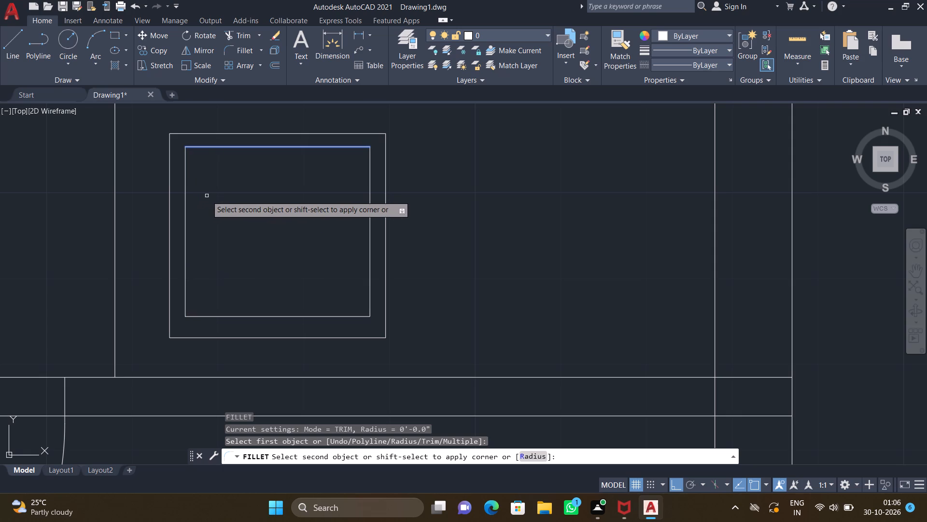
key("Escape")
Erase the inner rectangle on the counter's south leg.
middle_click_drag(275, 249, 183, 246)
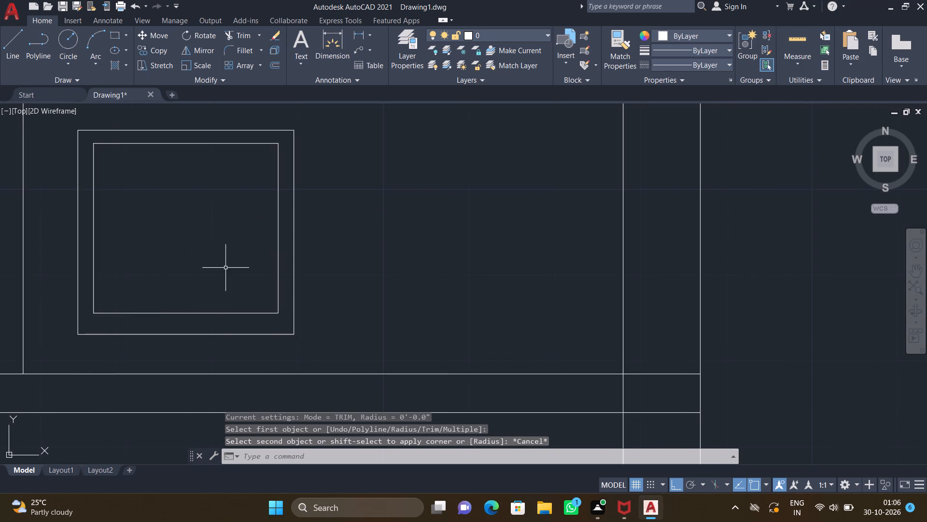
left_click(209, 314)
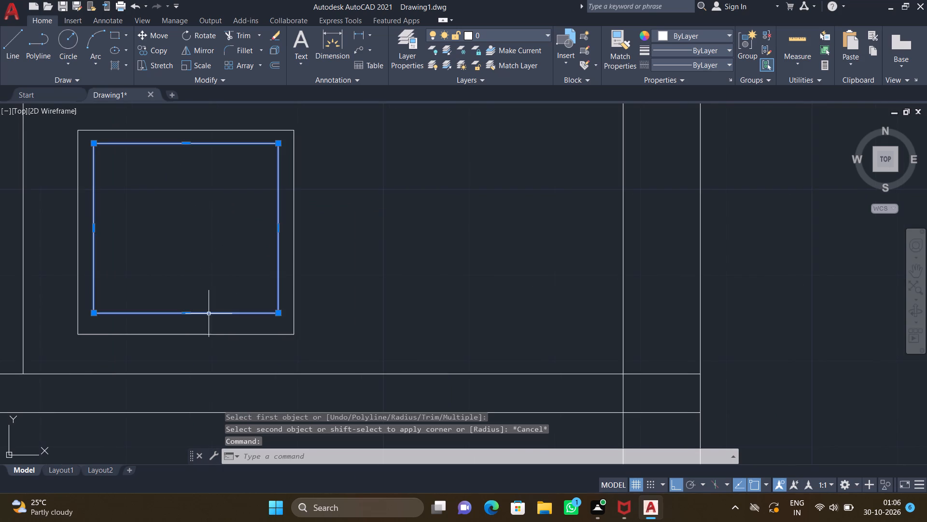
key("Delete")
Draw an inner rectangle about 1 ft 10.7 in by 1 ft 9 in, evenly inset within the counter's rectangle.
type("REC")
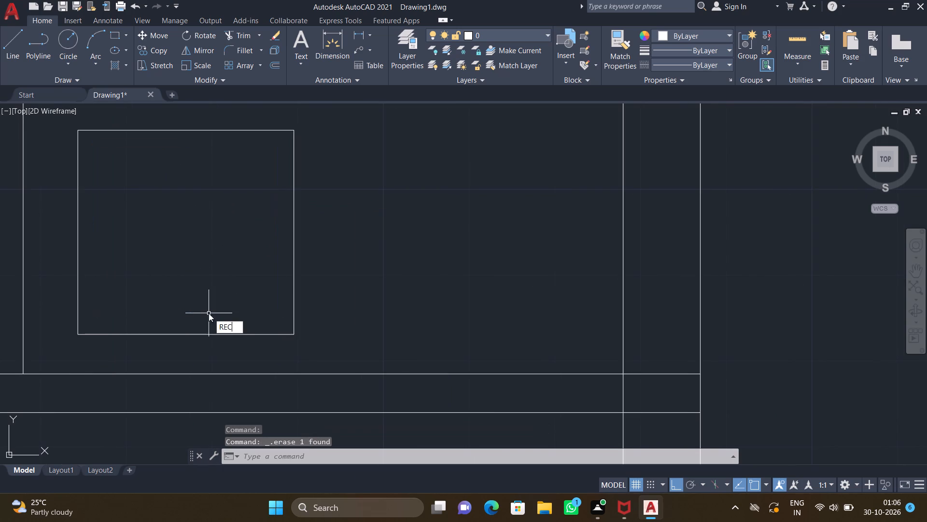
key("Return")
middle_click_drag(124, 293, 232, 285)
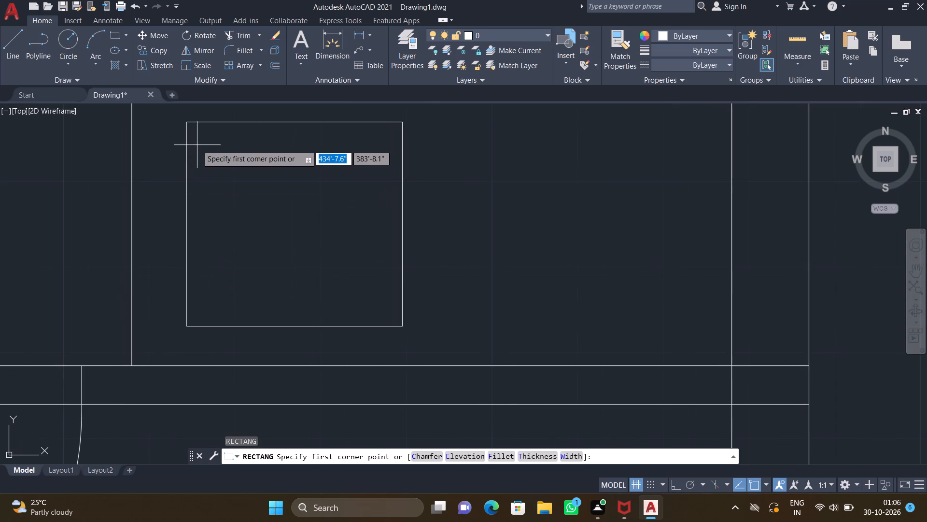
scroll(200, 142, "up", 1)
left_click_drag(194, 128, 207, 147)
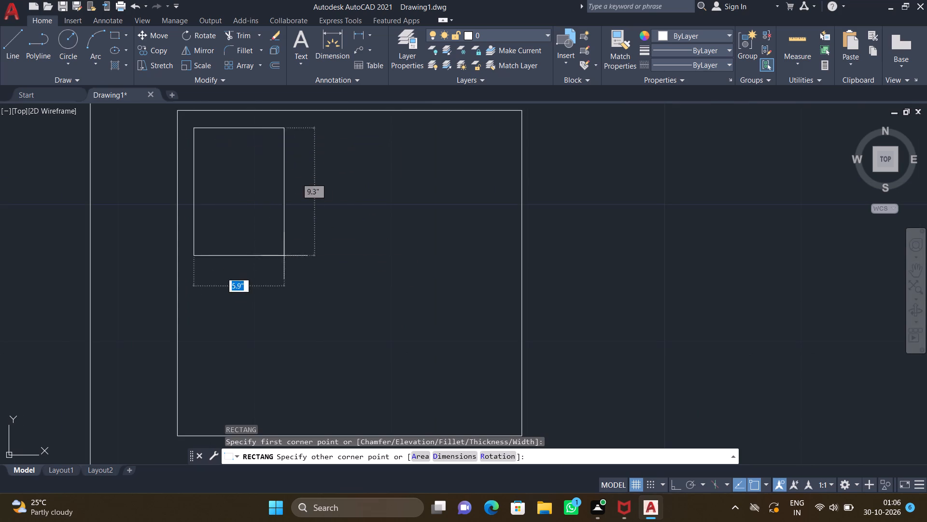
middle_click_drag(431, 352, 389, 364)
scroll(407, 363, "down", 1)
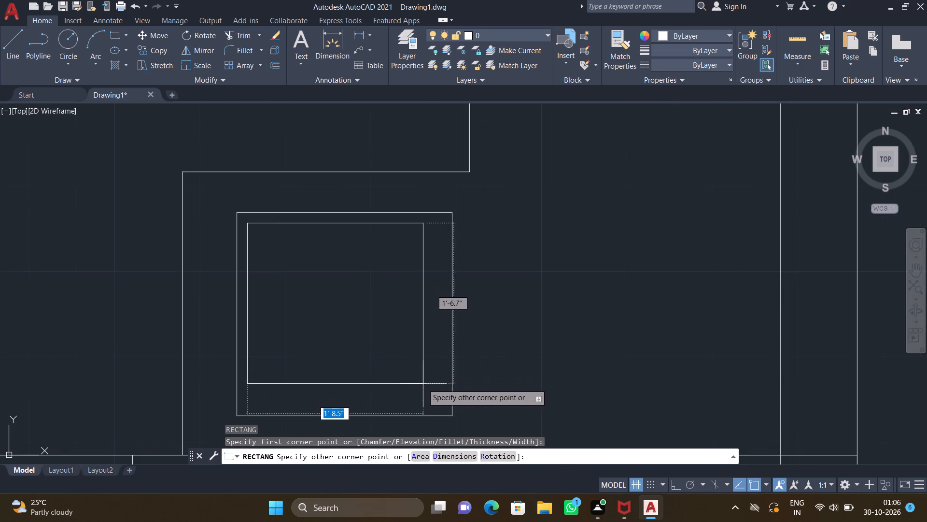
scroll(438, 400, "up", 1)
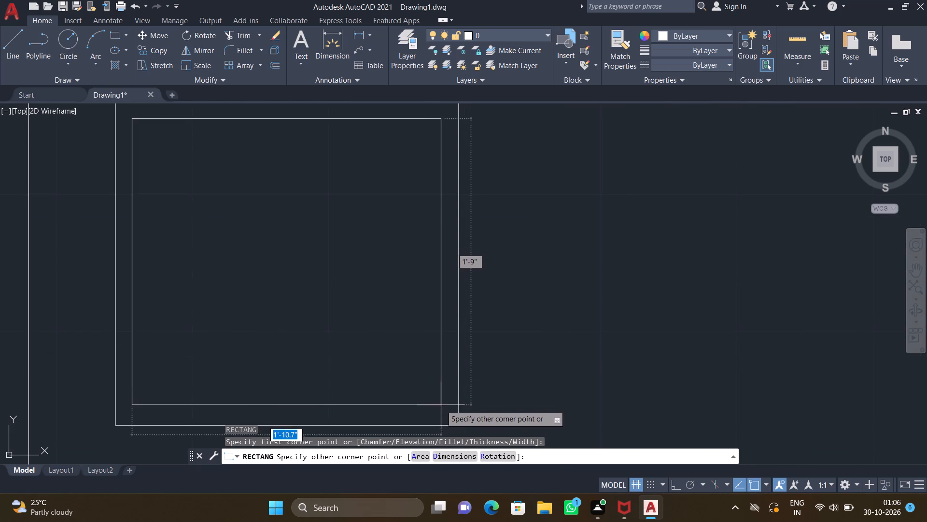
left_click(441, 406)
scroll(283, 320, "down", 1)
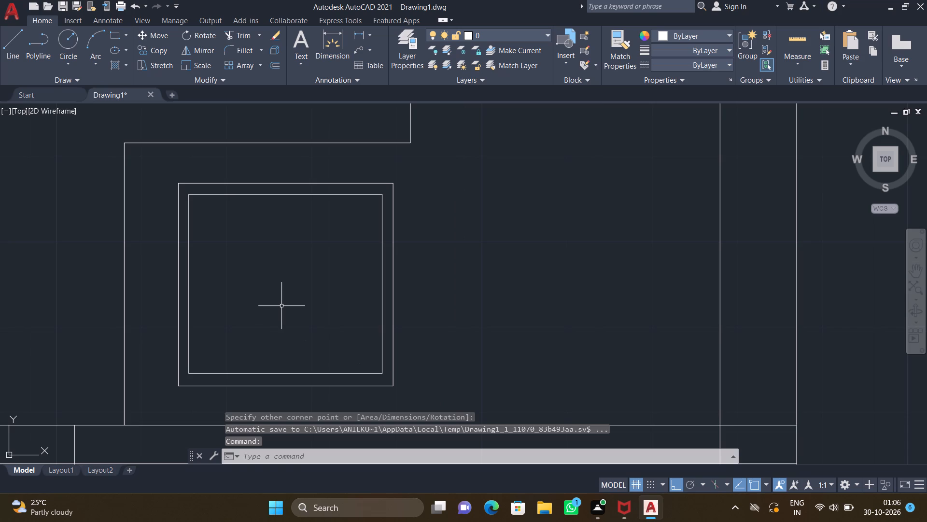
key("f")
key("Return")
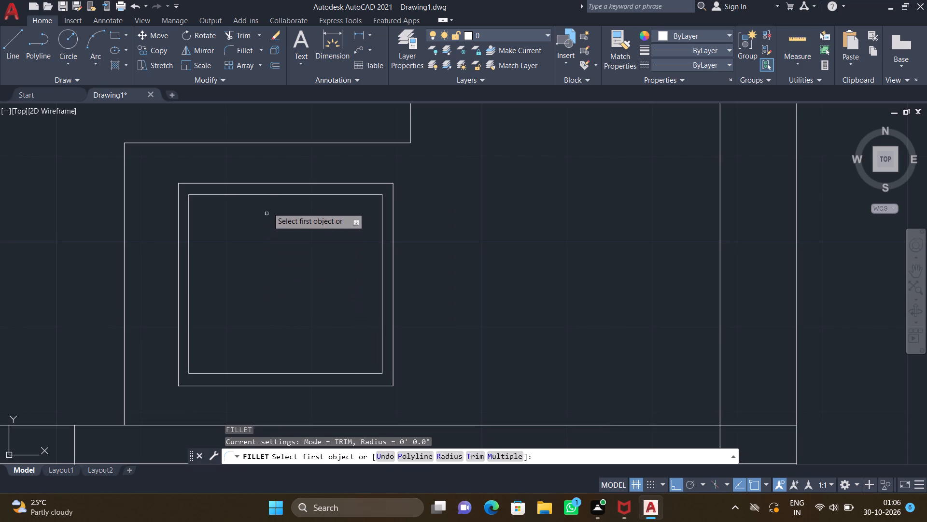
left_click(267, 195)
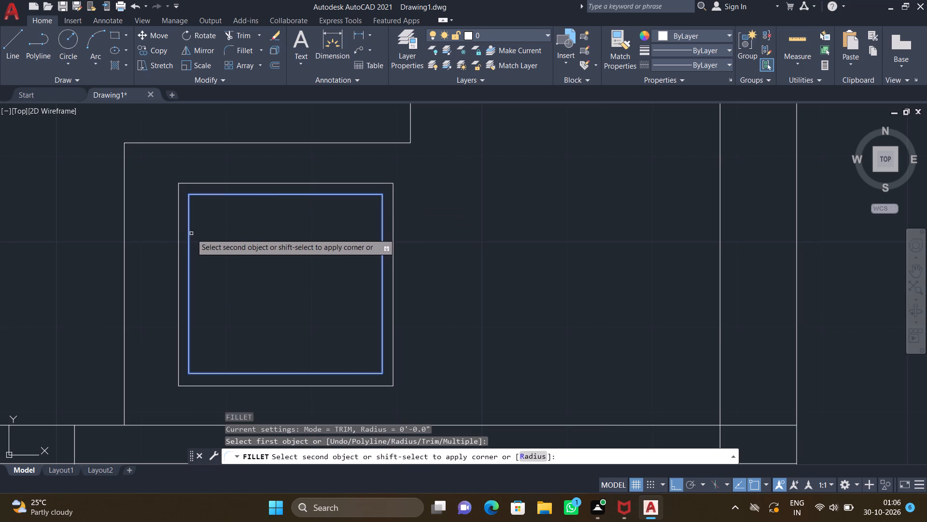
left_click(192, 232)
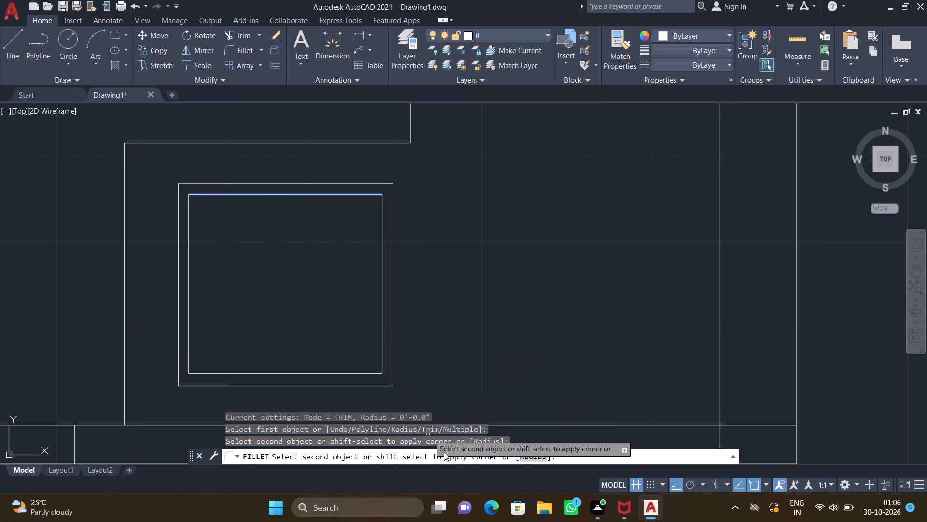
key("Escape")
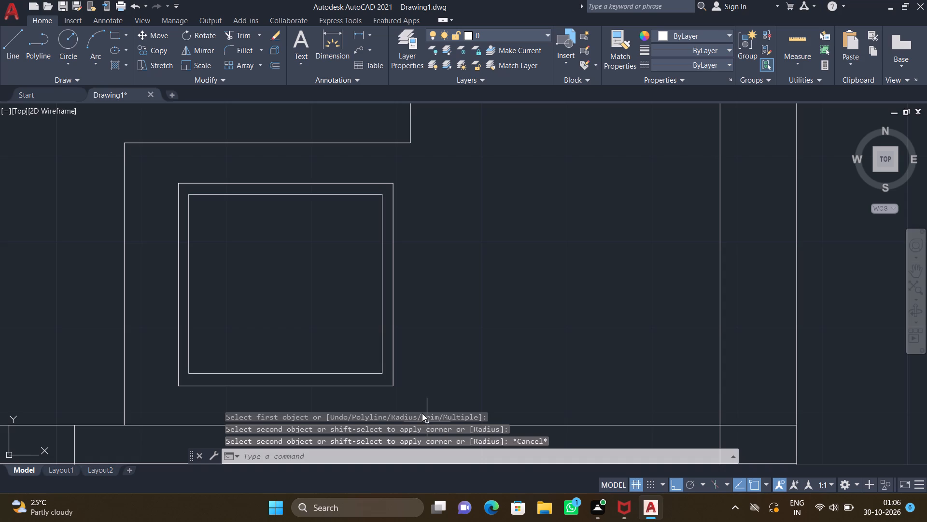
Fillet all four corners of the inner rectangle with a 3 in radius.
key("f")
key("Return")
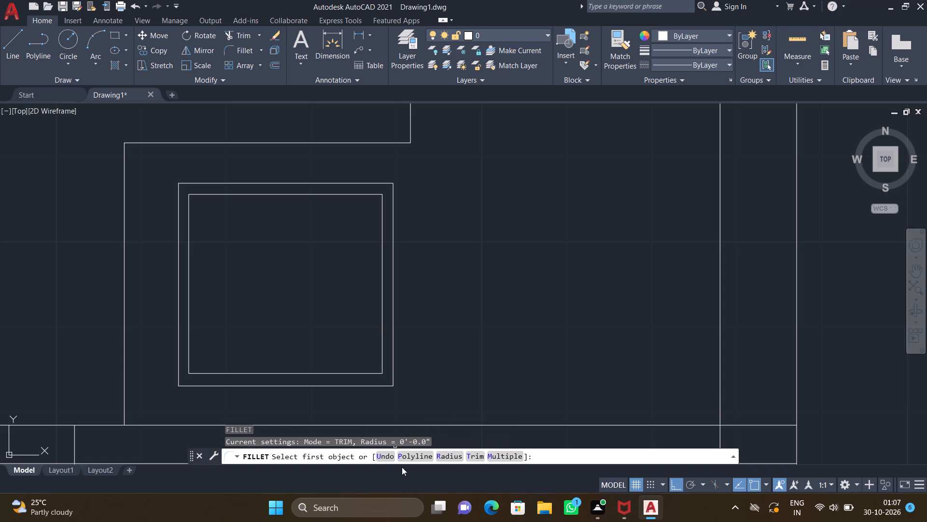
left_click(446, 455)
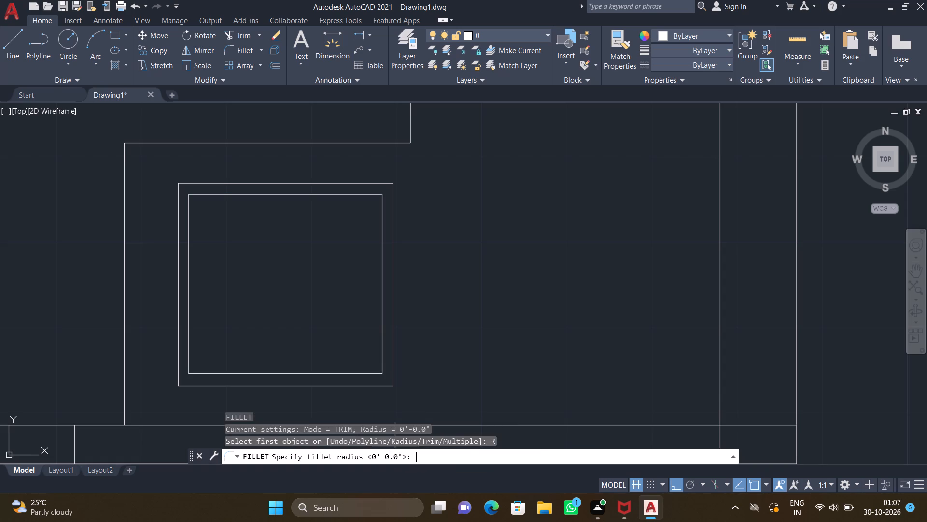
type("3\"")
key("Return")
left_click(257, 195)
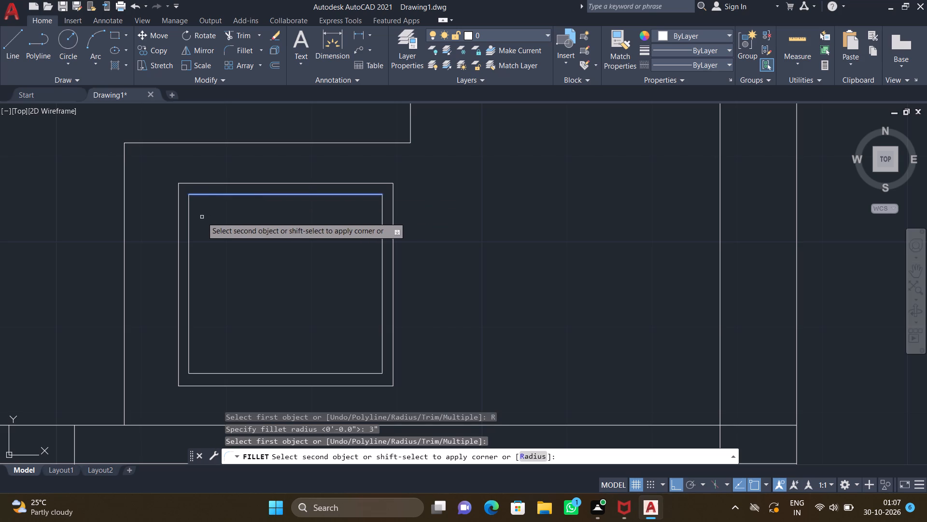
left_click(189, 216)
key("space")
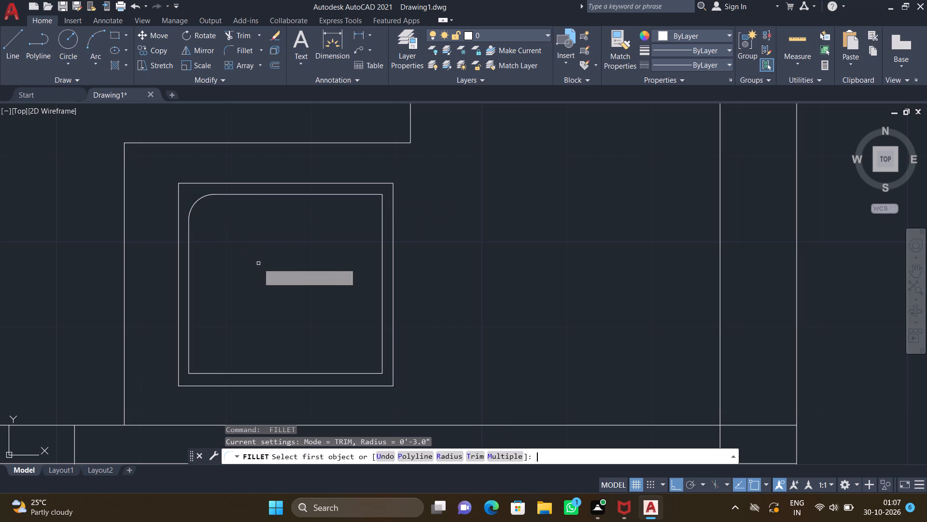
left_click_drag(187, 275, 189, 276)
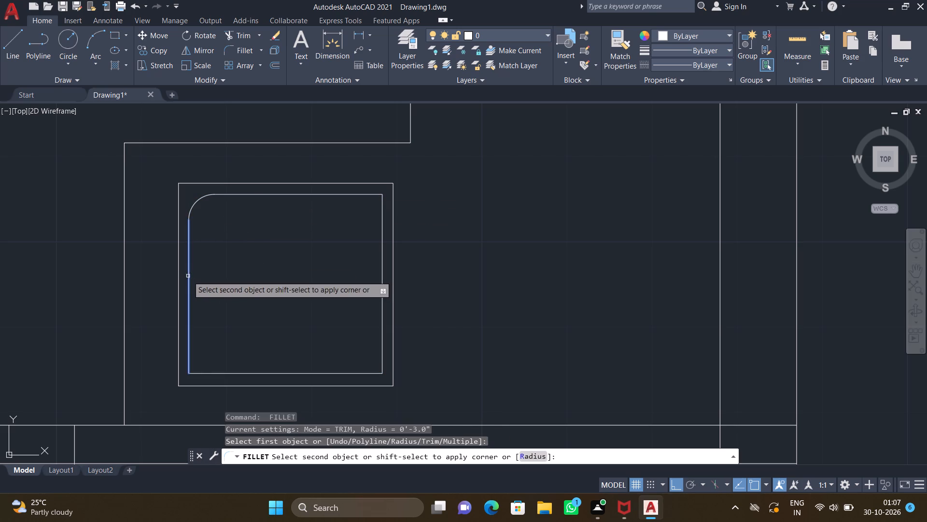
left_click_drag(189, 276, 190, 280)
left_click(227, 373)
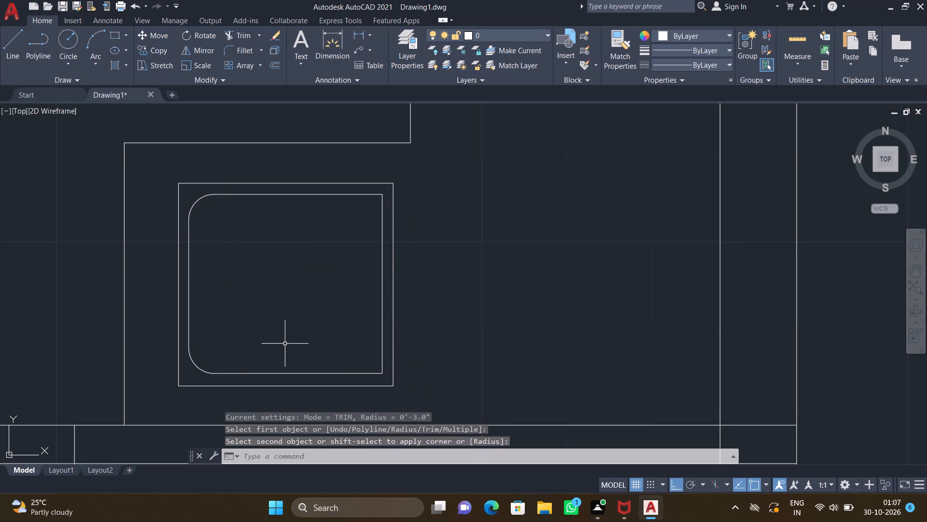
key("space")
left_click(343, 374)
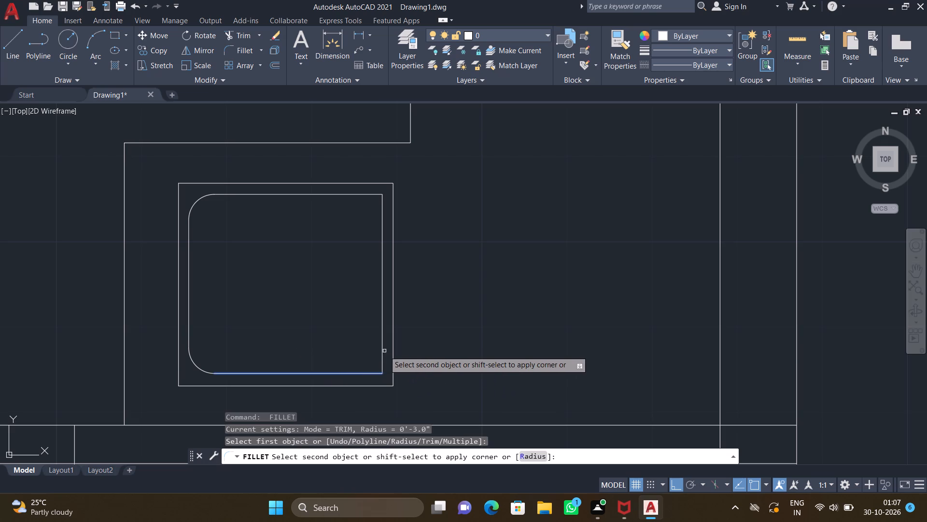
left_click(382, 334)
key("space")
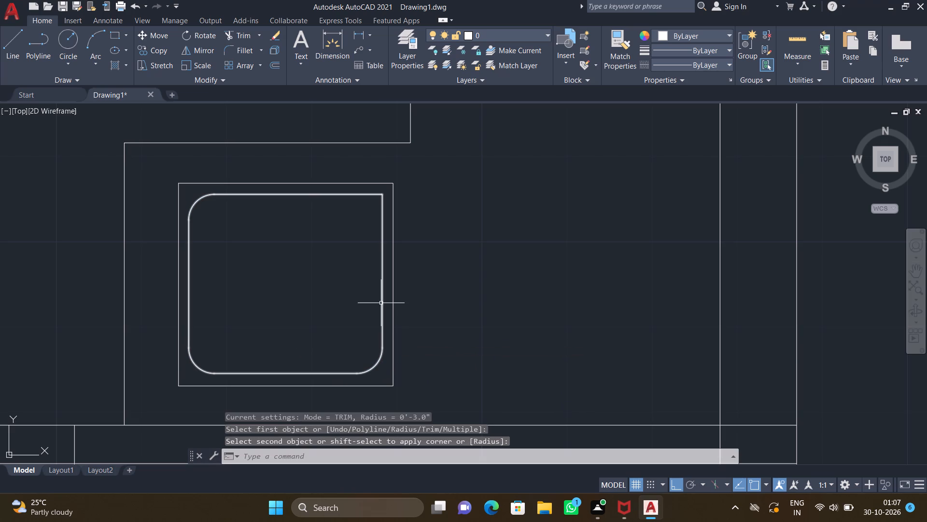
left_click_drag(367, 194, 370, 200)
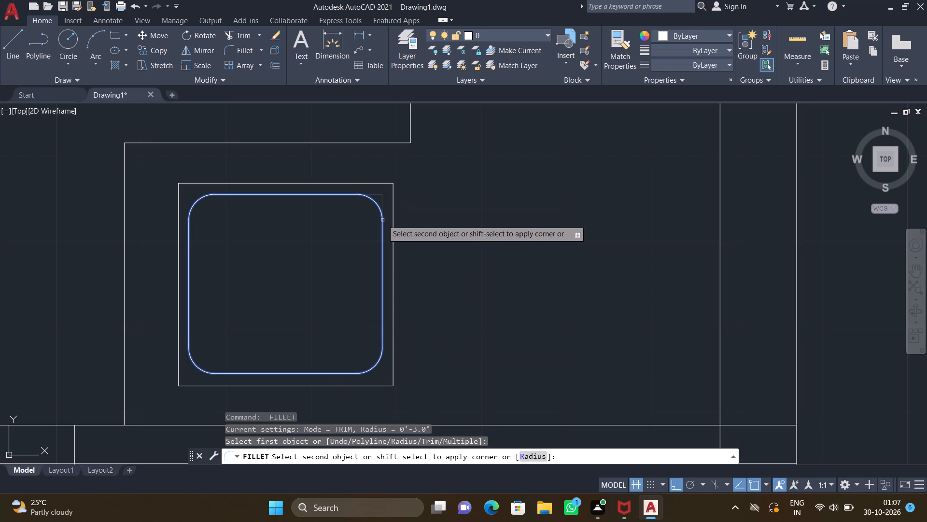
left_click(382, 220)
Draw a circle of about 1.5 in radius at the centre of the filleted inner rectangle on the counter's south leg.
scroll(276, 277, "down", 3)
middle_click_drag(296, 291, 217, 293)
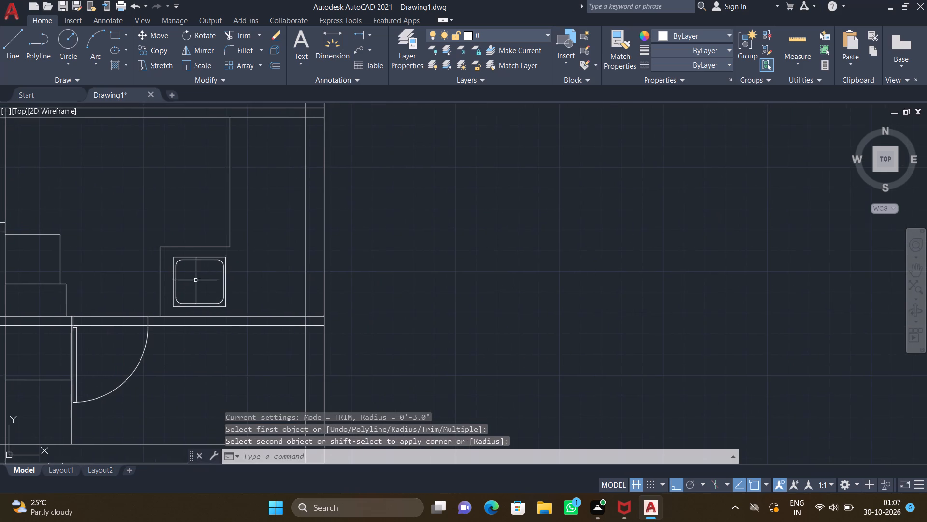
scroll(195, 277, "up", 2)
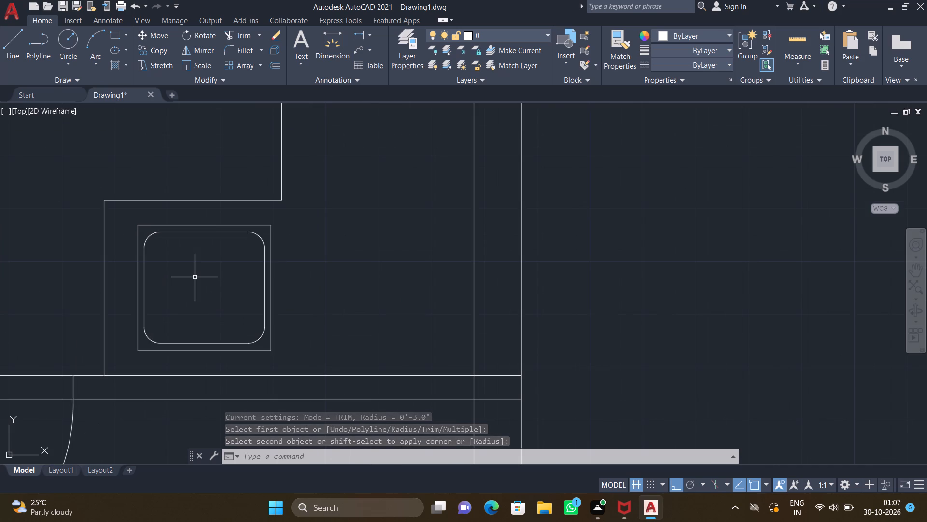
key("c")
key("Return")
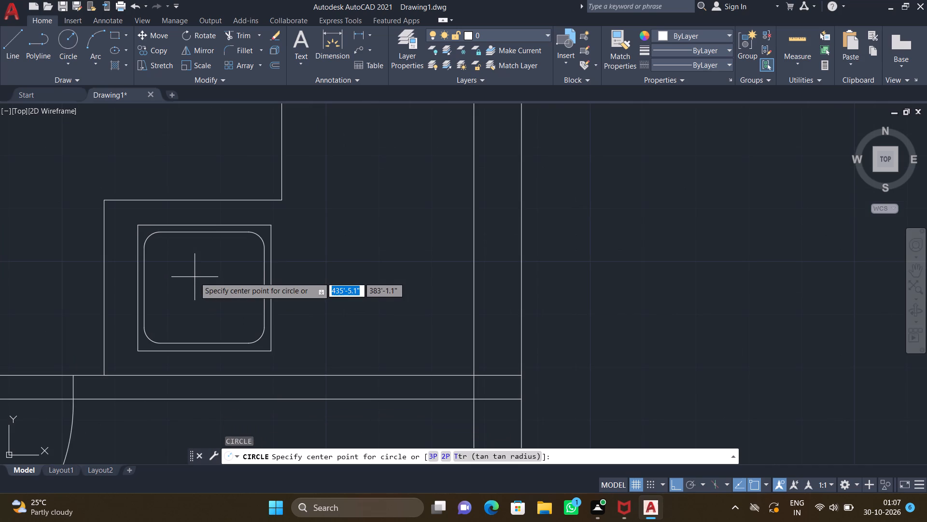
scroll(205, 236, "up", 1)
scroll(202, 233, "down", 1)
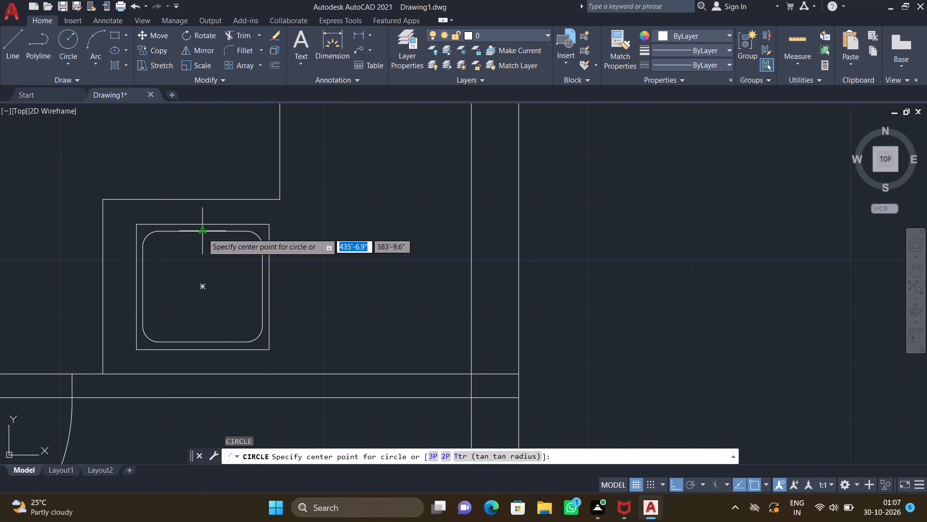
left_click_drag(203, 287, 206, 300)
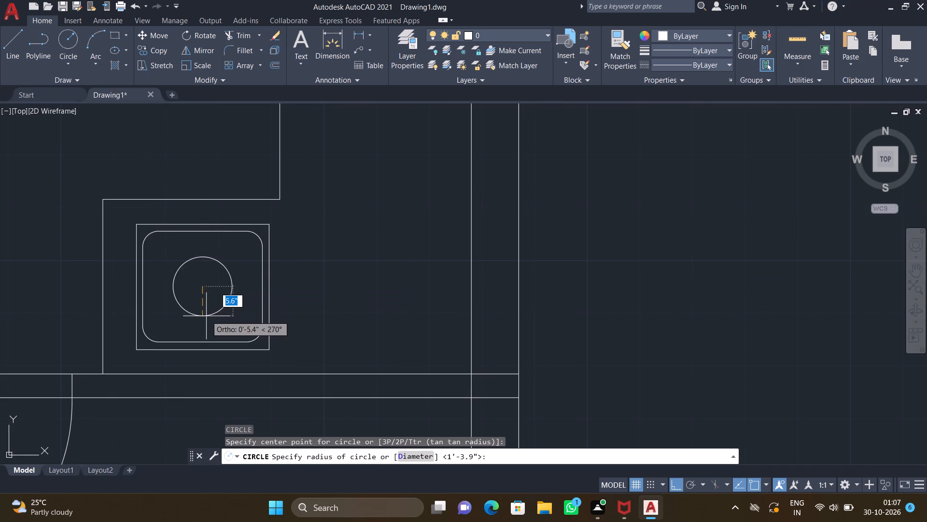
scroll(204, 299, "up", 1)
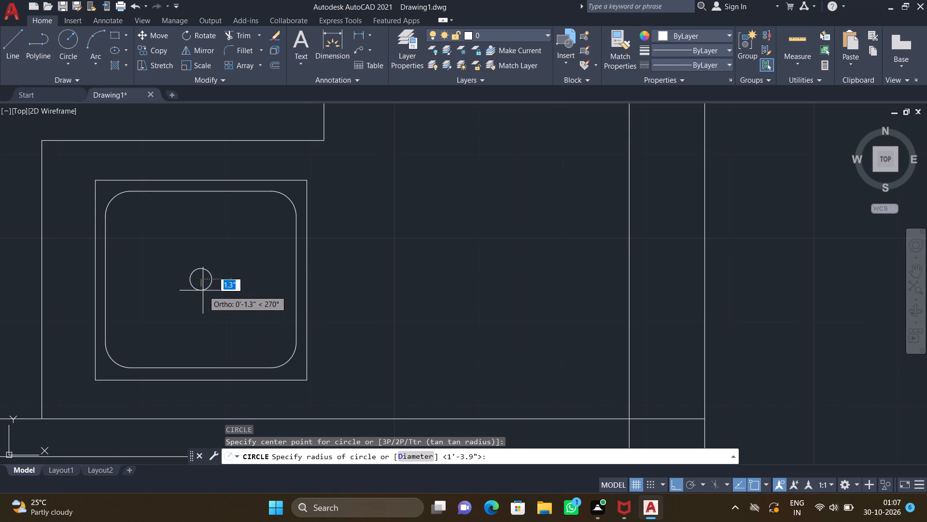
left_click(203, 292)
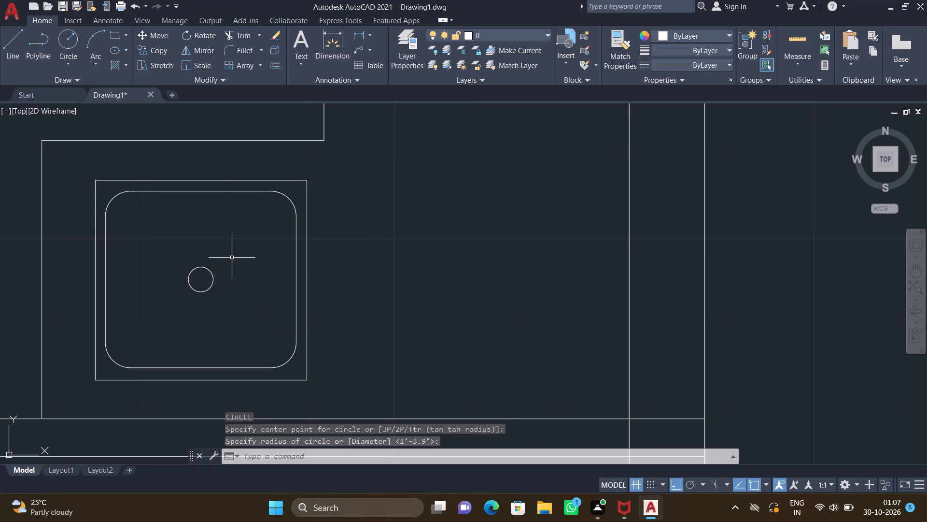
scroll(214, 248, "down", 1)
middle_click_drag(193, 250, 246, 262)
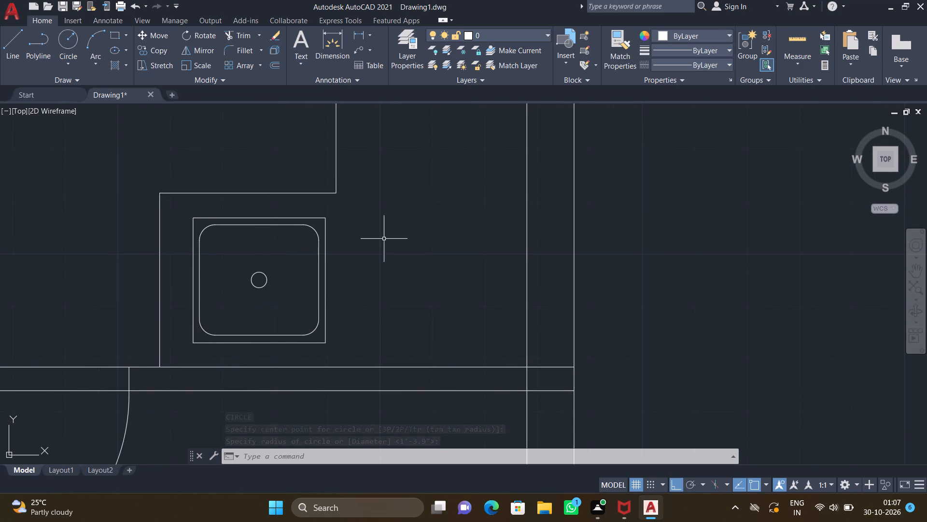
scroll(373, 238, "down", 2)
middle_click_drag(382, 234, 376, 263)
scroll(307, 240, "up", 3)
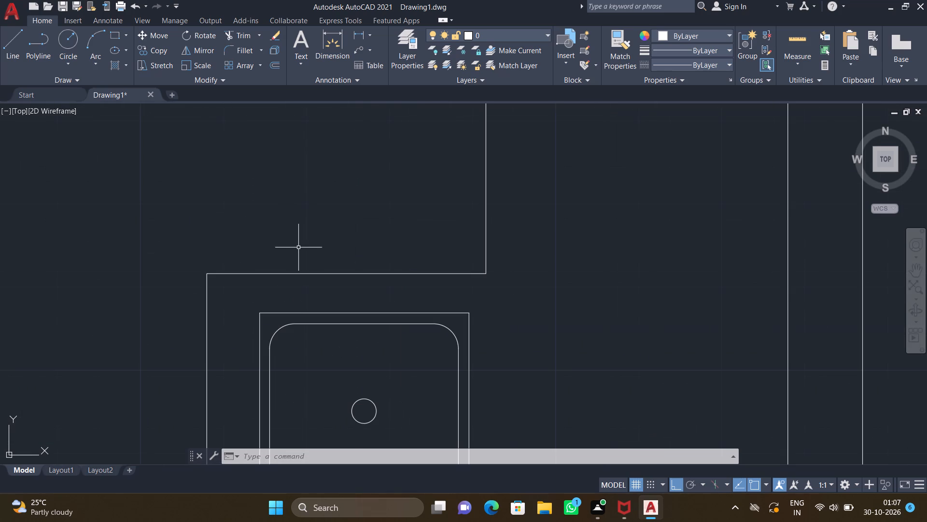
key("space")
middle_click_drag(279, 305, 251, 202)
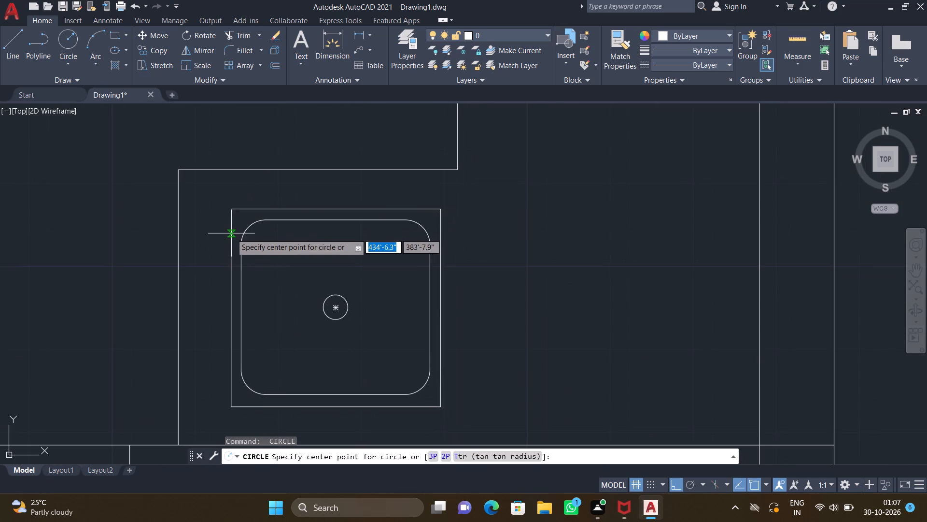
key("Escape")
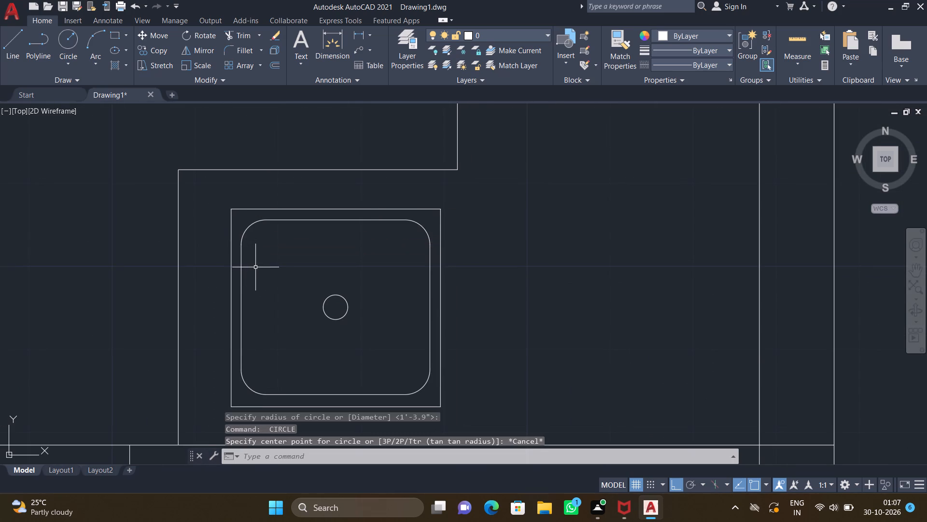
Fillet all four corners of the outer rectangle around the drain circle with a 3 in radius.
key("f")
key("Return")
middle_click_drag(276, 250, 228, 220)
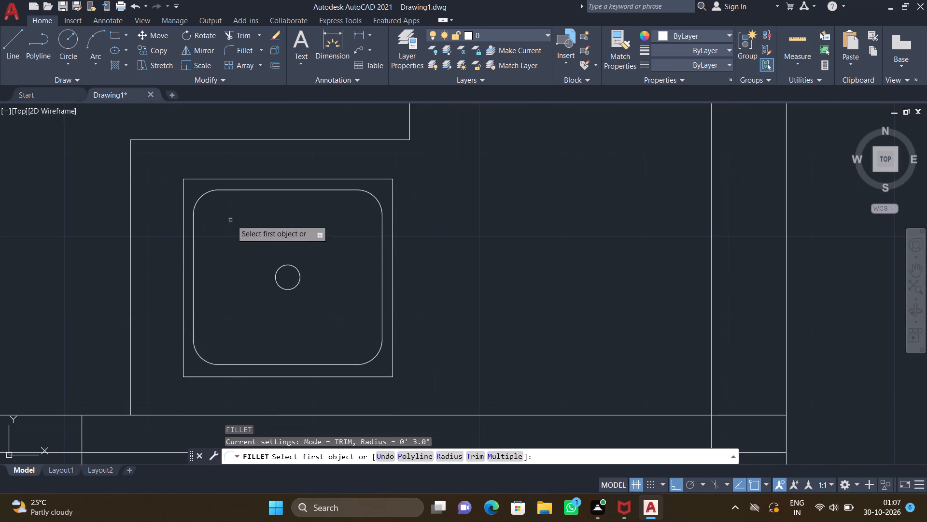
left_click(224, 178)
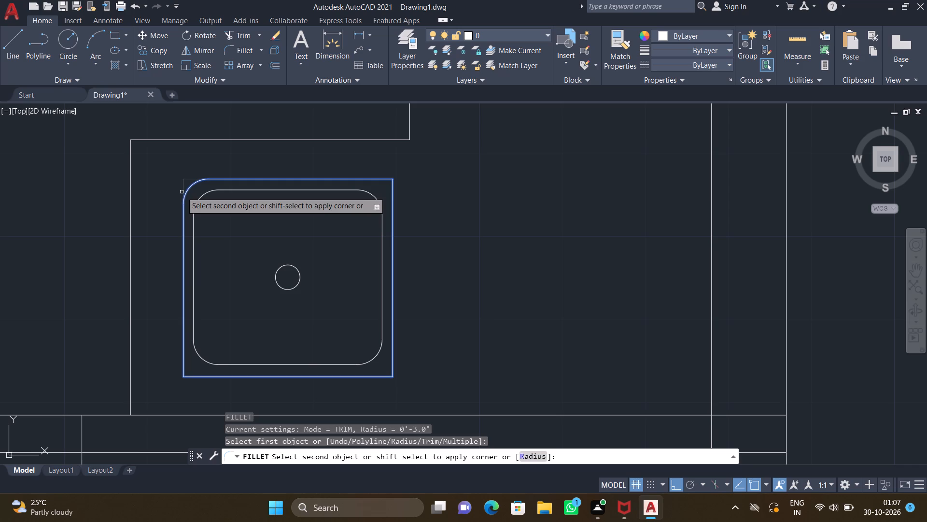
left_click(182, 192)
key("space")
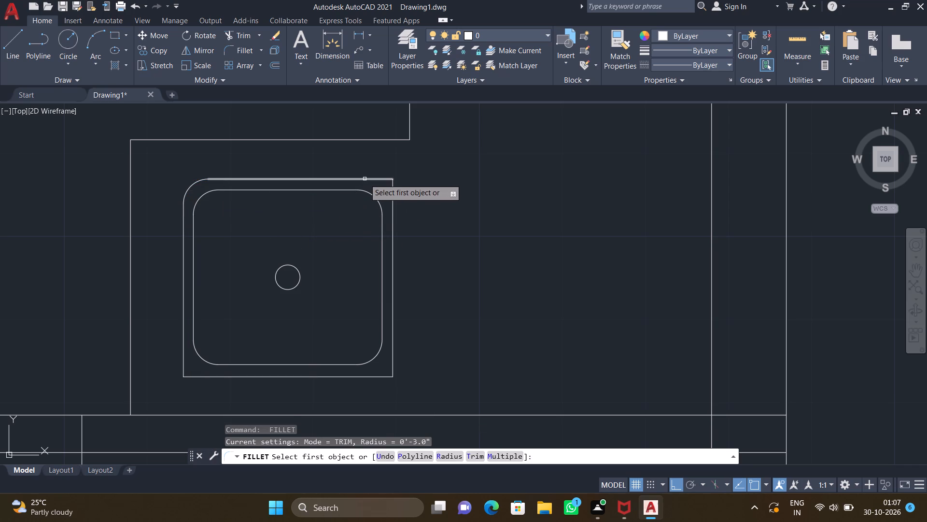
left_click(365, 179)
left_click(393, 205)
key("space")
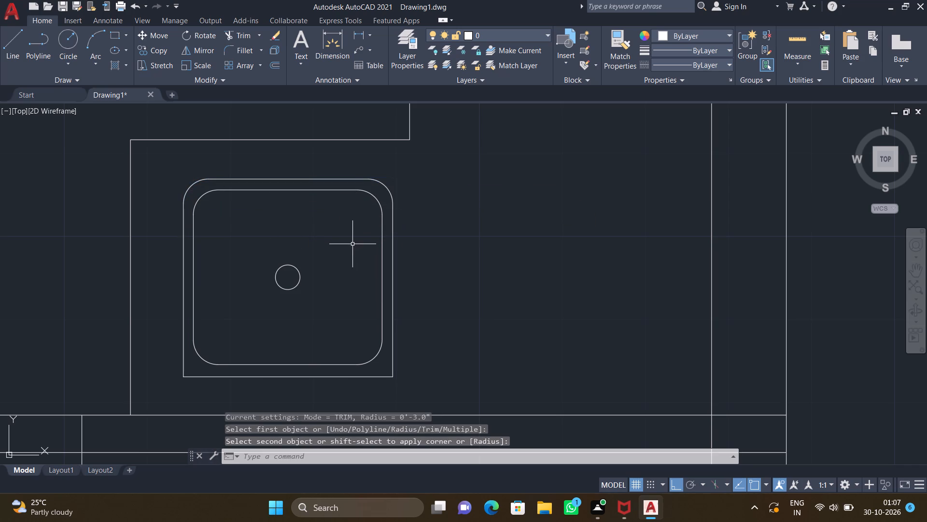
left_click_drag(184, 357, 187, 362)
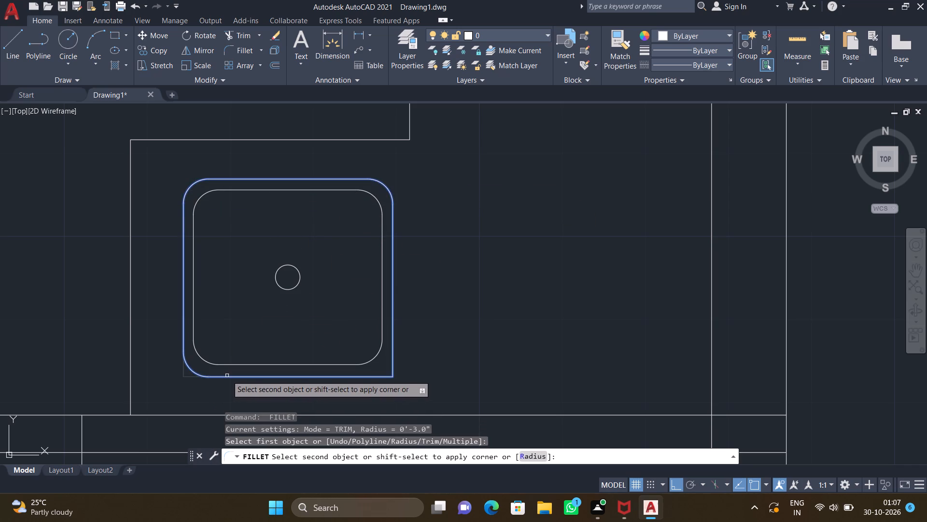
left_click(227, 376)
key("space")
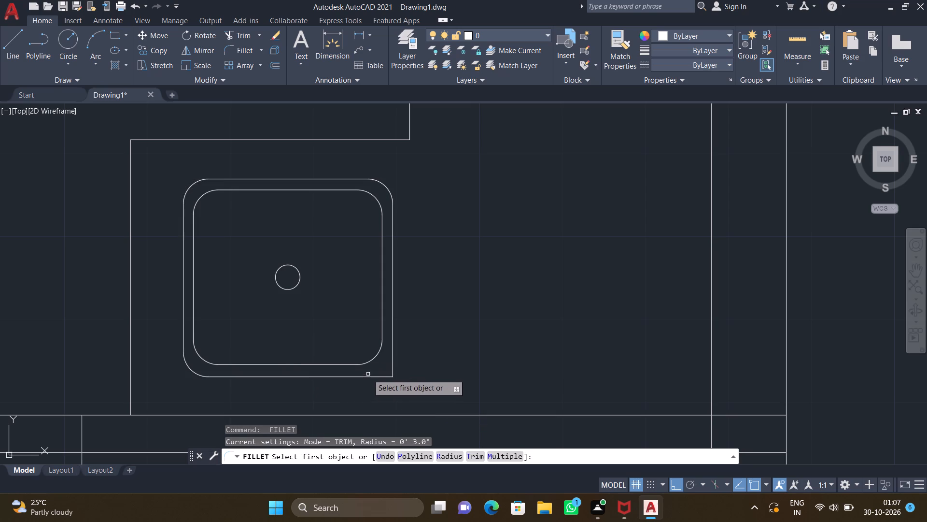
left_click(371, 378)
left_click(394, 351)
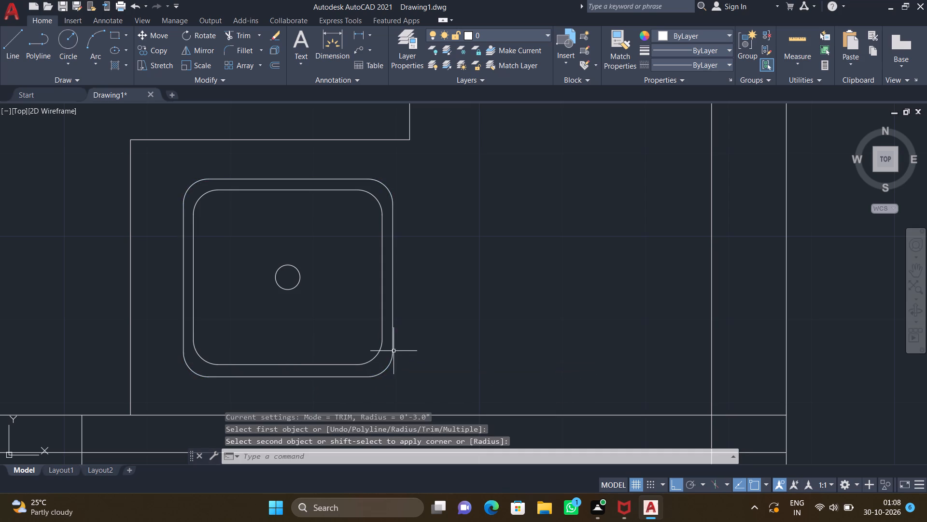
Draw a rectangle about 2 ft 5 in by 2 ft 8 in on the counter along the east wall, north of the sink.
scroll(339, 343, "down", 4)
middle_click_drag(370, 324, 352, 337)
scroll(350, 275, "up", 2)
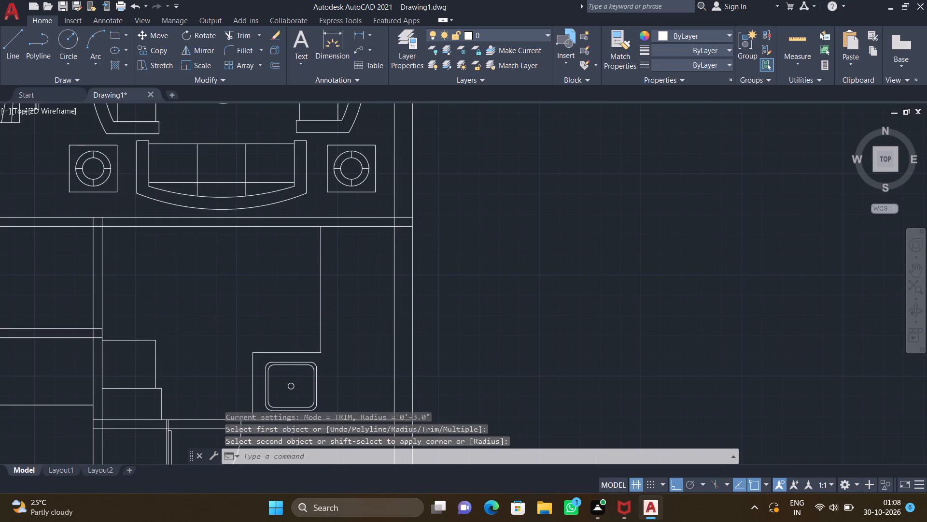
type("REC")
key("Return")
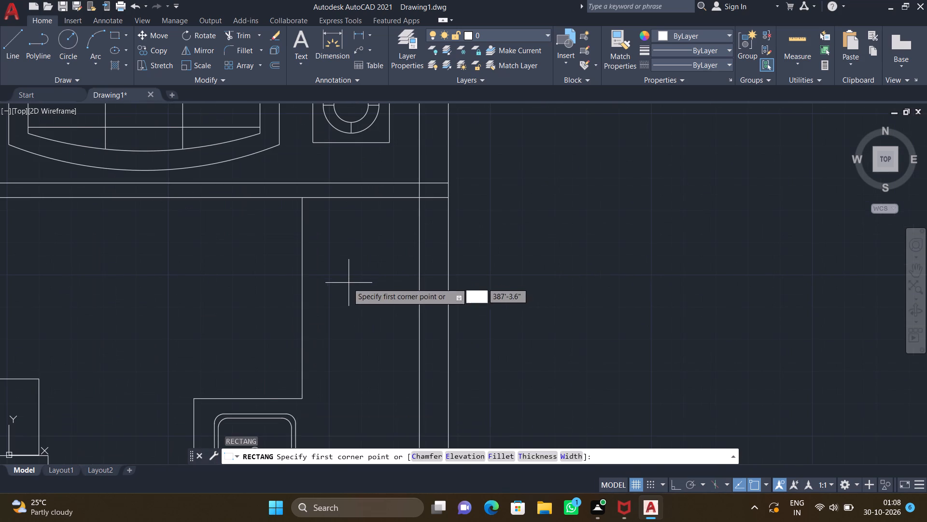
middle_click_drag(341, 279, 314, 238)
scroll(311, 227, "up", 1)
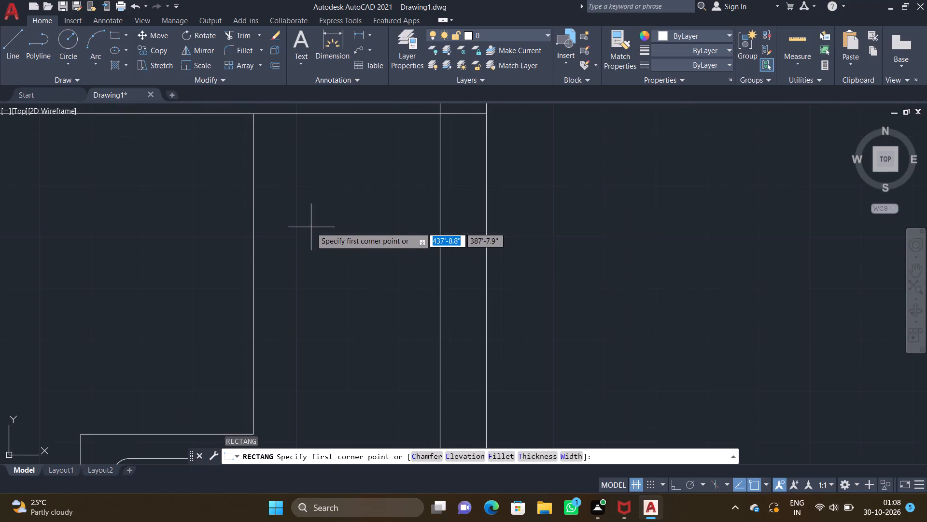
left_click_drag(270, 191, 275, 214)
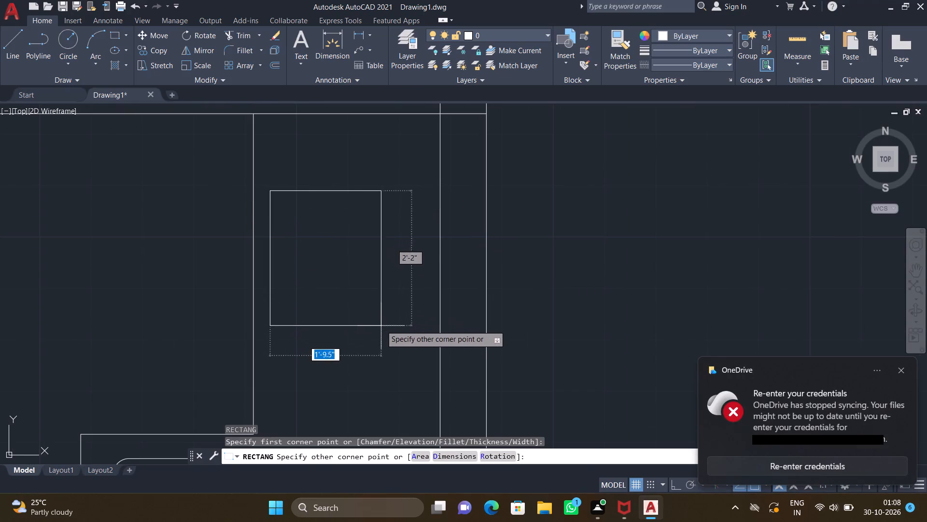
middle_click_drag(379, 324, 337, 311)
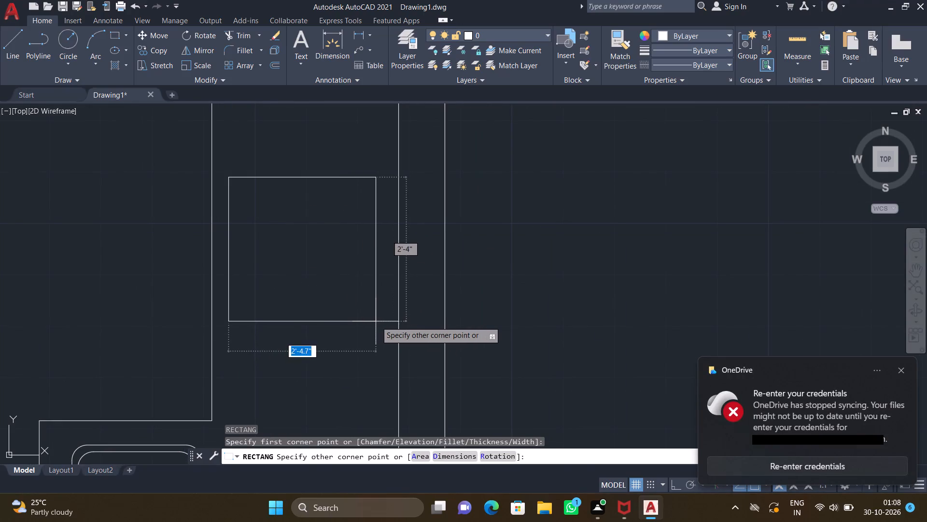
scroll(376, 321, "up", 1)
scroll(376, 321, "down", 1)
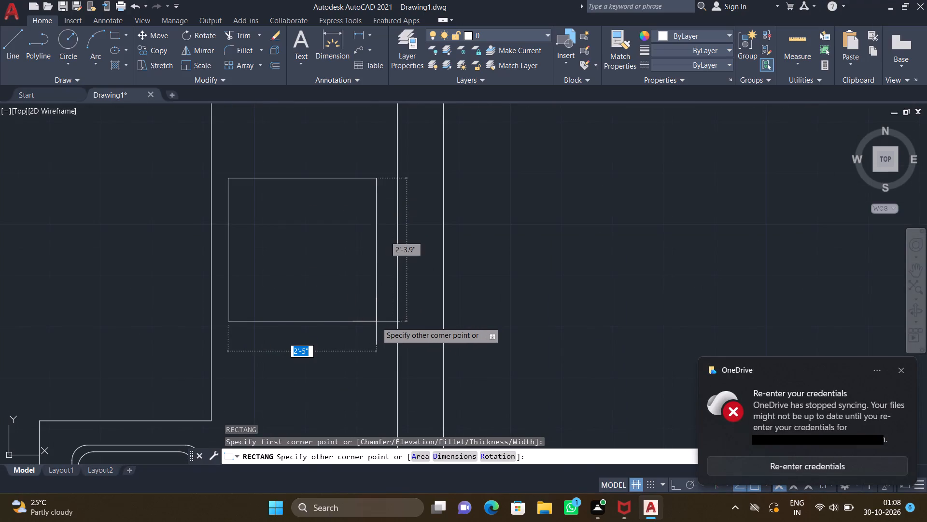
scroll(377, 321, "up", 1)
scroll(377, 321, "down", 1)
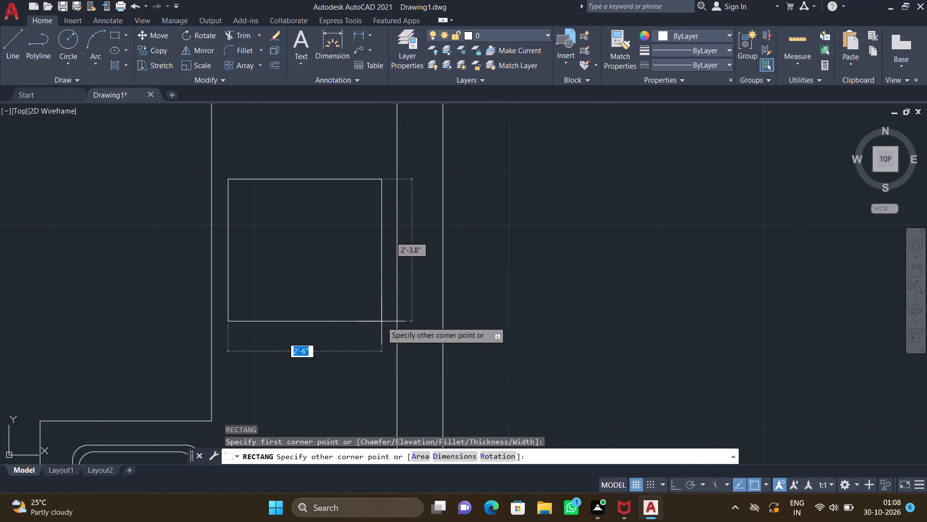
left_click(377, 346)
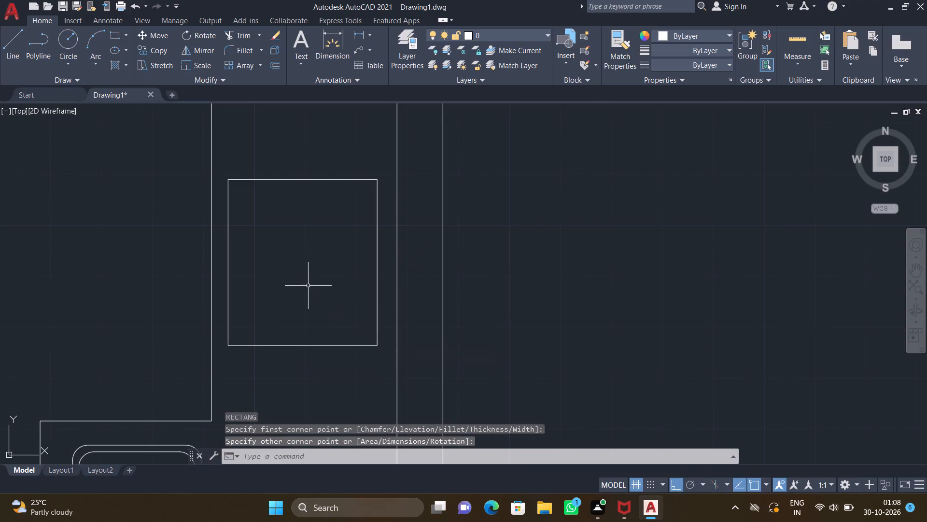
Draw a circle of about 5 in radius in the northwest corner area of the new counter rectangle.
key("c")
key("Return")
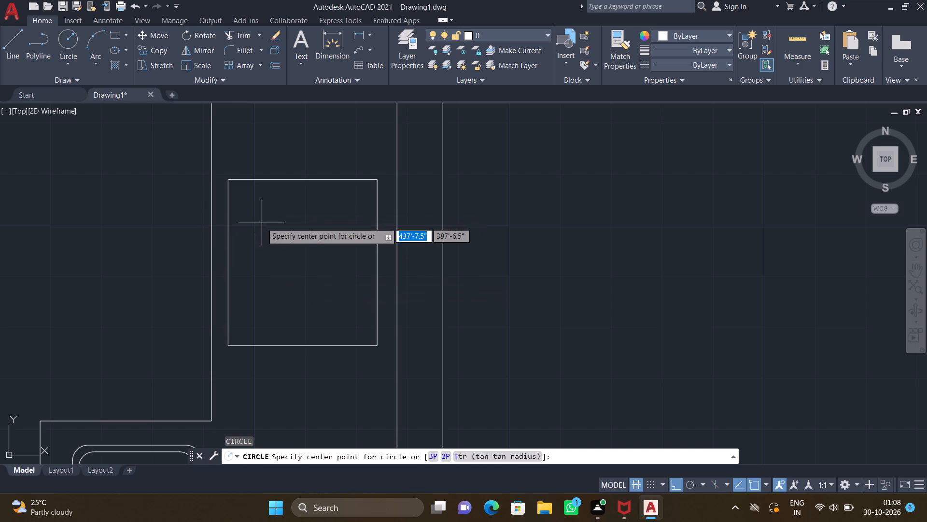
scroll(262, 222, "up", 1)
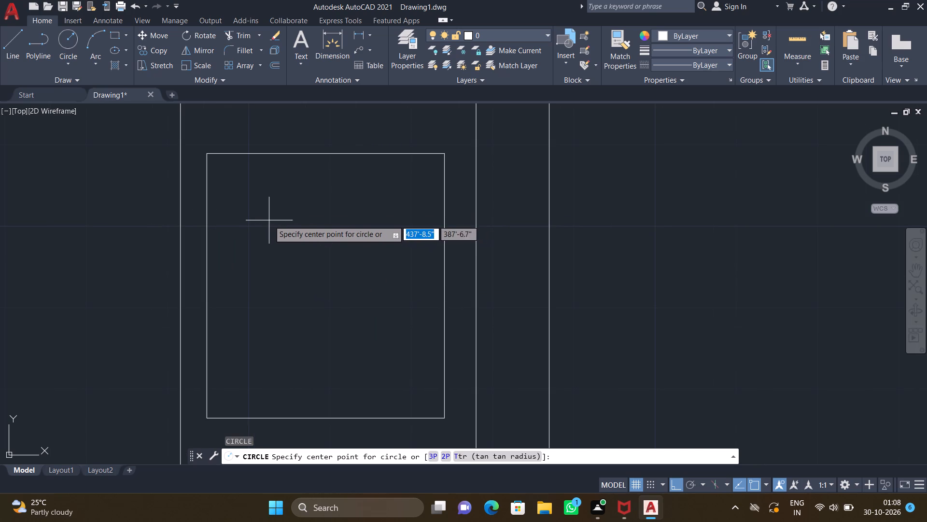
left_click_drag(262, 219, 264, 228)
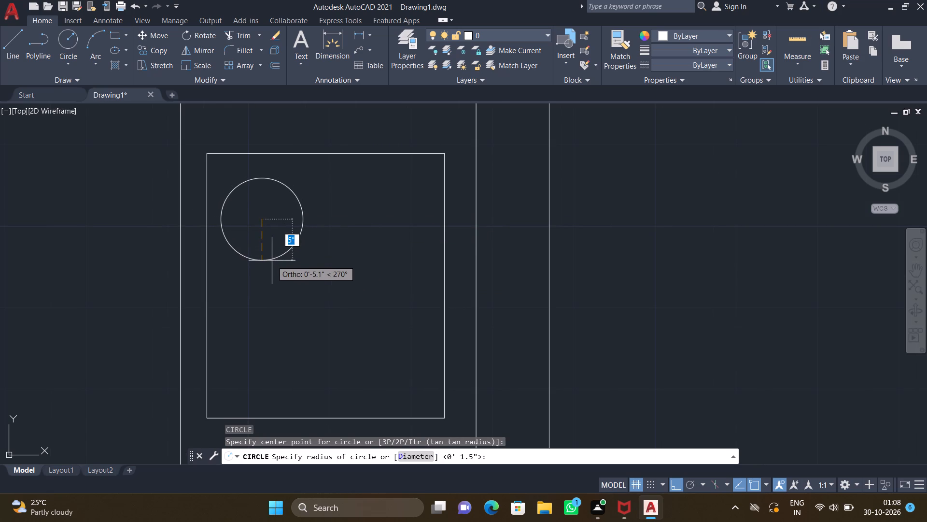
left_click(273, 261)
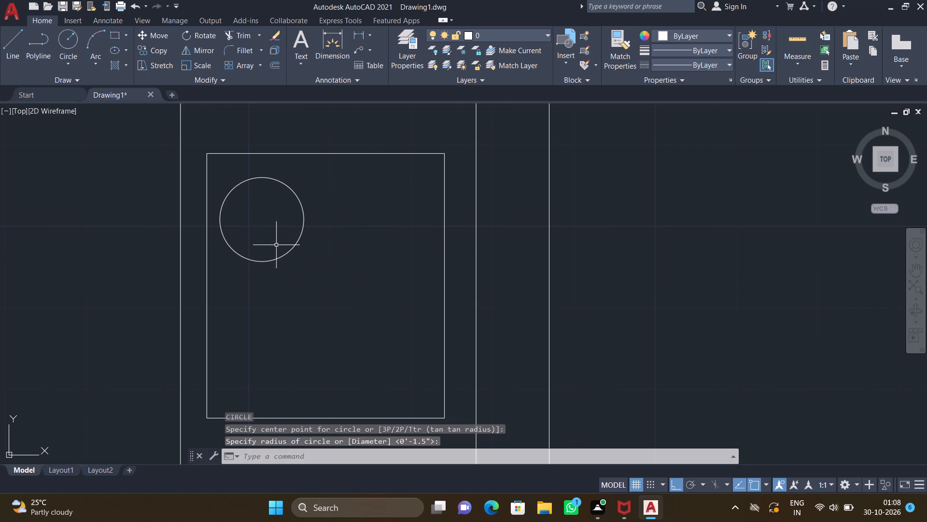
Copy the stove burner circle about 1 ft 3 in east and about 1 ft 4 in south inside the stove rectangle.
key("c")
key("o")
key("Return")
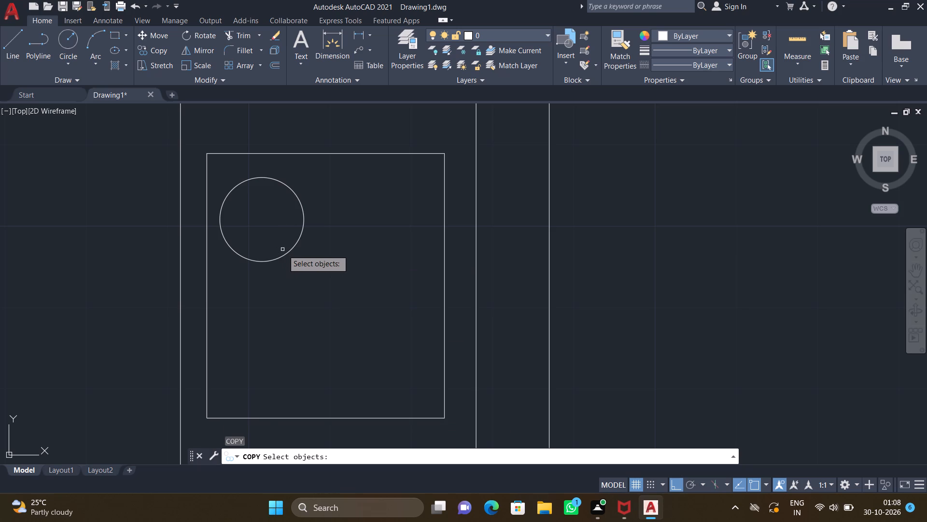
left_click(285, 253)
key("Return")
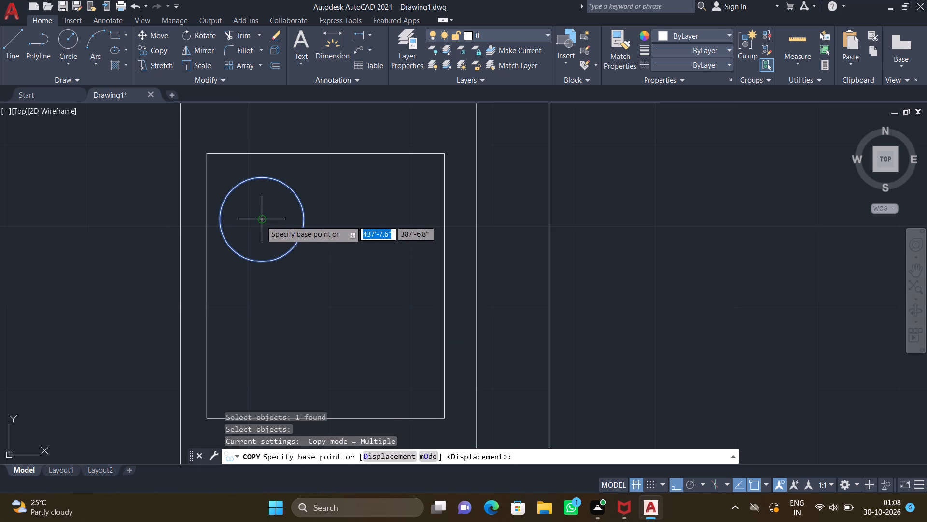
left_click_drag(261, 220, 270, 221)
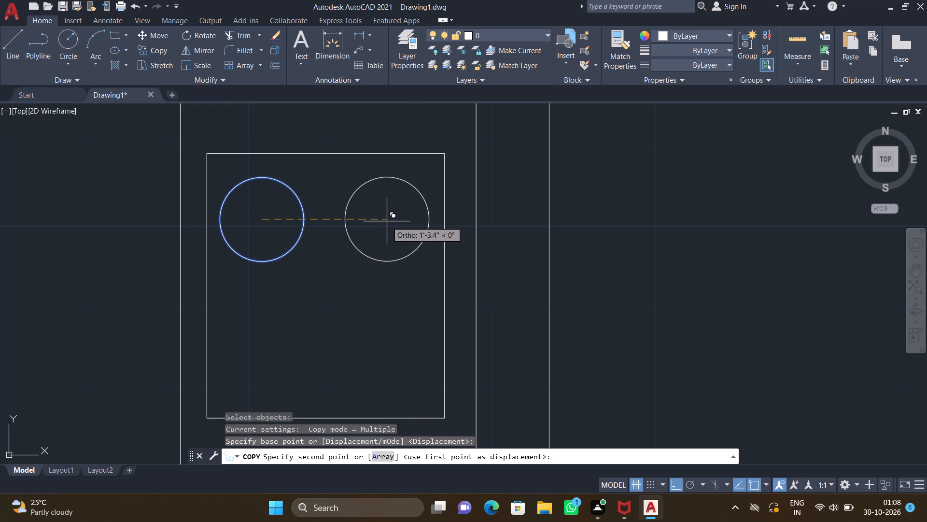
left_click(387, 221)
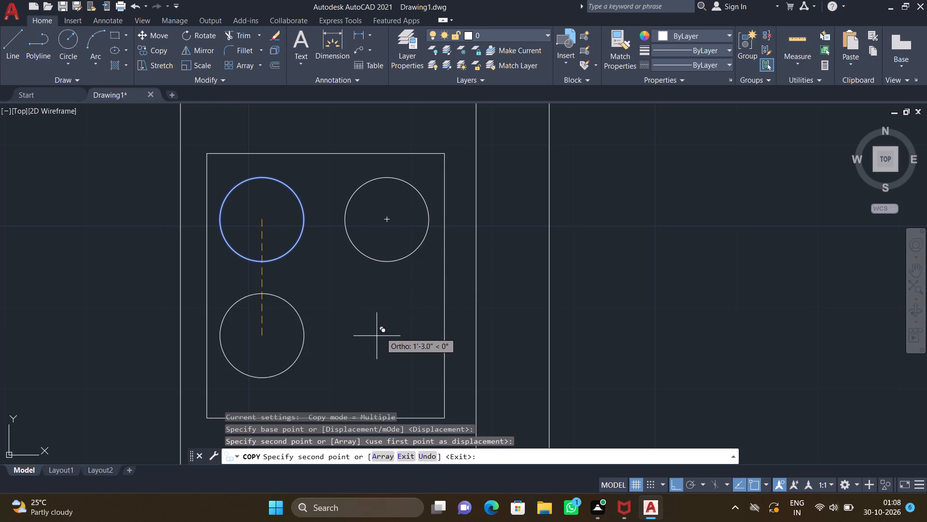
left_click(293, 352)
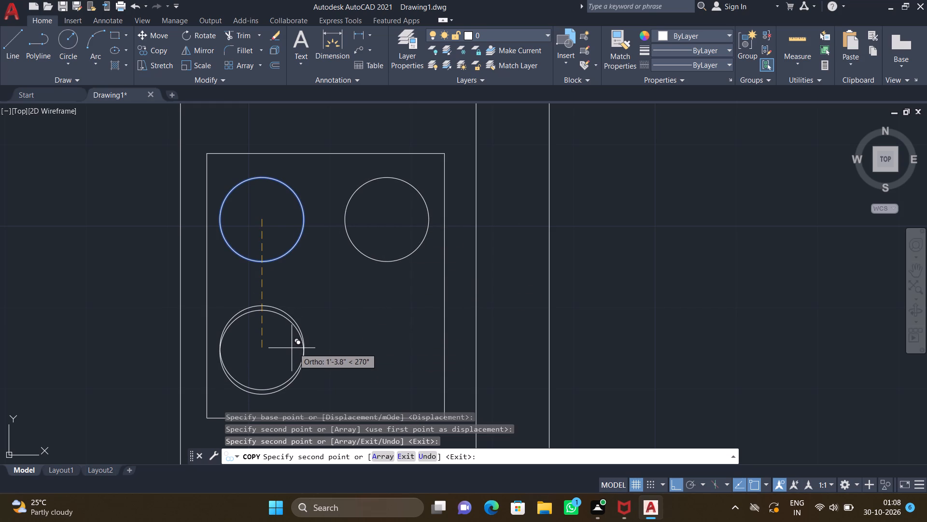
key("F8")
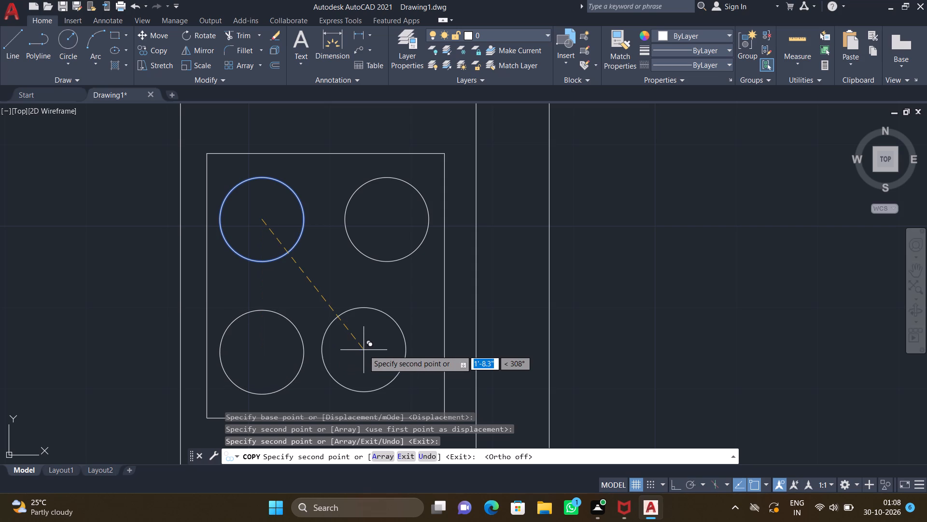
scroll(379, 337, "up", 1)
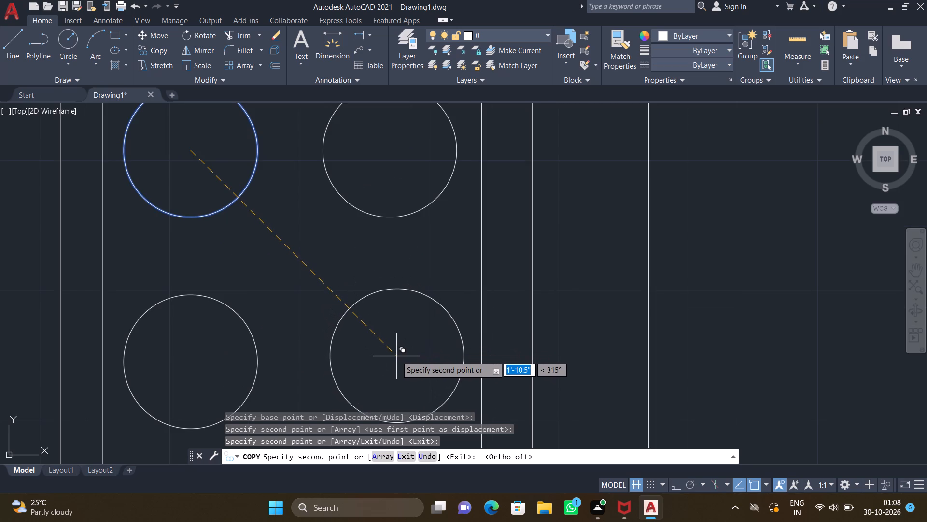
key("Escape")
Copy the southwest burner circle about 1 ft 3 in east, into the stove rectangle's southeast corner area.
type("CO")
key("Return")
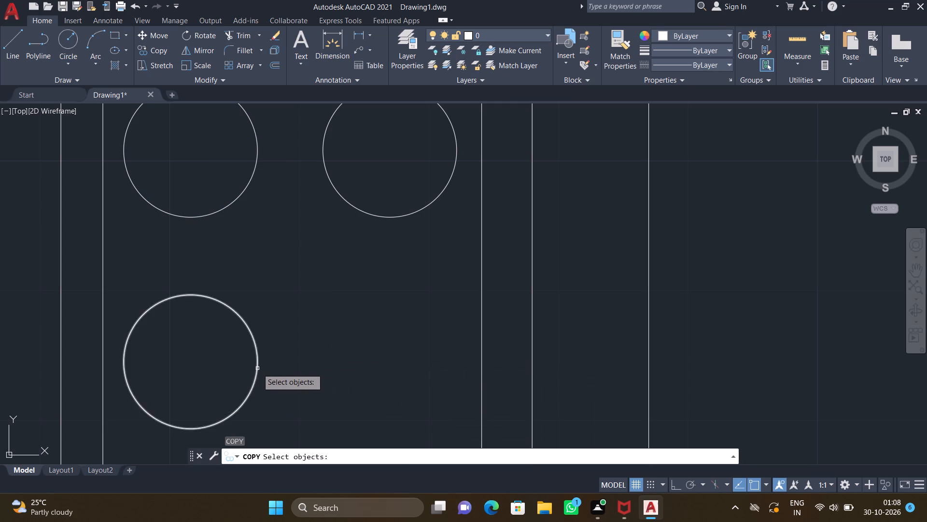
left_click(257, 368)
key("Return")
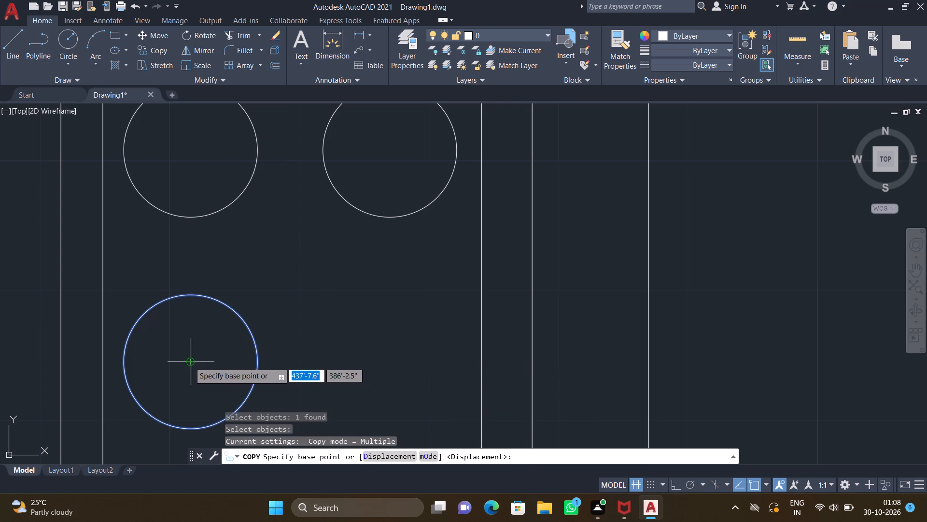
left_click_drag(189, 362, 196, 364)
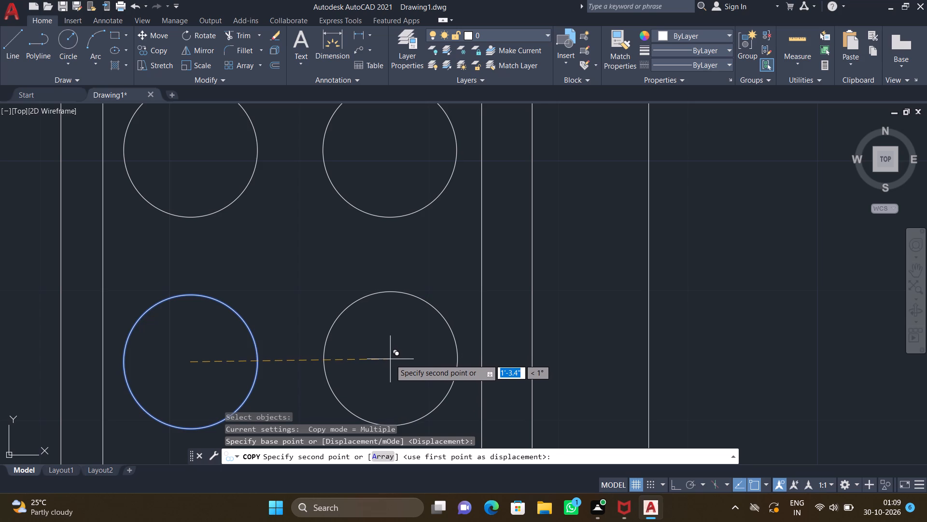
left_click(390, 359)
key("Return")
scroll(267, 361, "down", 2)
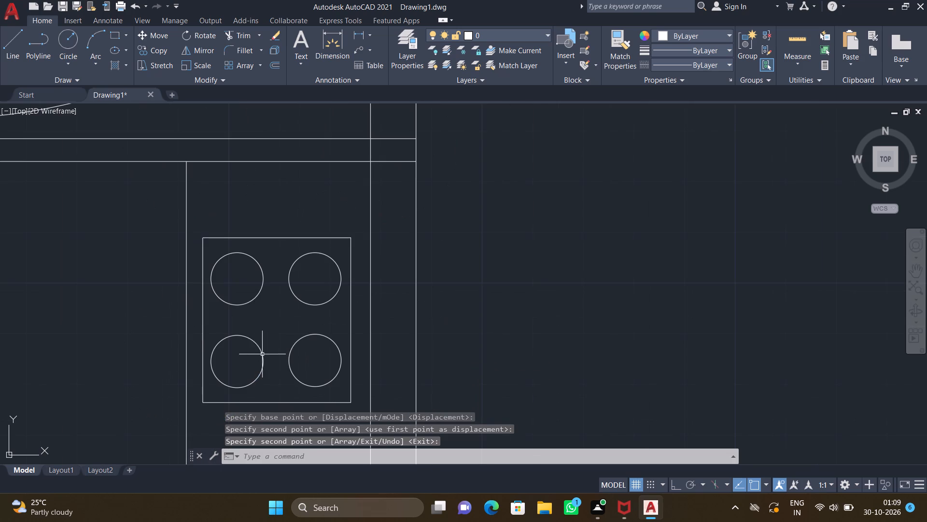
Draw a concentric circle of about 4 in radius inside the northwest burner circle.
scroll(232, 266, "up", 2)
key("c")
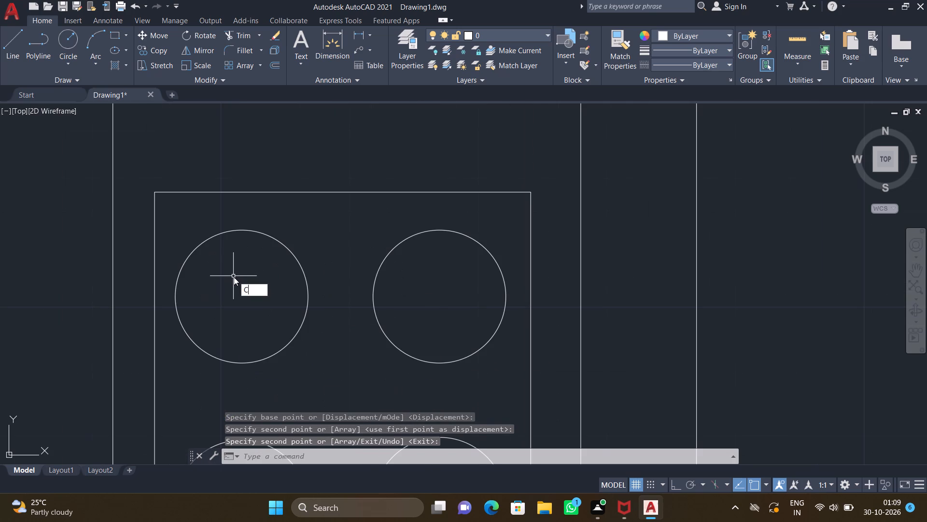
key("Return")
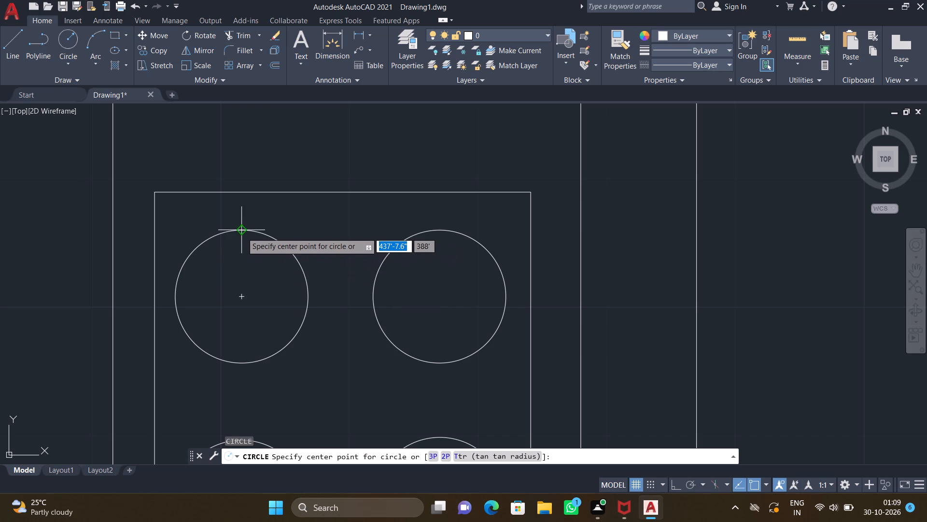
left_click(240, 296)
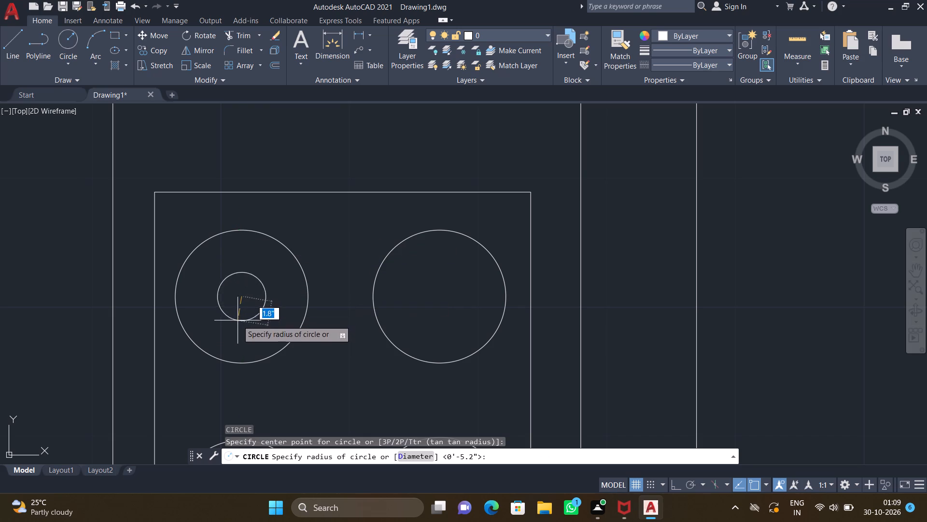
scroll(242, 340, "up", 1)
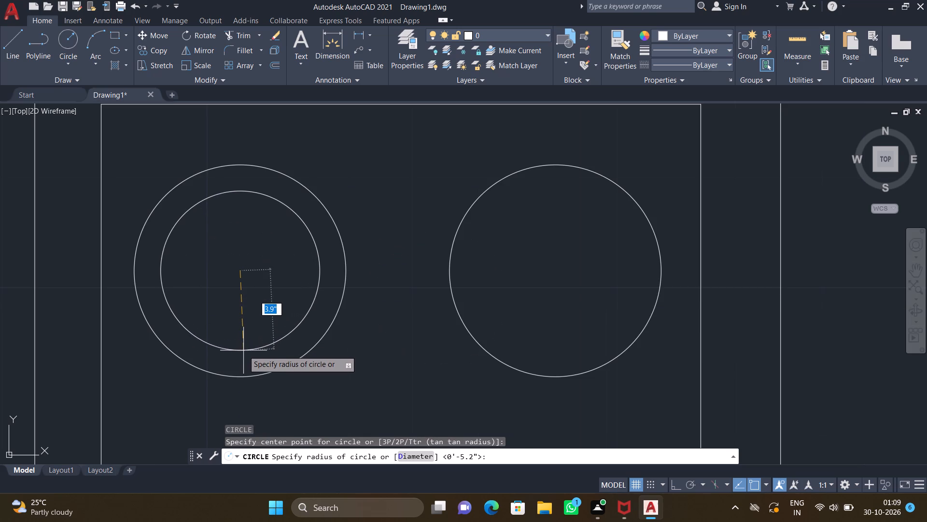
left_click(242, 349)
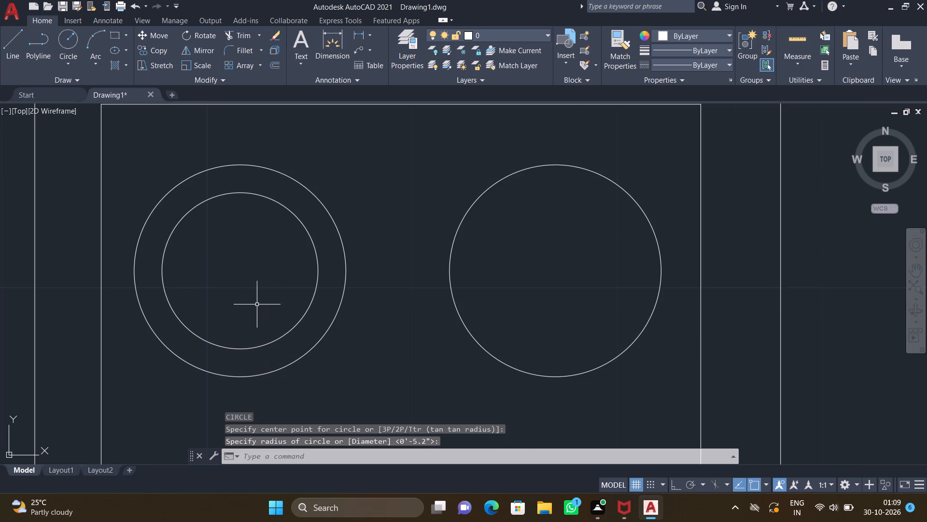
Draw a vertical line across the northwest burner, from the outer circle's north quadrant to its south quadrant.
key("l")
key("Return")
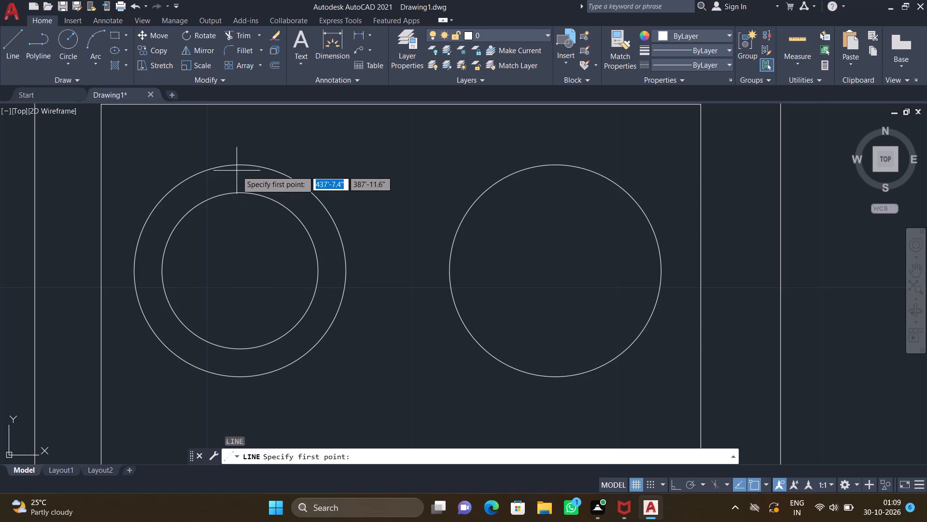
left_click_drag(238, 166, 238, 182)
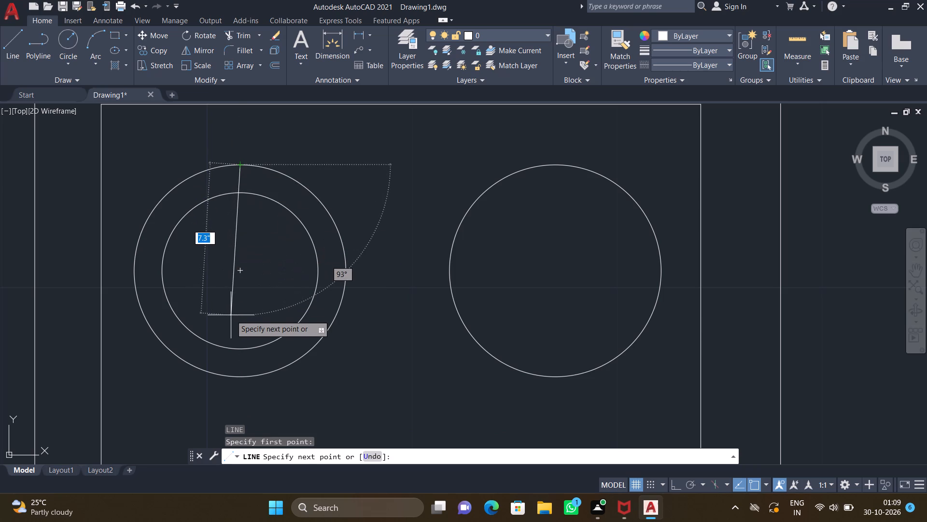
key("F8")
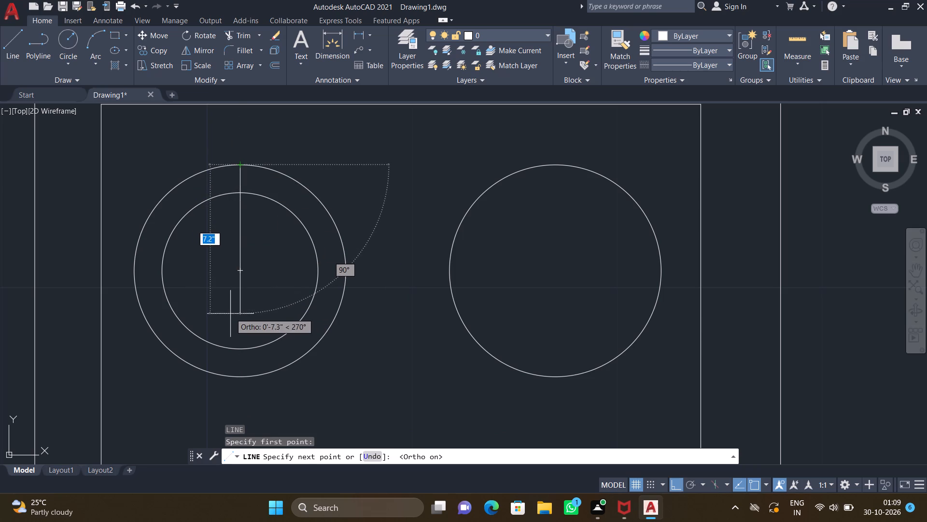
left_click(240, 377)
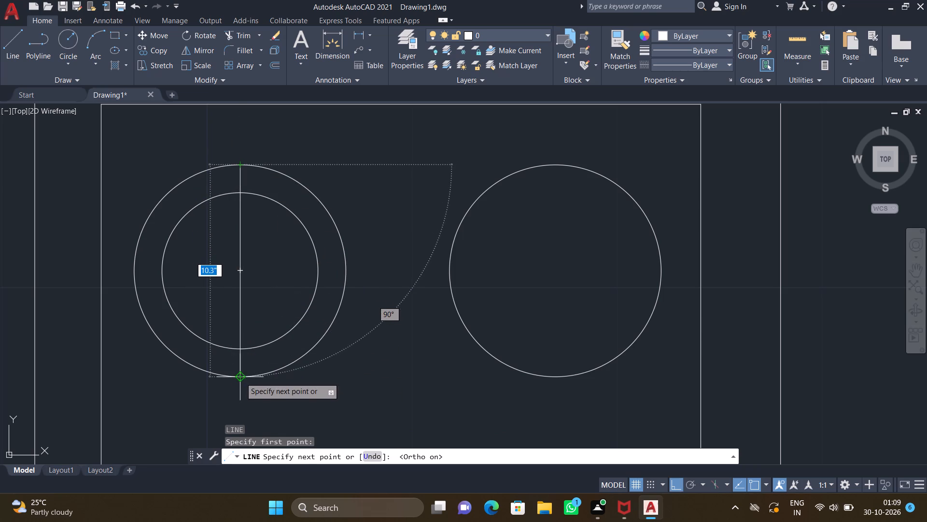
key("Return")
type("KL")
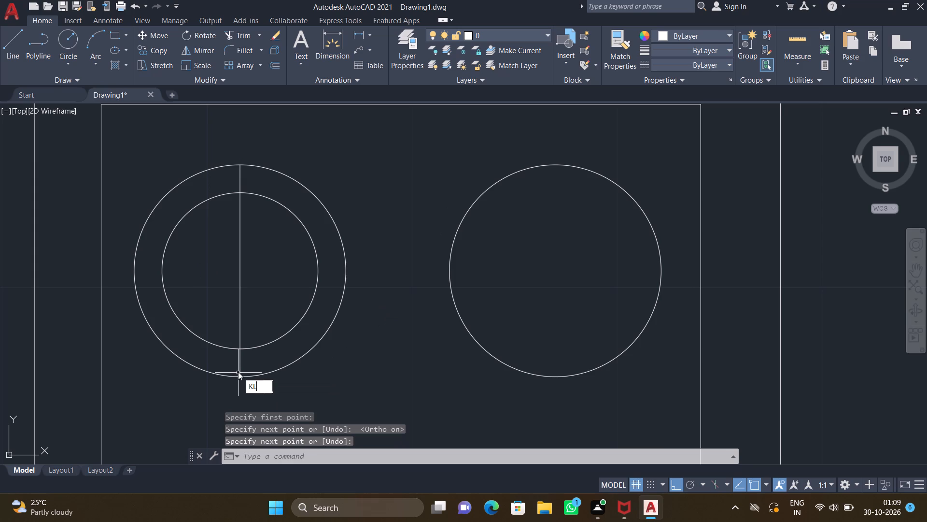
key("Escape")
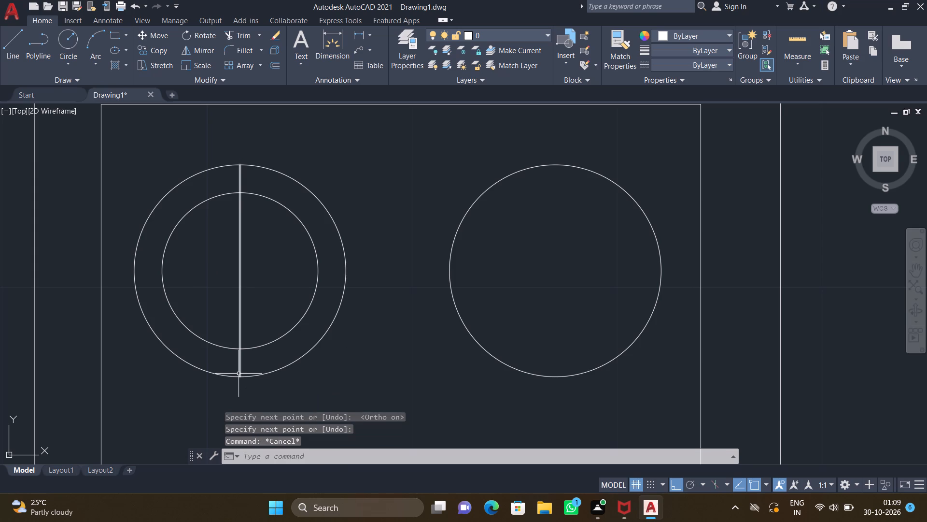
Draw a horizontal line across the northwest burner, from the outer circle's west quadrant to its east quadrant.
key("l")
key("Return")
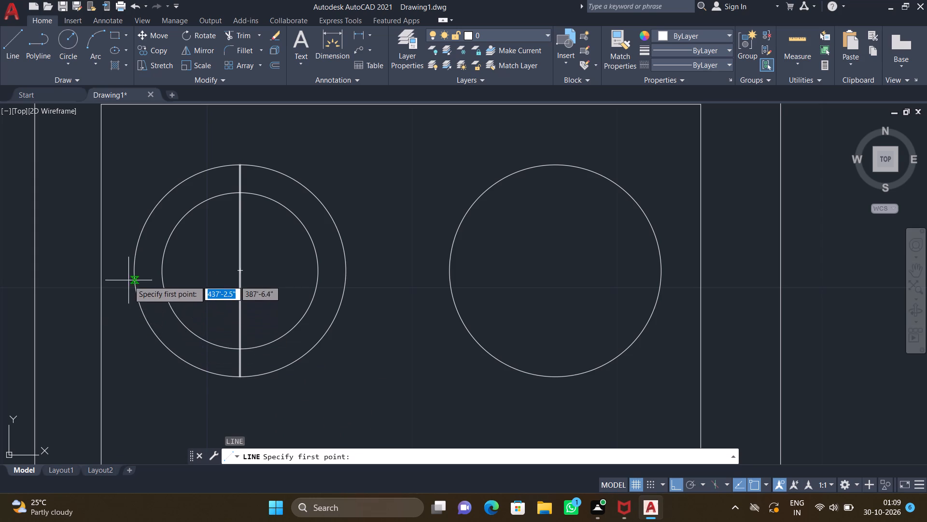
left_click_drag(134, 269, 147, 271)
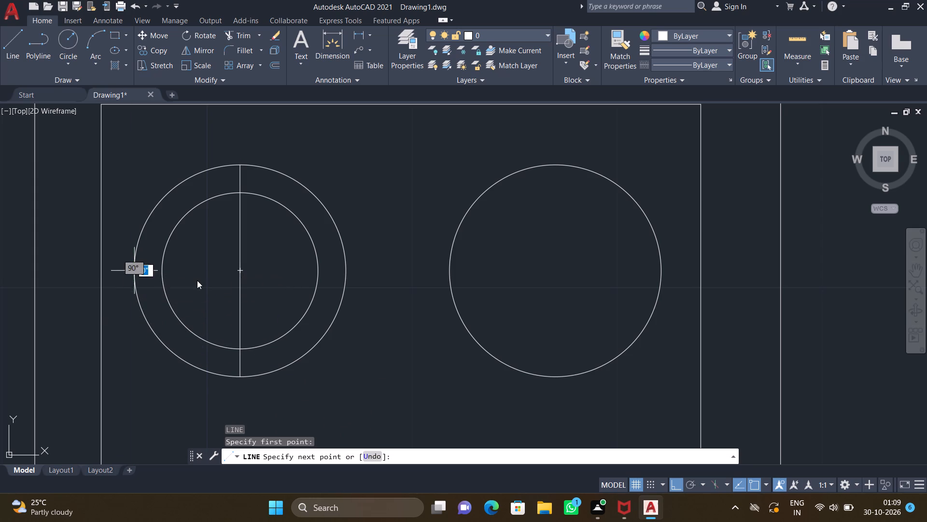
scroll(334, 277, "up", 2)
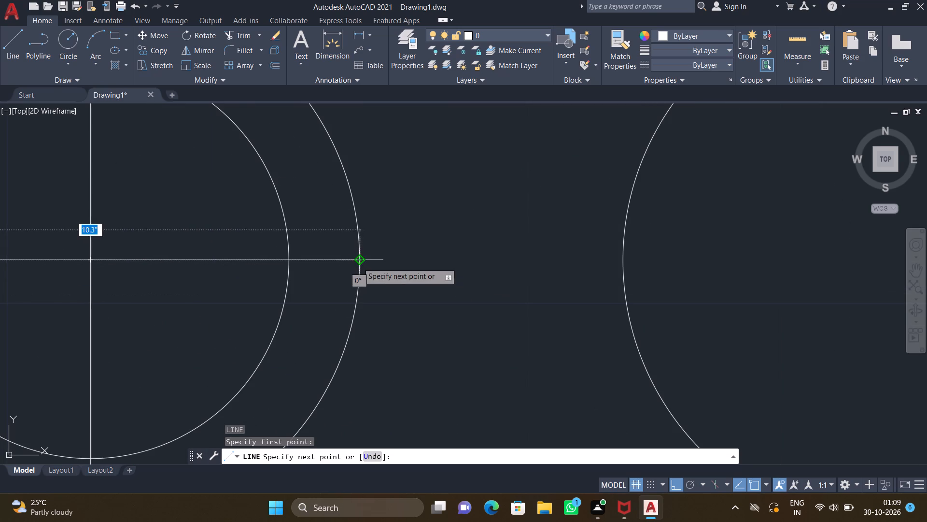
left_click(358, 262)
key("Return")
scroll(328, 263, "down", 3)
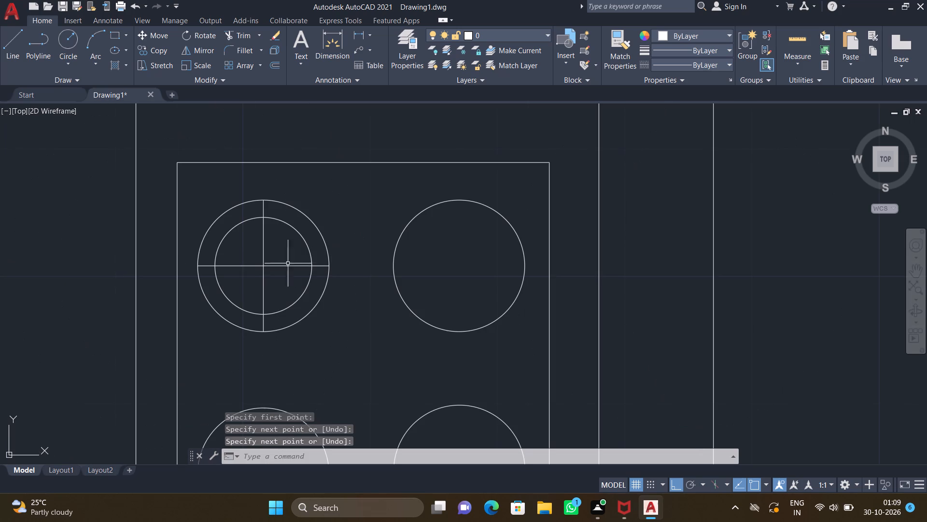
Trim the crossing lines inside the northwest burner's inner circle, leaving four short ticks between the two circles.
type("TR")
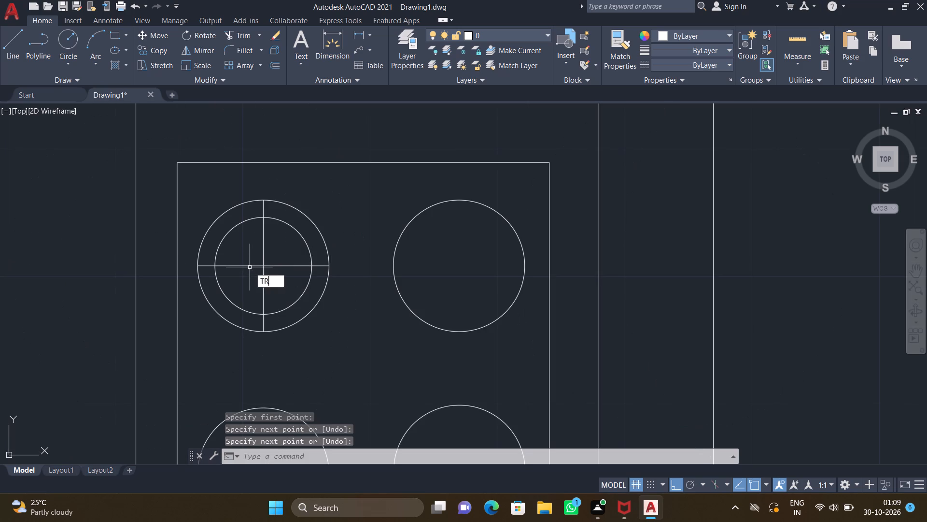
key("Return")
left_click(248, 259)
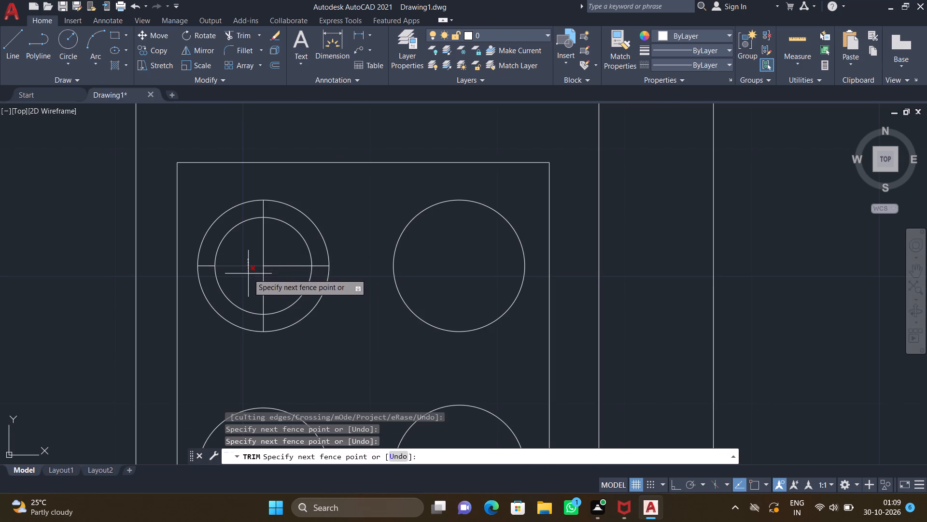
left_click(248, 274)
left_click(264, 252)
left_click(279, 267)
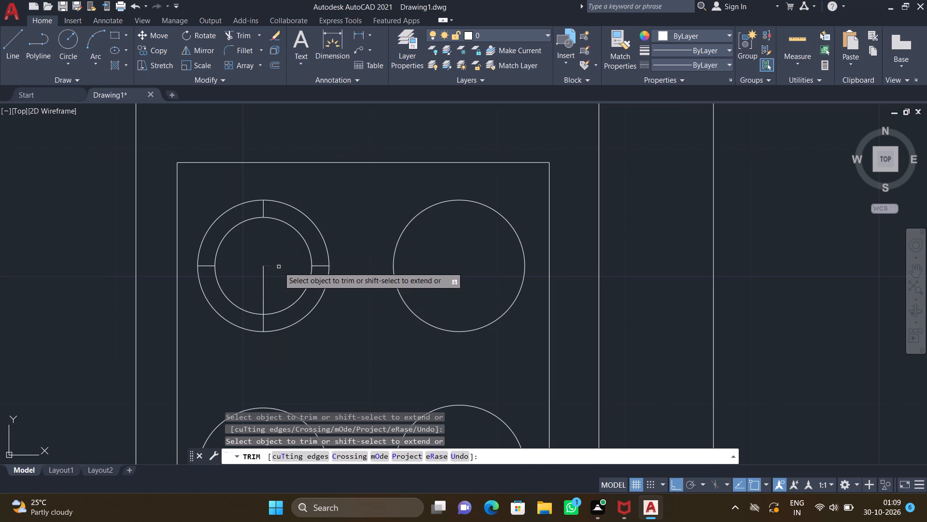
left_click(263, 276)
key("Return")
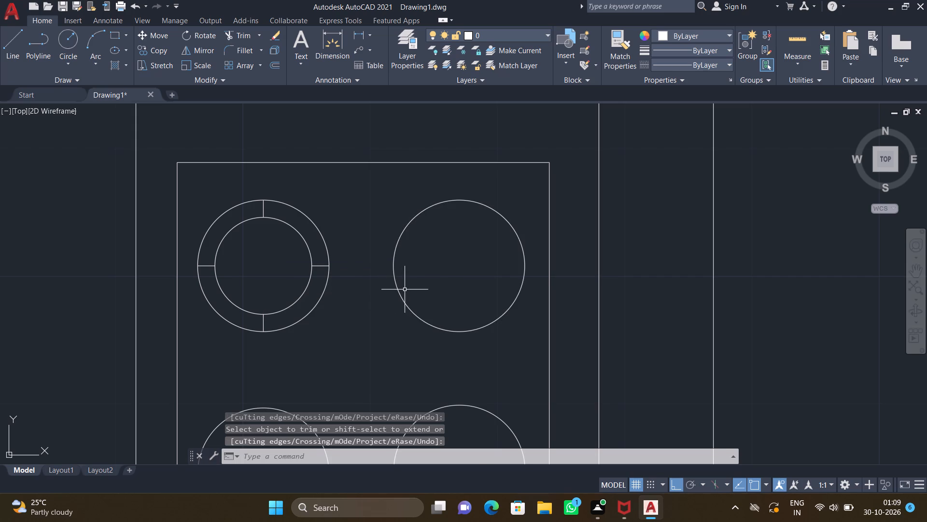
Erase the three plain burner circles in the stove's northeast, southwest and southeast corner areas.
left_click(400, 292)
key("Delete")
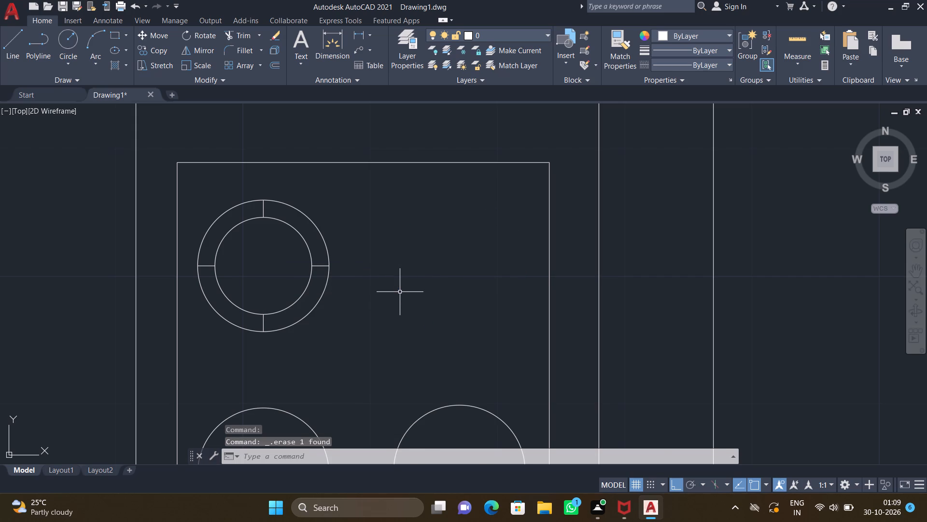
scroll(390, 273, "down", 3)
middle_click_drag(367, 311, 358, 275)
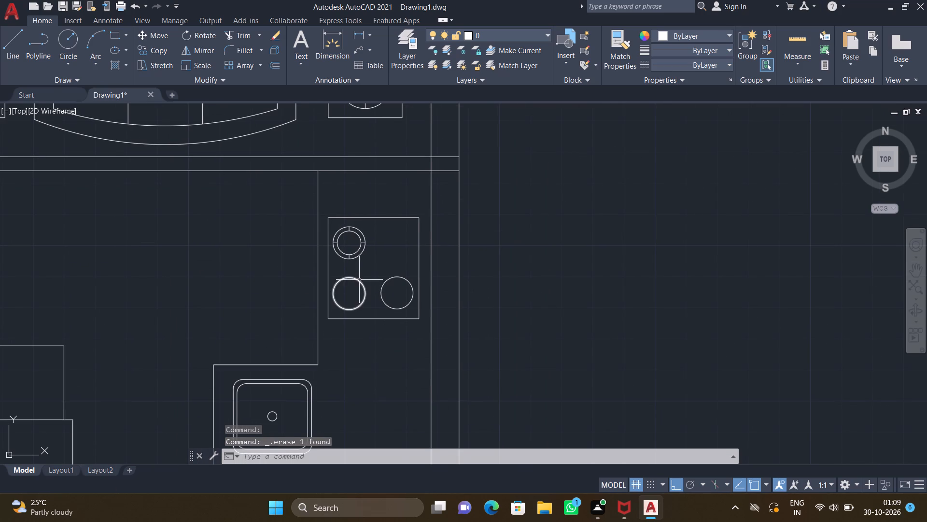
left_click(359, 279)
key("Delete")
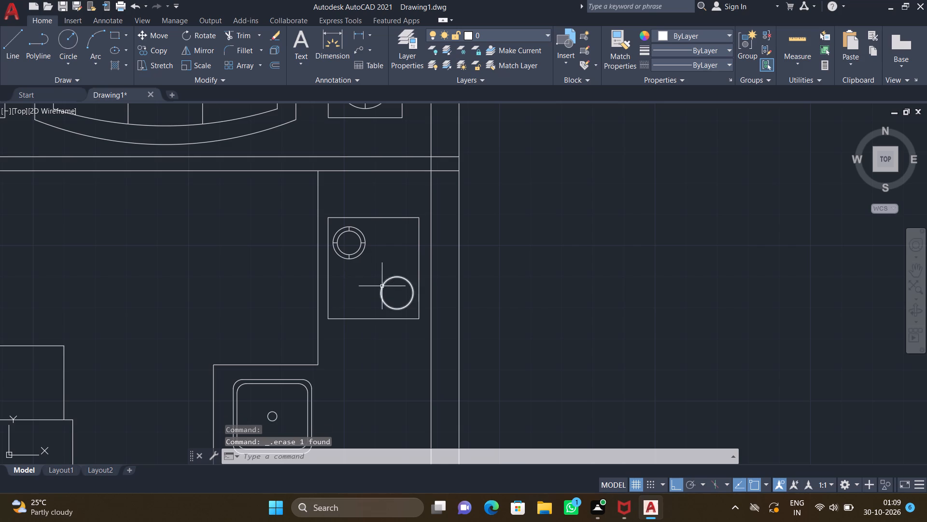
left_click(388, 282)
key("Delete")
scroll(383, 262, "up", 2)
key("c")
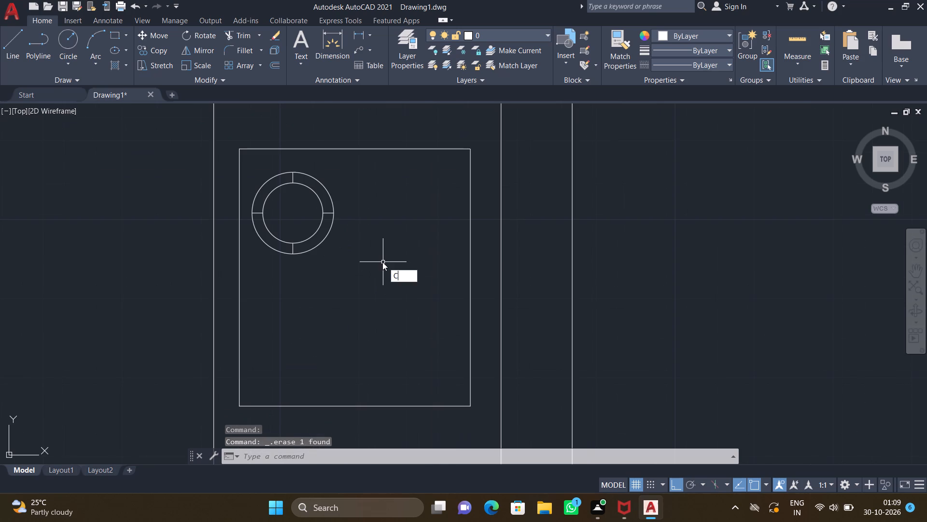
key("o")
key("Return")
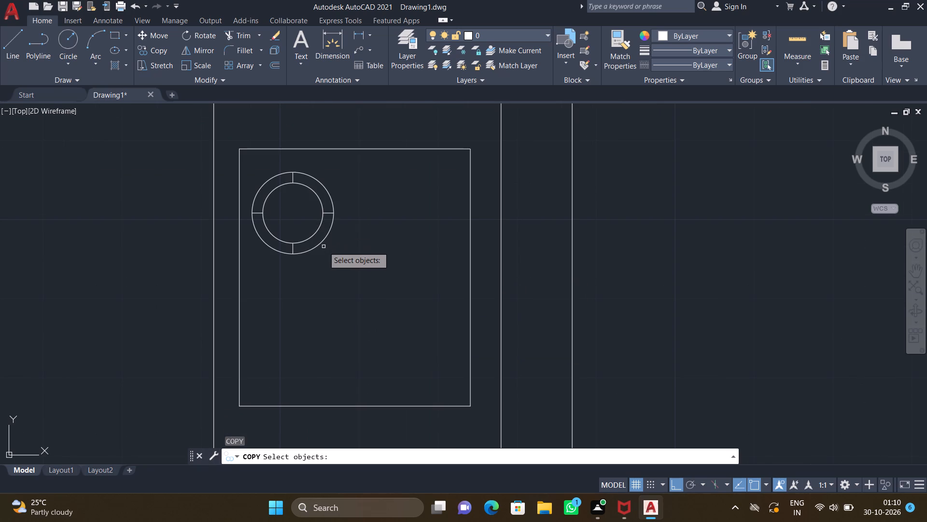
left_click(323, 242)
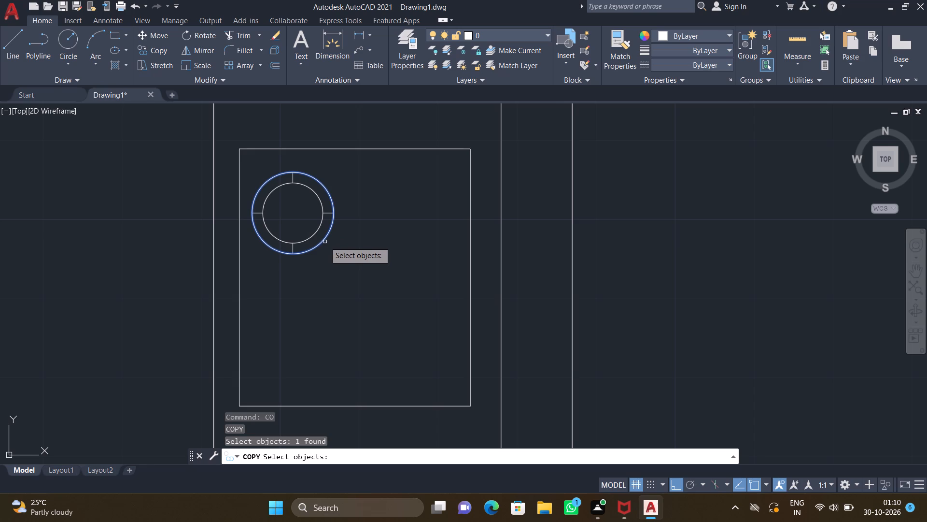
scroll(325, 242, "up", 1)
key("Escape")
Copy the complete northwest burner, both circles and four ticks, straight east from its centre into the stove's northeast corner.
type("CO")
key("Return")
left_click_drag(347, 272, 334, 256)
scroll(213, 120, "up", 1)
left_click(212, 118)
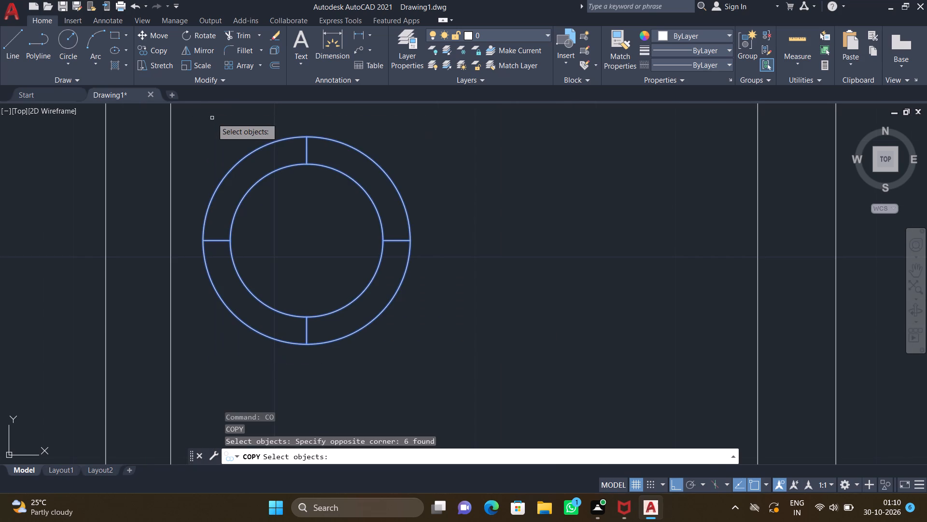
key("Return")
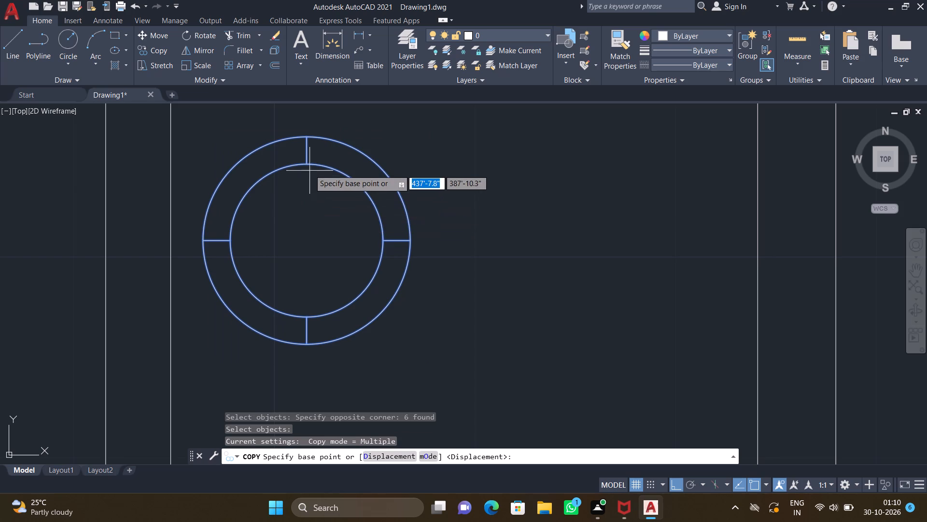
left_click_drag(306, 241, 328, 241)
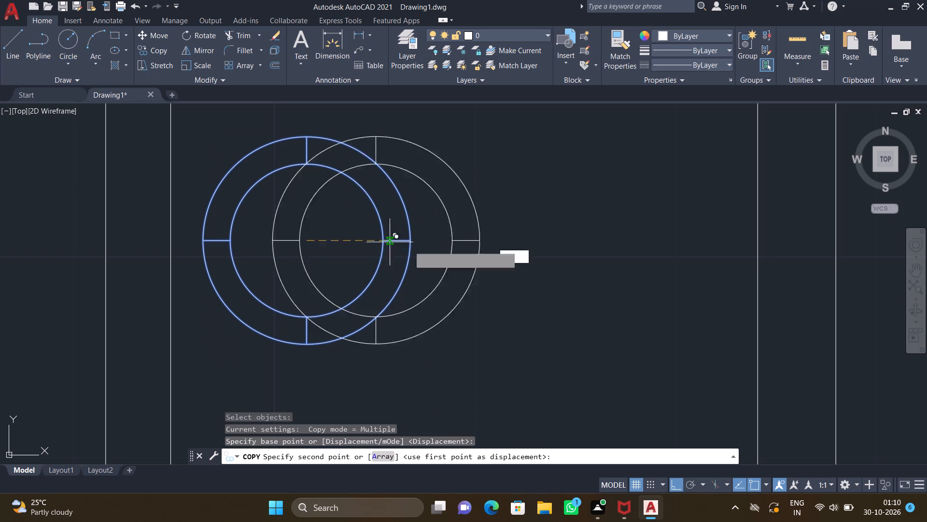
left_click(606, 244)
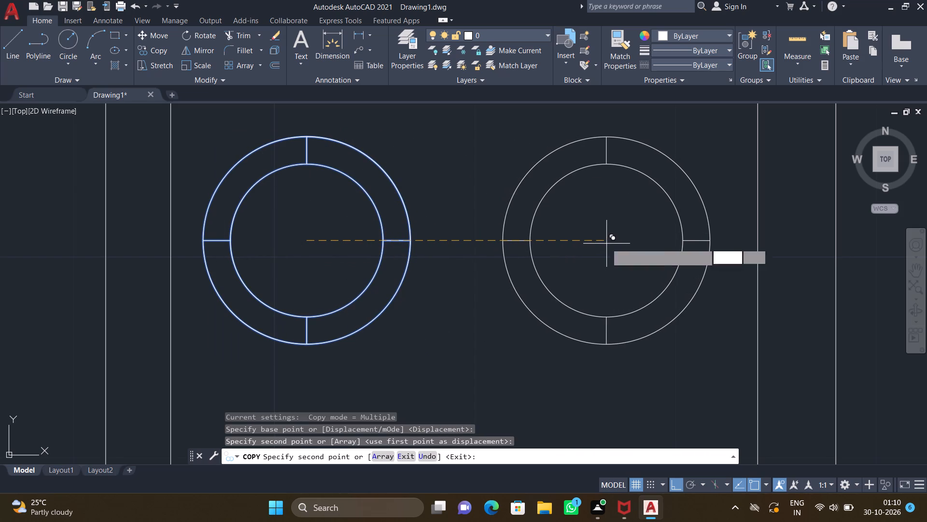
key("Return")
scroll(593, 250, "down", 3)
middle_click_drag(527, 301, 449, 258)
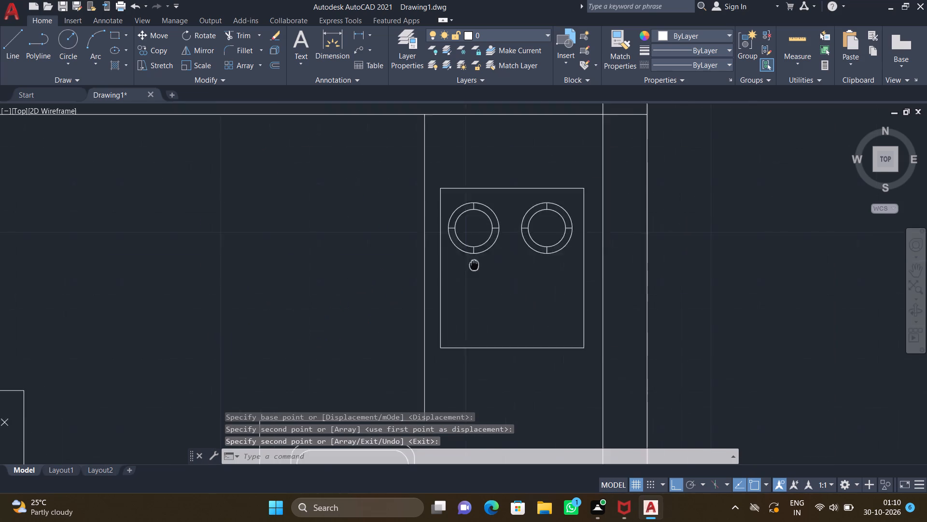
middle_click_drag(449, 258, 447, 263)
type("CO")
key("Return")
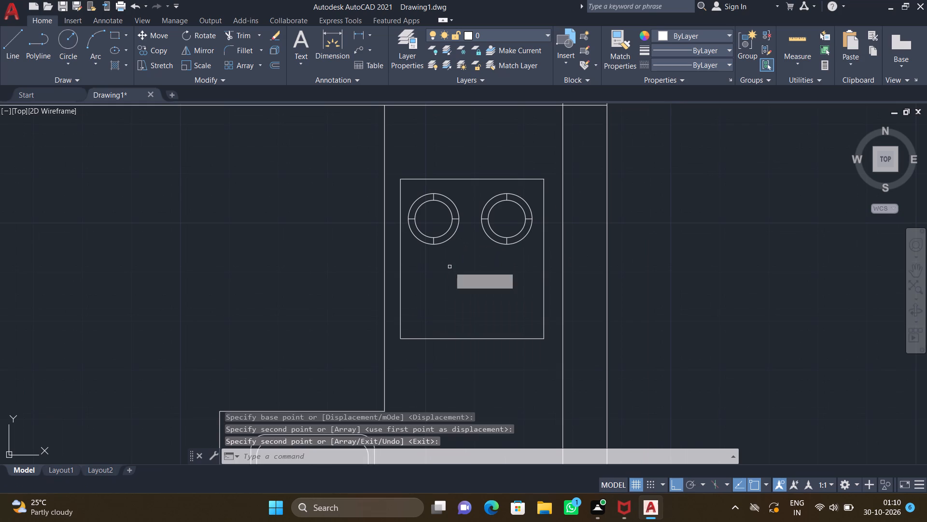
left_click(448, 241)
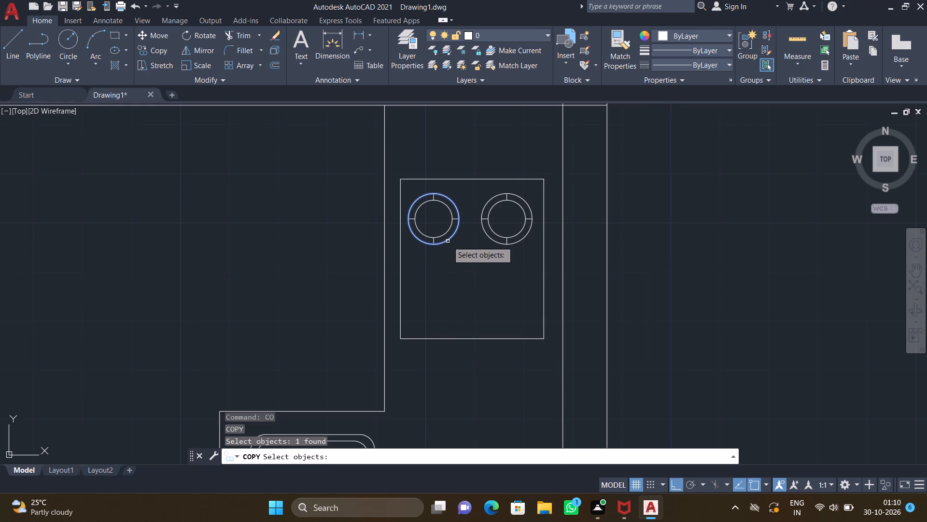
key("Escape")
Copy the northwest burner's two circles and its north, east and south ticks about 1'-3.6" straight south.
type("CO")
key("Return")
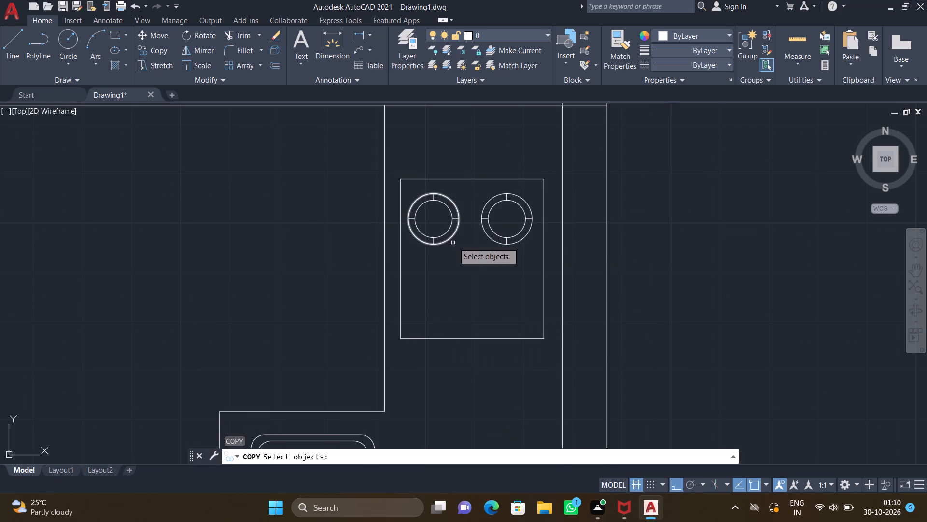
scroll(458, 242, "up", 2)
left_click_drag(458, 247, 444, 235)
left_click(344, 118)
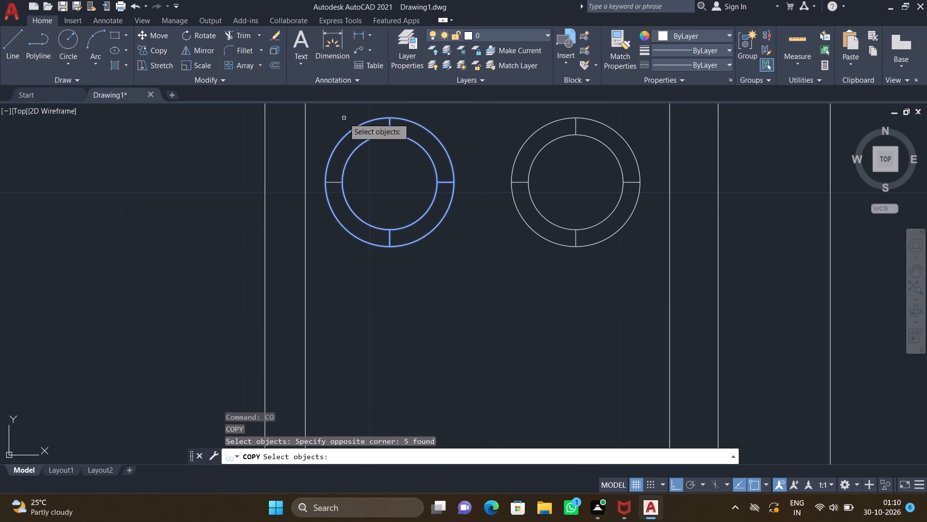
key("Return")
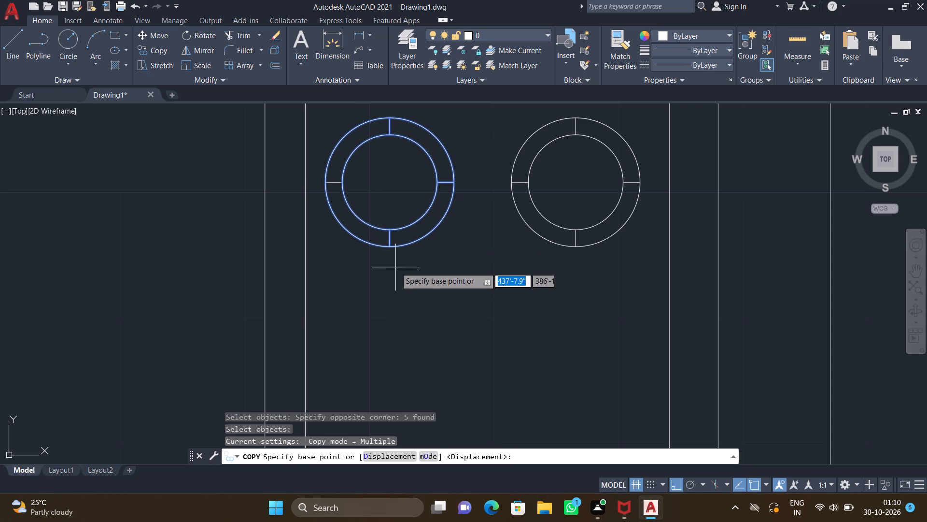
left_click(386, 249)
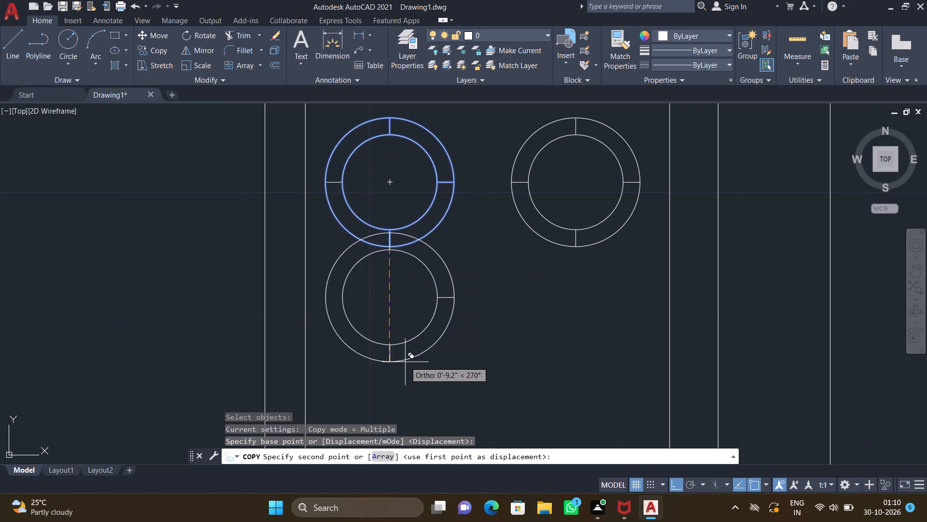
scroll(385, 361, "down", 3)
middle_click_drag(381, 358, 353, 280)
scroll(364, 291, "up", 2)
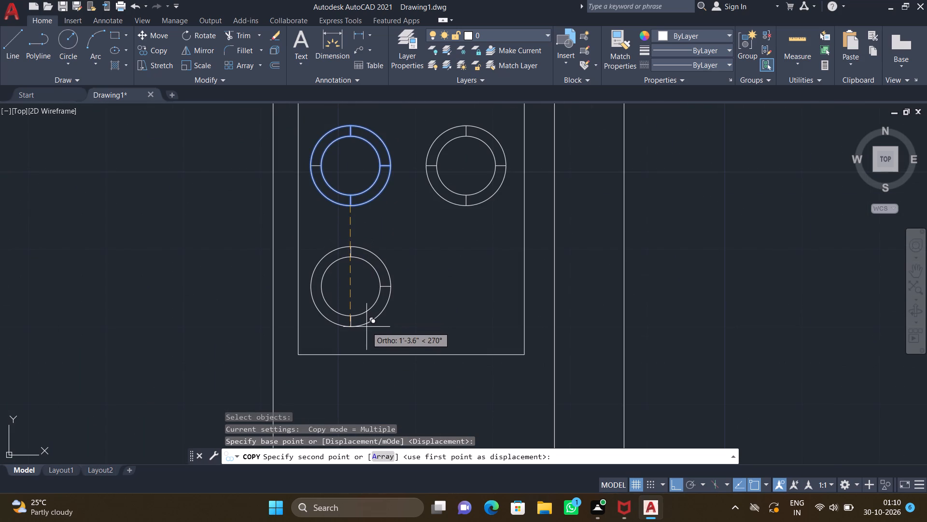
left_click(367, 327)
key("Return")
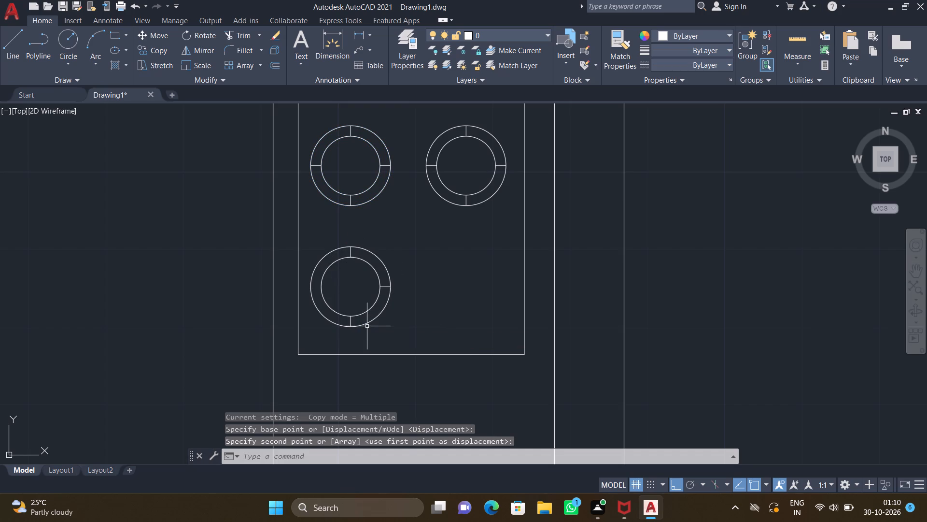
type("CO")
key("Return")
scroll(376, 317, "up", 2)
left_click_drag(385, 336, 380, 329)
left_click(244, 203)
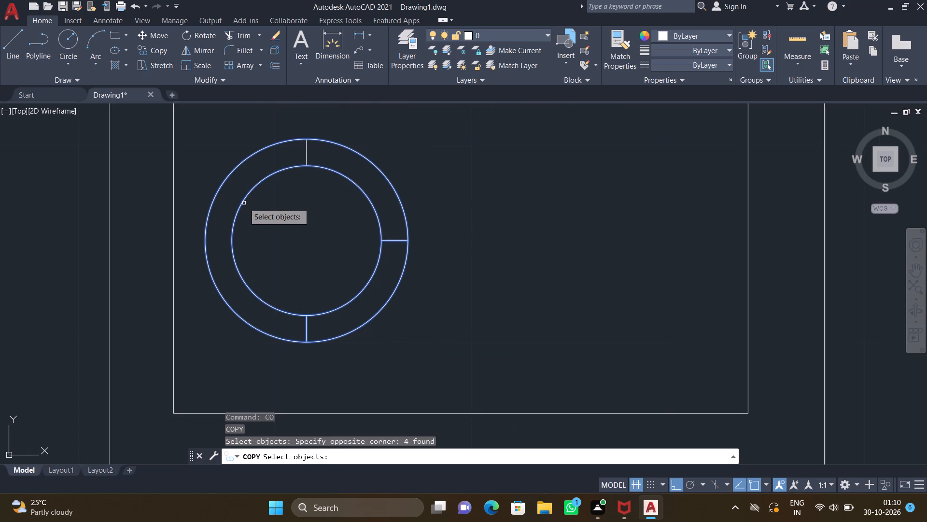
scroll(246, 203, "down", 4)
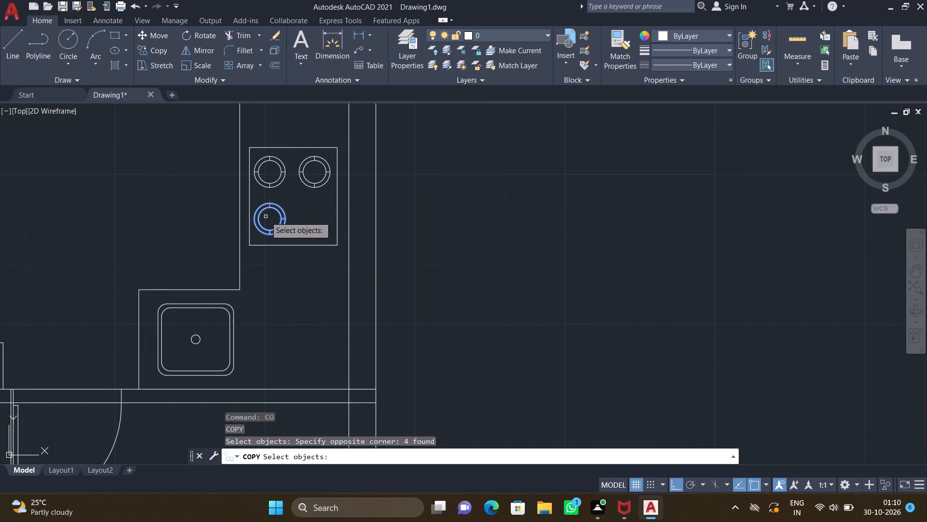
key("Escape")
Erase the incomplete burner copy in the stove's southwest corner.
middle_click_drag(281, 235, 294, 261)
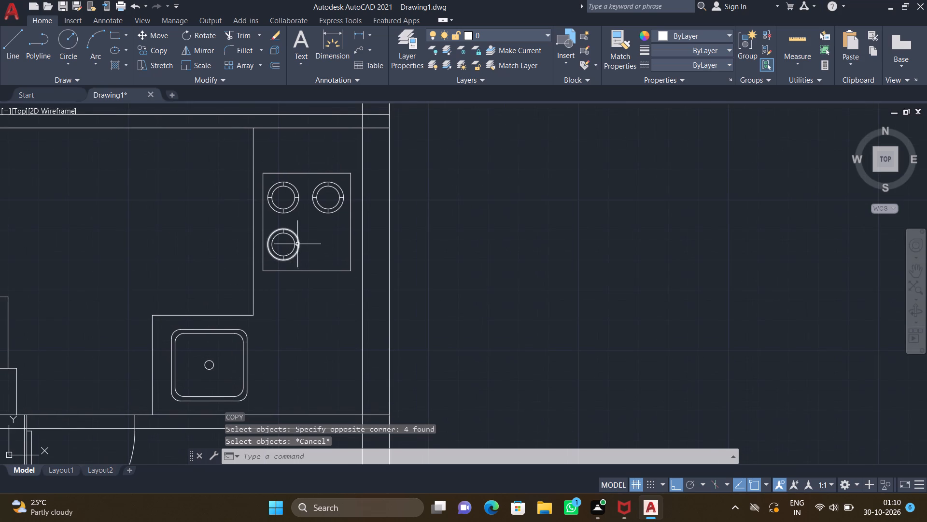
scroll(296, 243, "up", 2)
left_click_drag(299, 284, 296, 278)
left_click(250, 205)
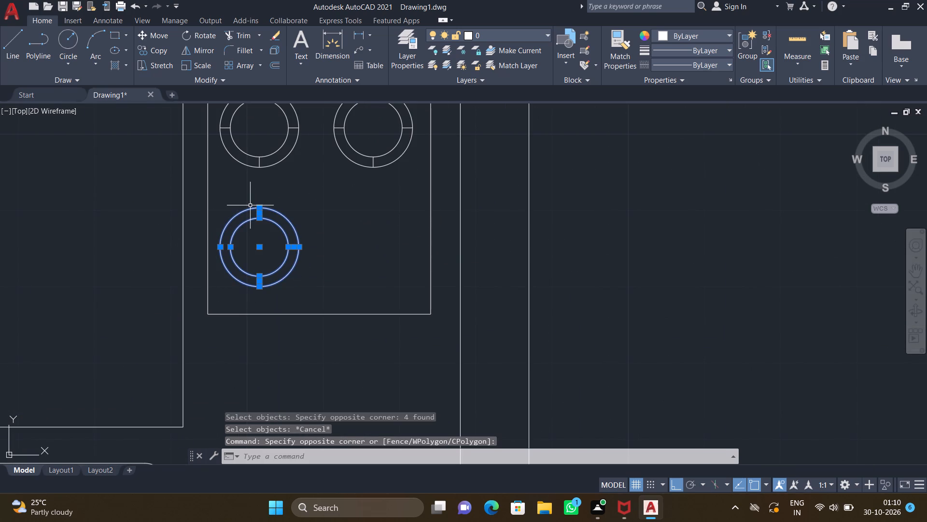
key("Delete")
Copy the northwest burner with both circles and all four ticks about 1'-4" straight south into the stove's southwest corner.
middle_click_drag(281, 184, 286, 293)
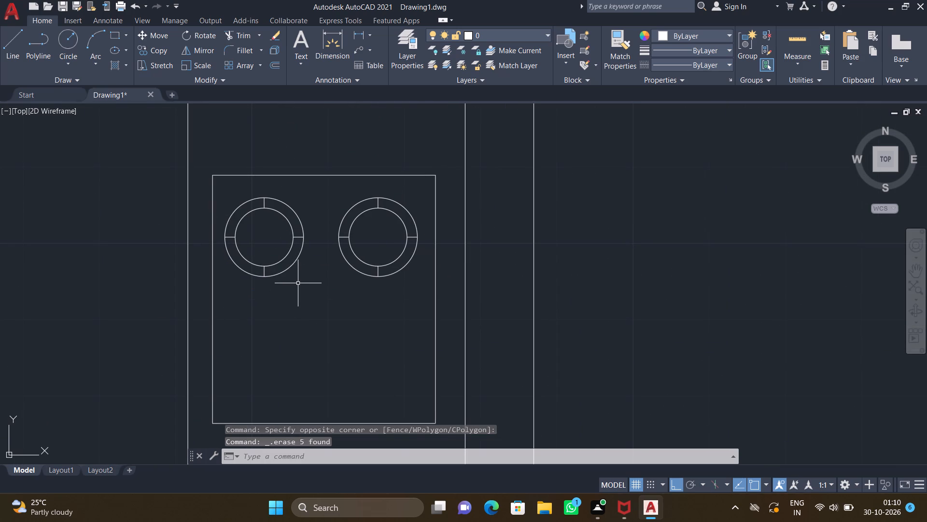
key("c")
key("o")
key("Return")
scroll(301, 259, "up", 2)
left_click_drag(303, 273, 291, 262)
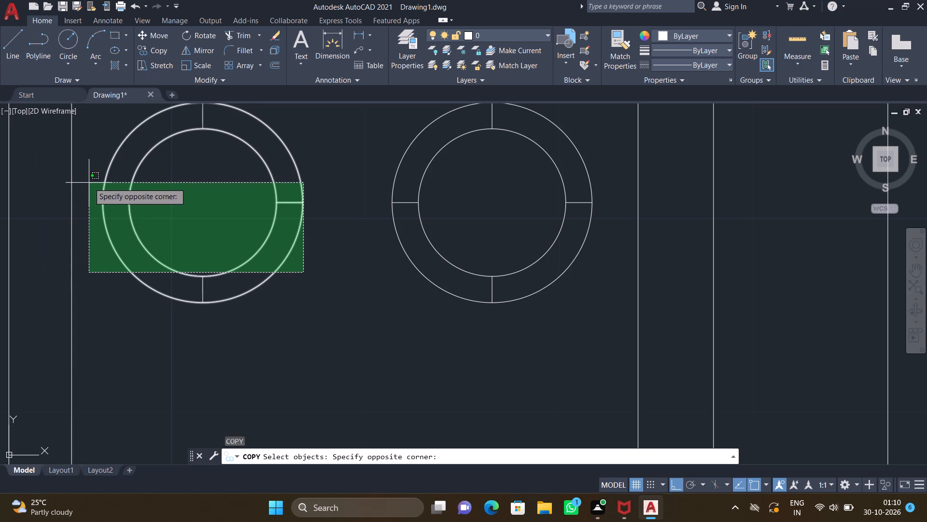
left_click(89, 182)
middle_click_drag(139, 170, 145, 221)
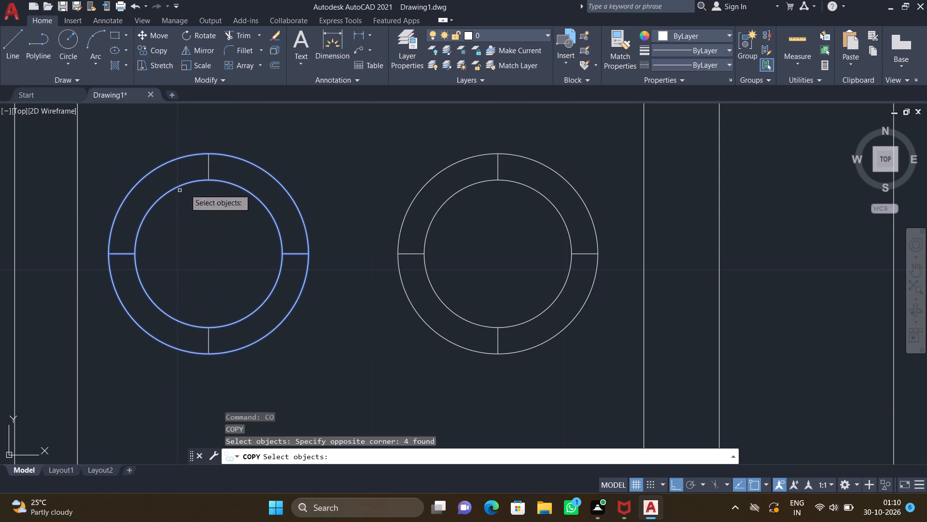
left_click(210, 166)
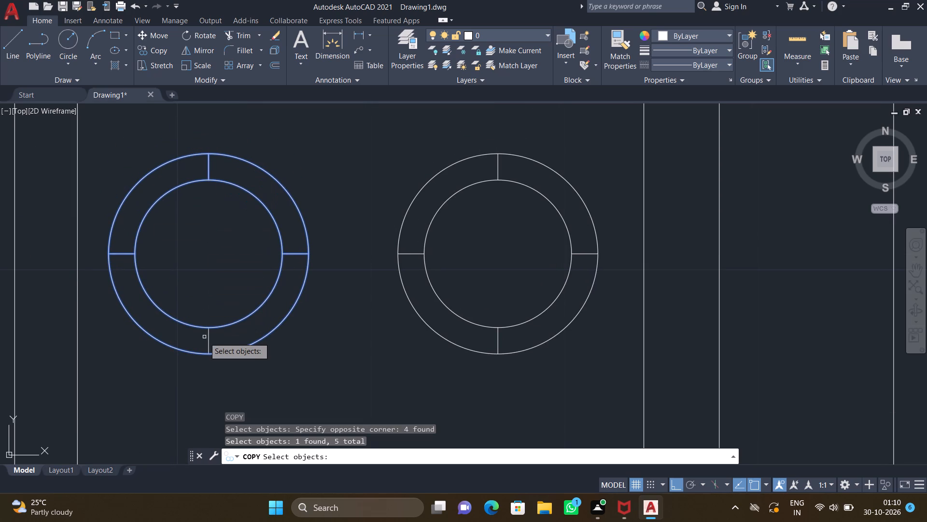
left_click(207, 338)
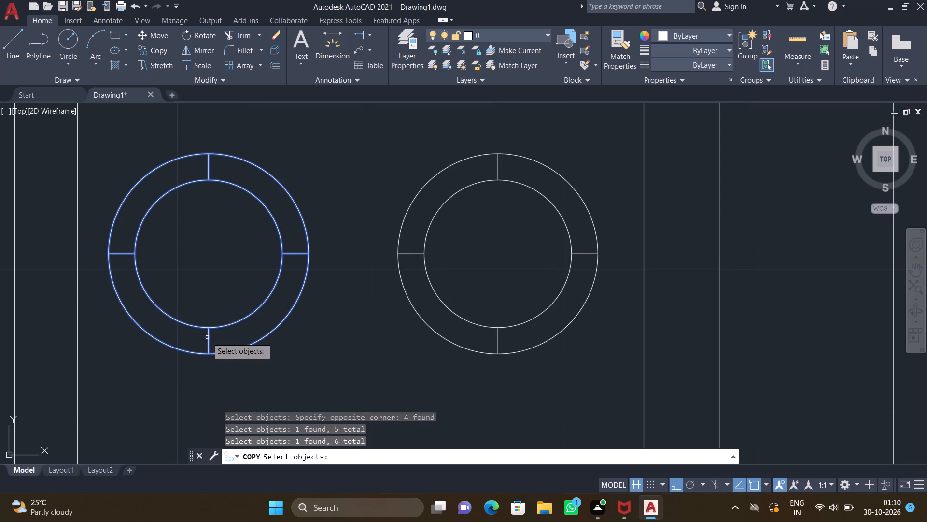
key("Return")
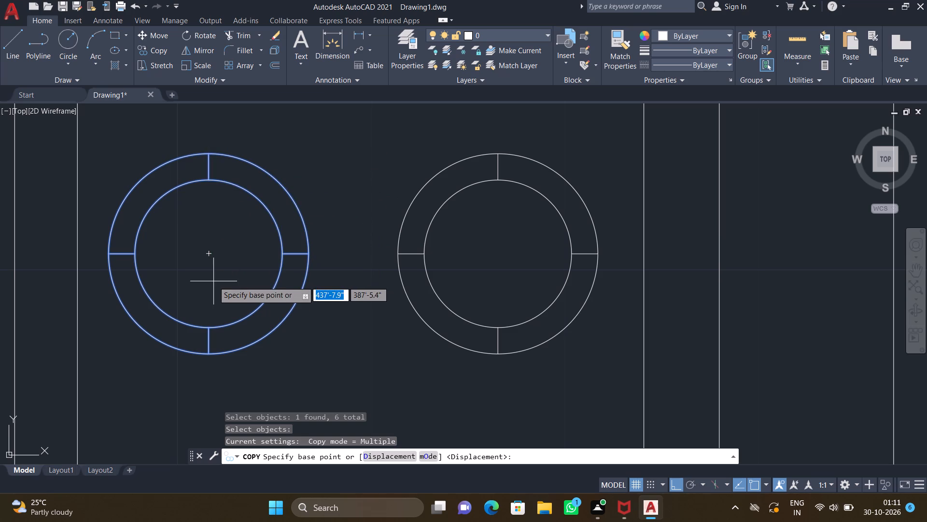
left_click_drag(204, 250, 206, 255)
scroll(222, 316, "down", 3)
middle_click_drag(223, 363, 221, 352)
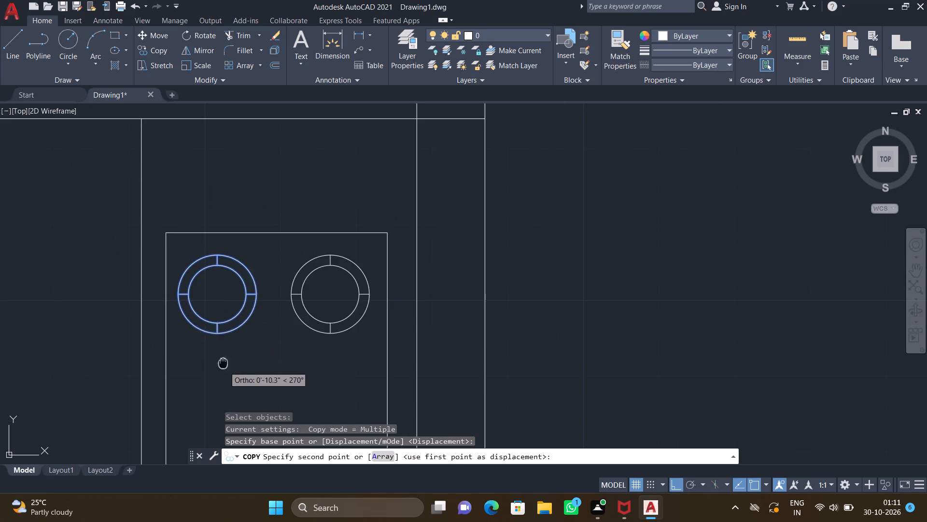
middle_click_drag(221, 352, 219, 235)
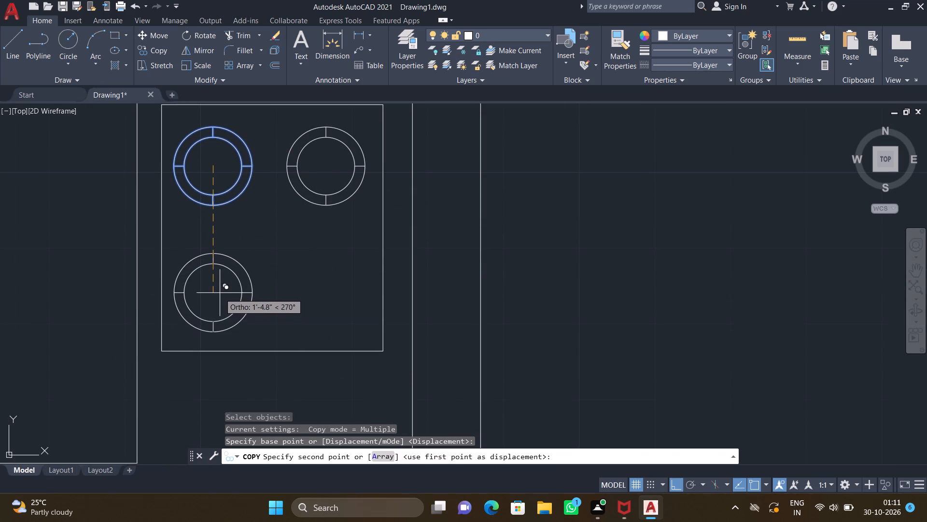
scroll(220, 292, "up", 2)
scroll(180, 277, "up", 2)
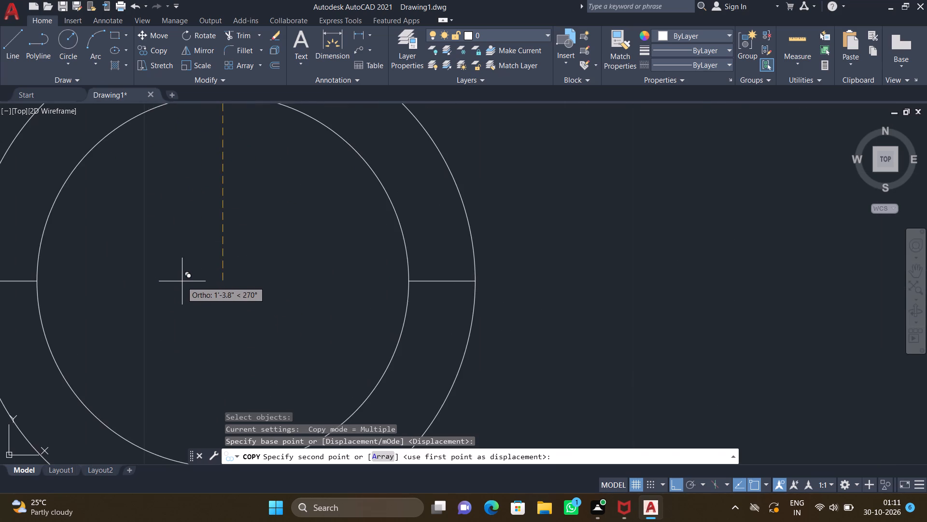
scroll(183, 281, "down", 2)
left_click(198, 291)
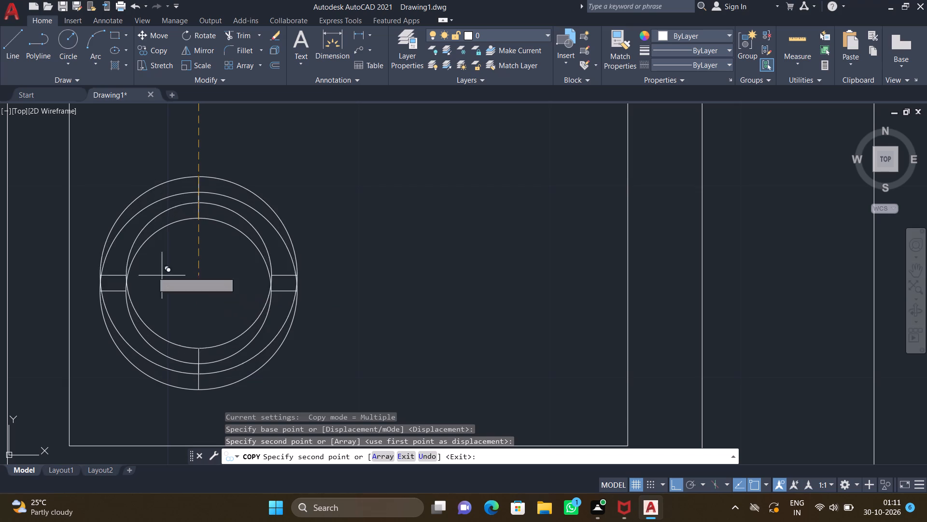
key("Return")
Copy the southwest burner with both circles and all four ticks about 1'-4" straight east into the stove's southeast corner.
scroll(218, 248, "down", 1)
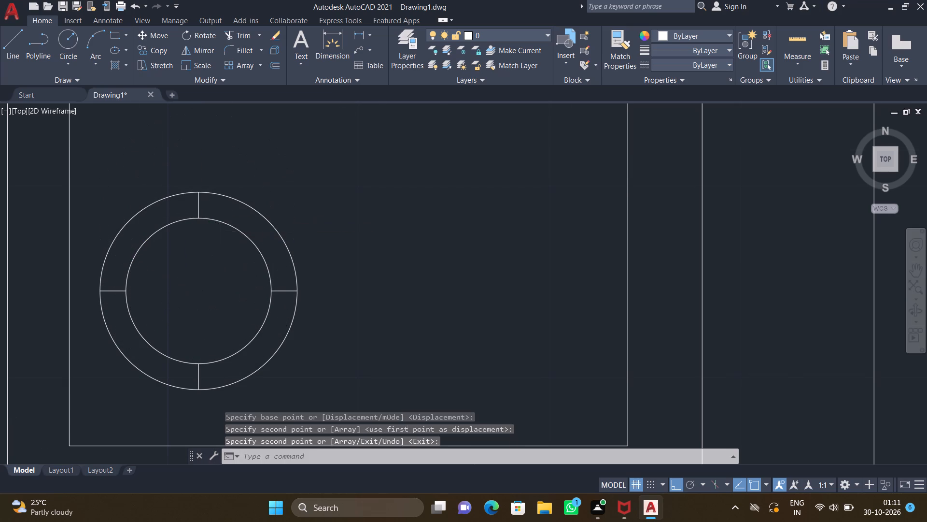
scroll(218, 248, "down", 2)
middle_click_drag(246, 268, 292, 278)
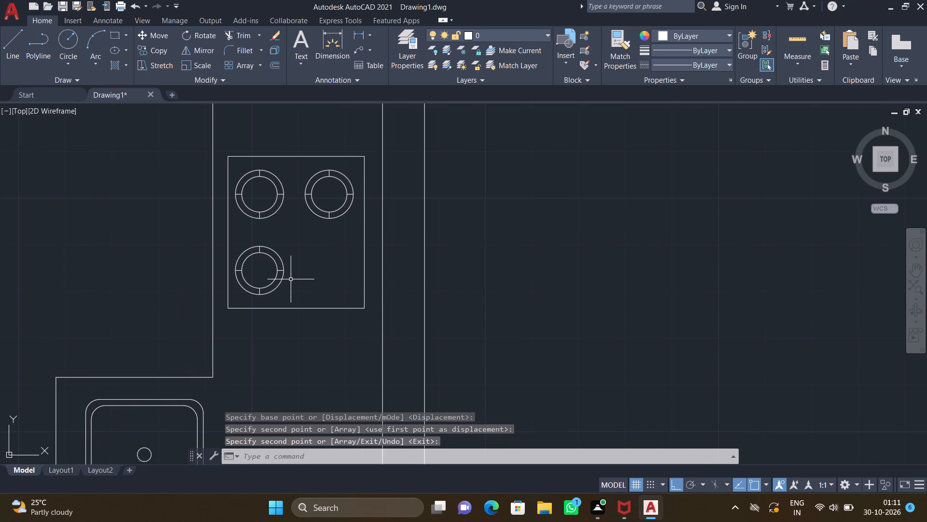
key("c")
key("o")
key("Return")
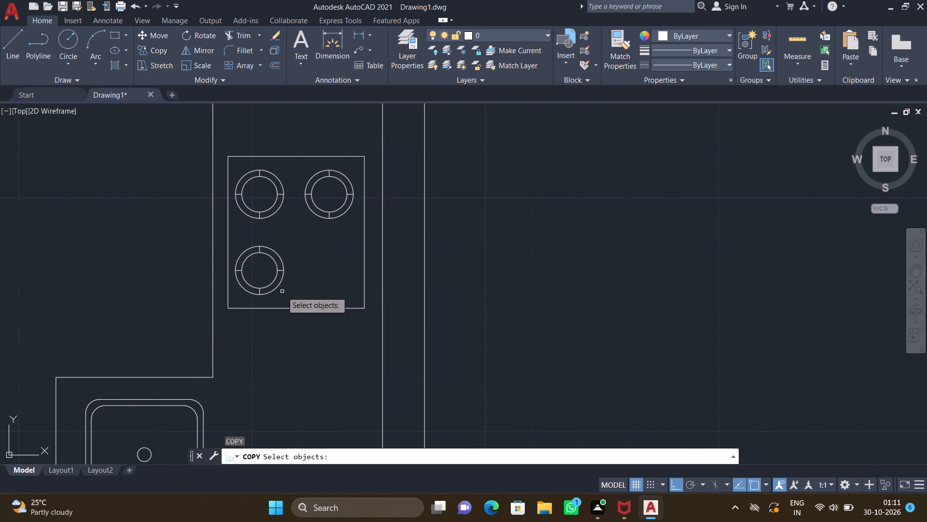
scroll(282, 291, "up", 1)
left_click_drag(281, 288, 271, 274)
left_click(225, 216)
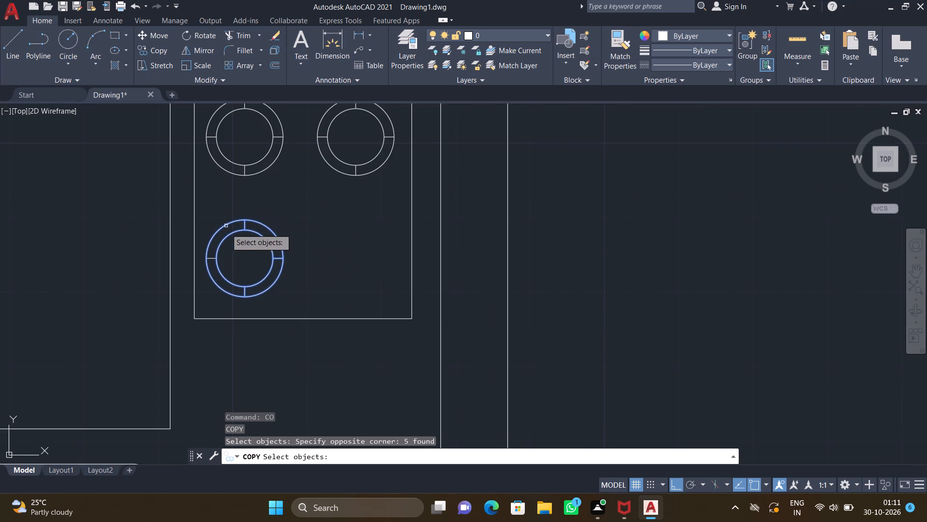
scroll(212, 264, "up", 2)
left_click(208, 250)
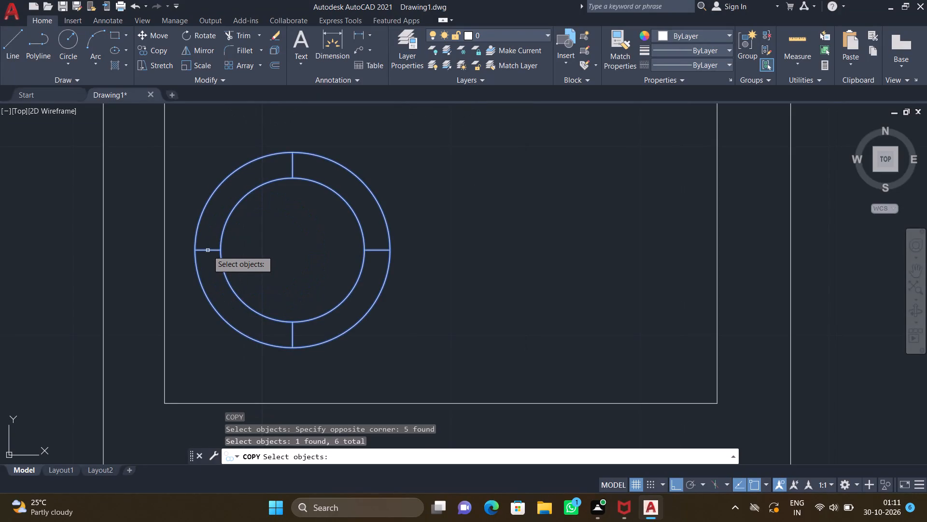
key("Return")
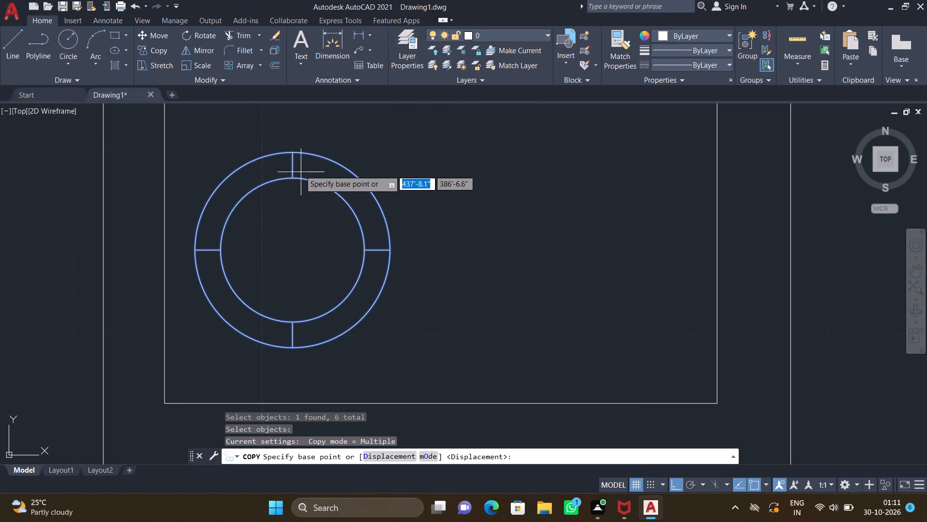
left_click(290, 249)
scroll(570, 255, "down", 2)
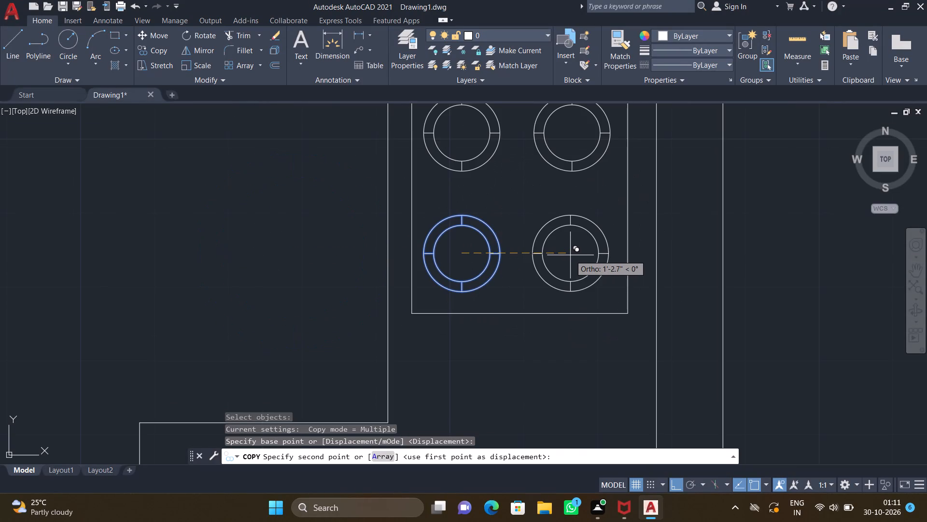
left_click(577, 252)
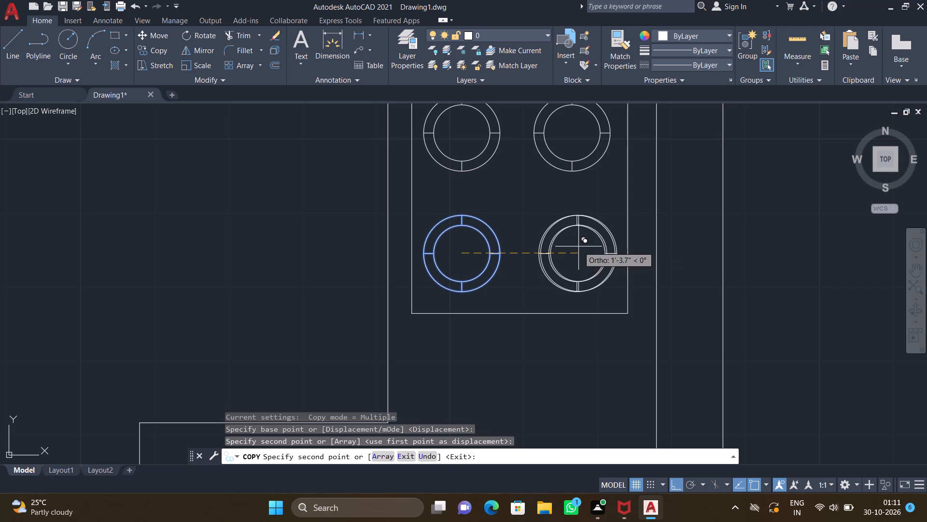
key("Return")
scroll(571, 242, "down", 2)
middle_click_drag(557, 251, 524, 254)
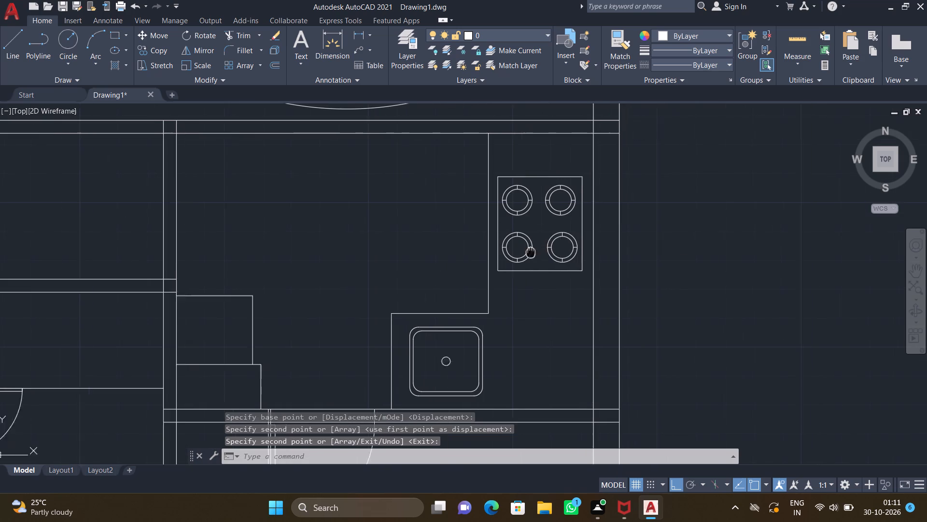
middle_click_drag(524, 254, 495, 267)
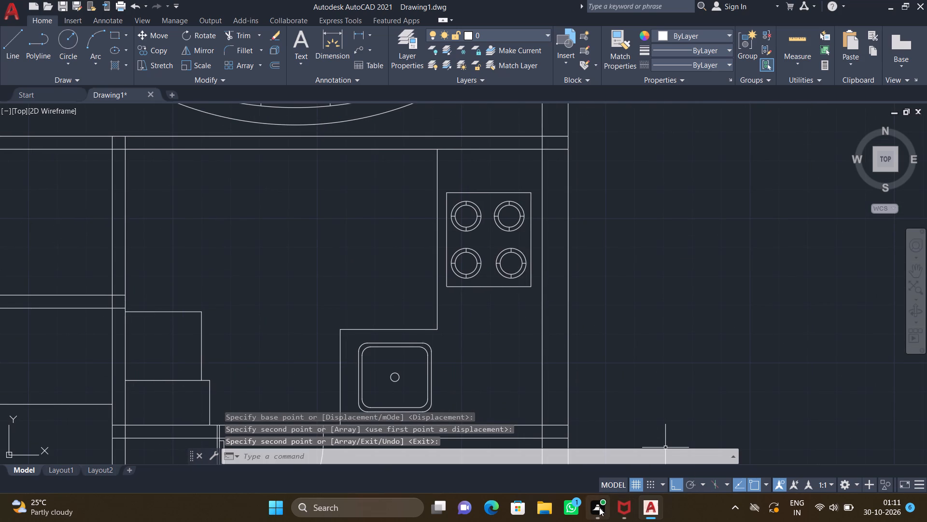
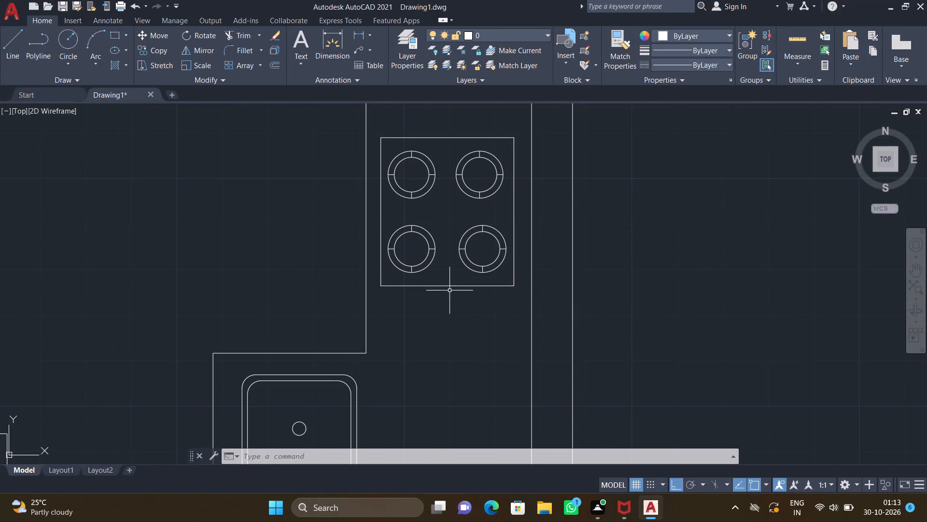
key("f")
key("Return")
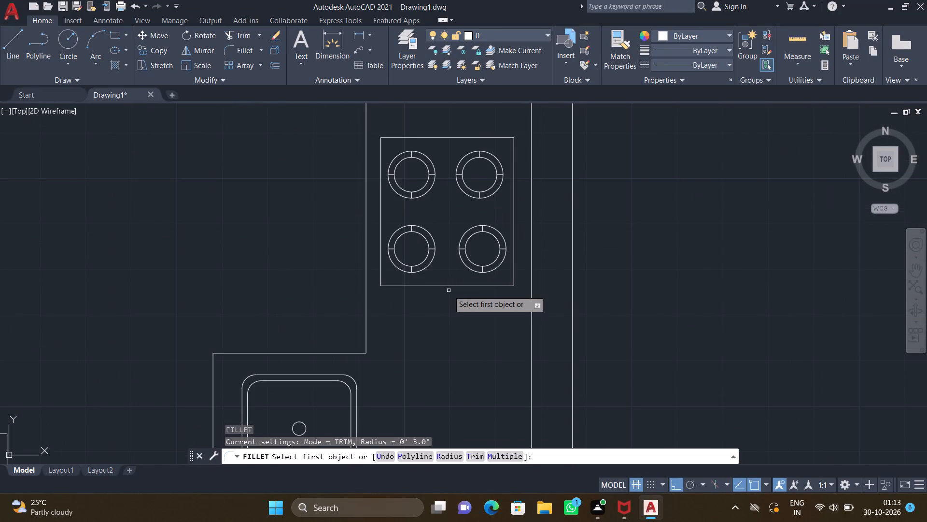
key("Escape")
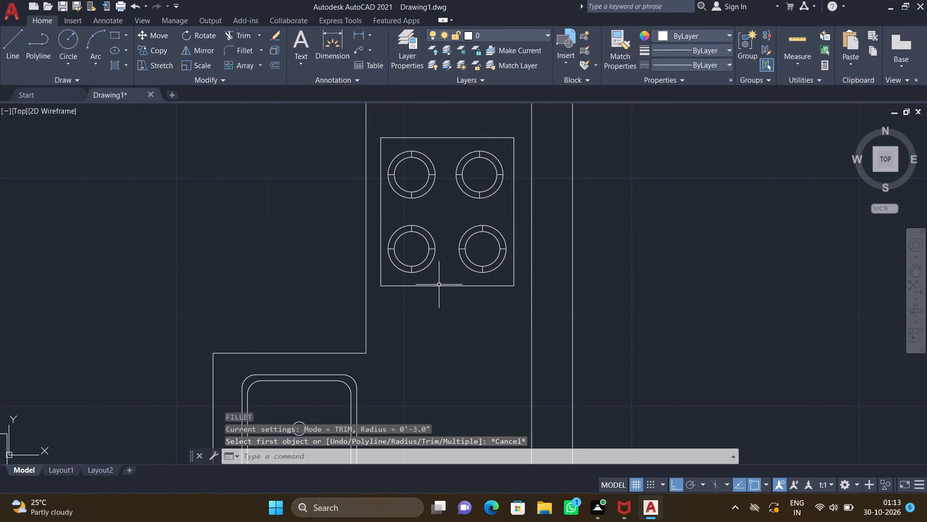
Draw an inner rectangle about 2'-3.4" by 2'-6.5" just inside the stove outline, enclosing all four burners.
type("REC")
key("Return")
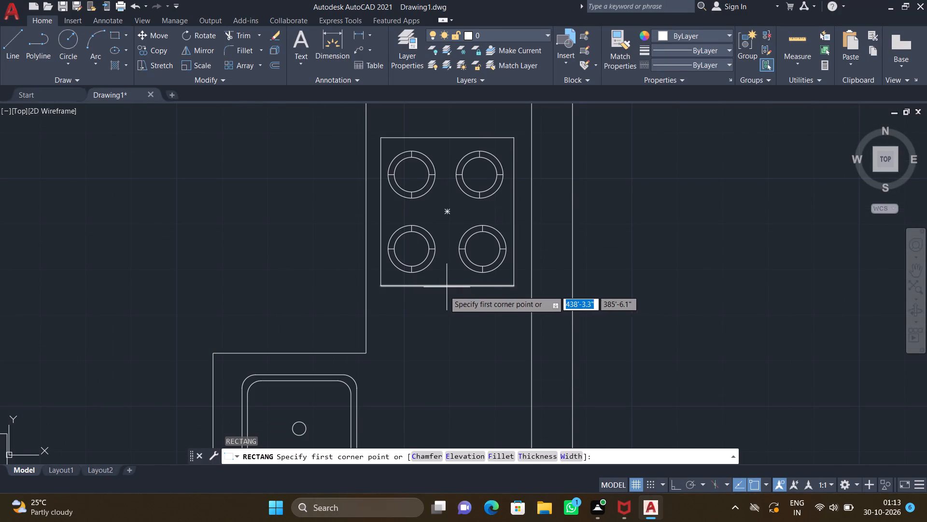
scroll(401, 158, "up", 3)
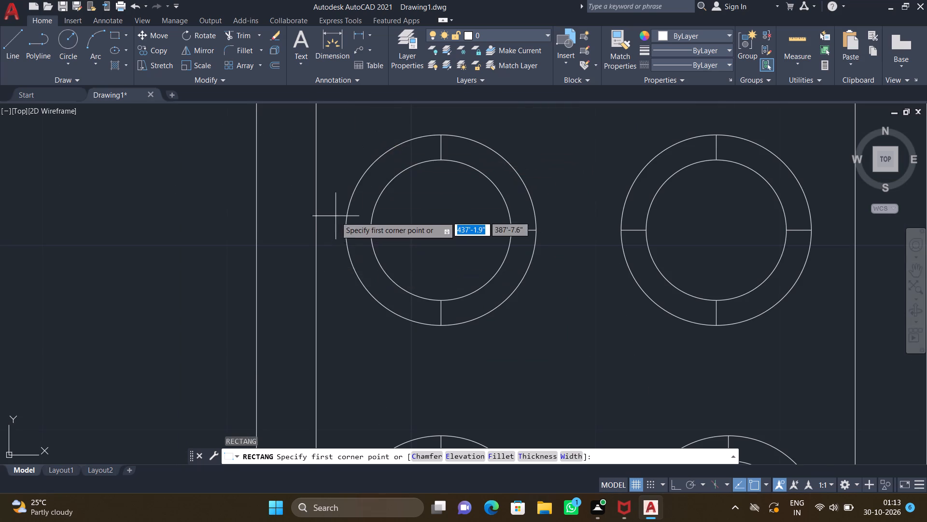
middle_click_drag(334, 228, 313, 336)
scroll(309, 205, "up", 1)
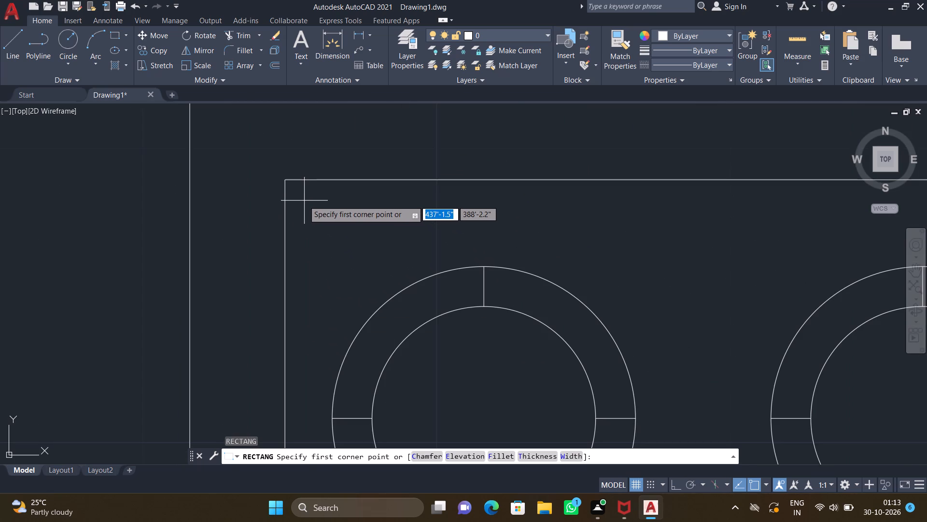
left_click_drag(306, 203, 310, 210)
scroll(368, 282, "down", 2)
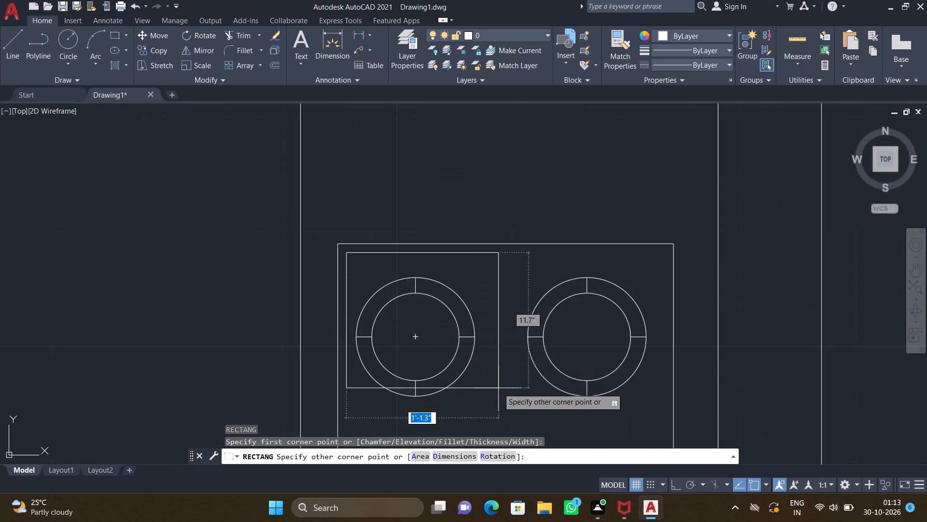
middle_click_drag(487, 385, 440, 316)
scroll(451, 323, "down", 2)
middle_click_drag(506, 386, 487, 357)
scroll(501, 377, "up", 1)
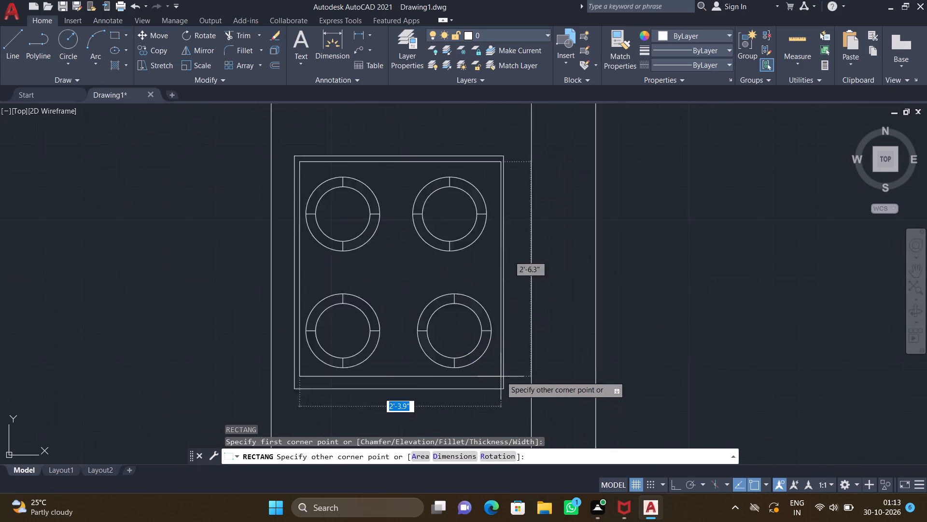
scroll(501, 376, "up", 1)
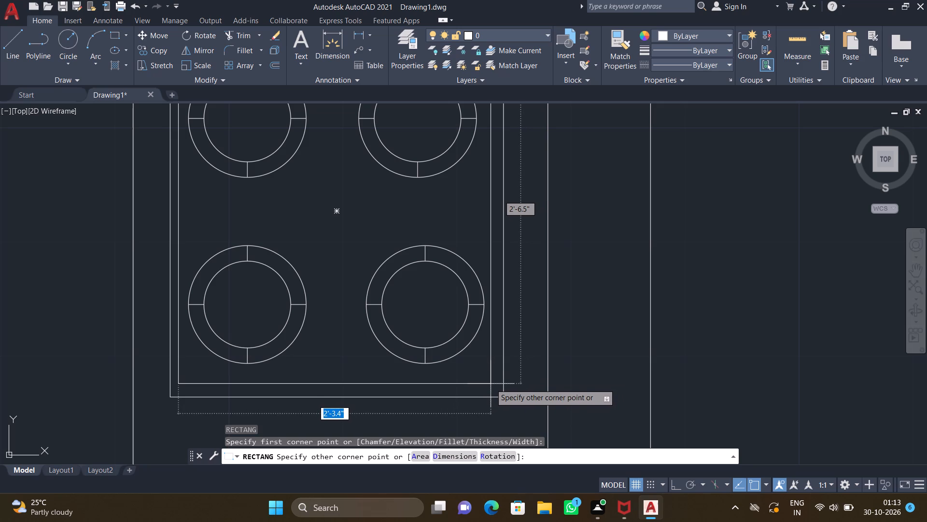
left_click(492, 384)
Fillet the northwest and northeast corners of the stove's inner rectangle with a 3" radius.
scroll(427, 381, "down", 2)
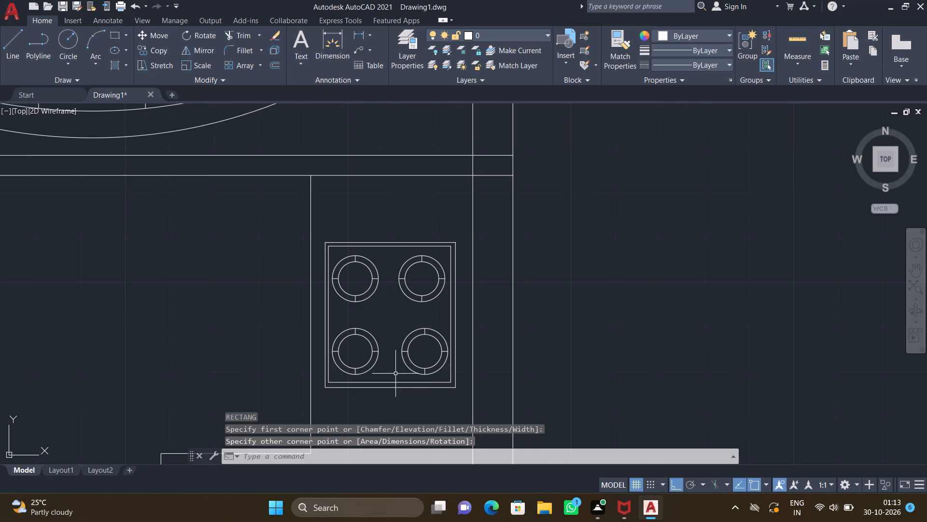
scroll(339, 257, "up", 2)
key("f")
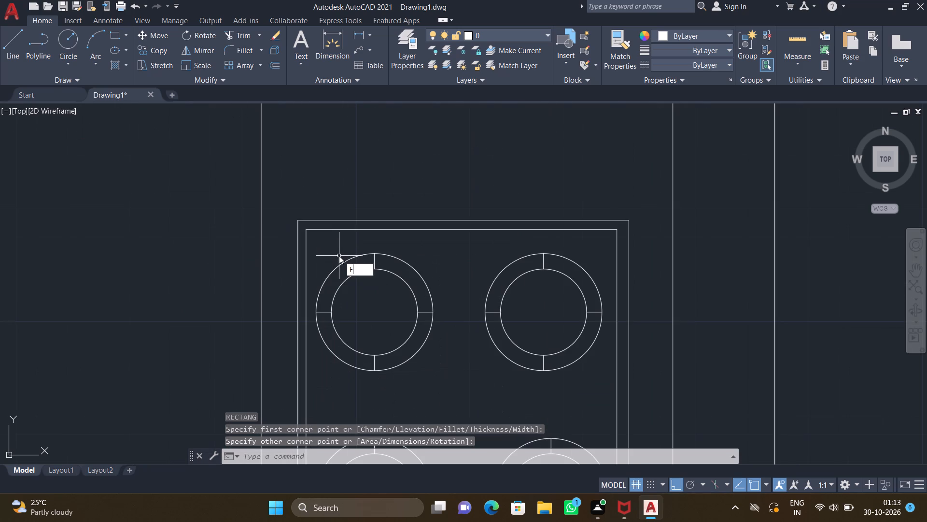
key("Return")
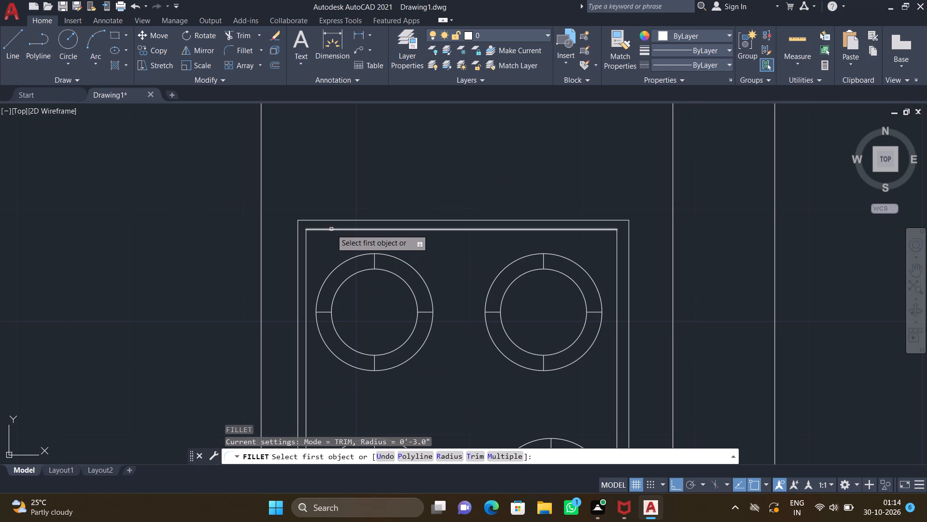
left_click(331, 229)
left_click(308, 246)
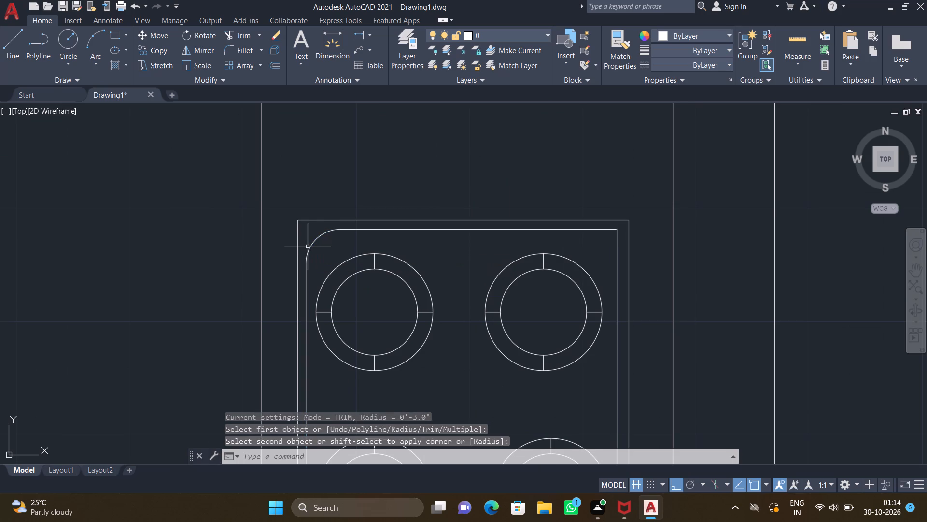
middle_click_drag(465, 280, 337, 275)
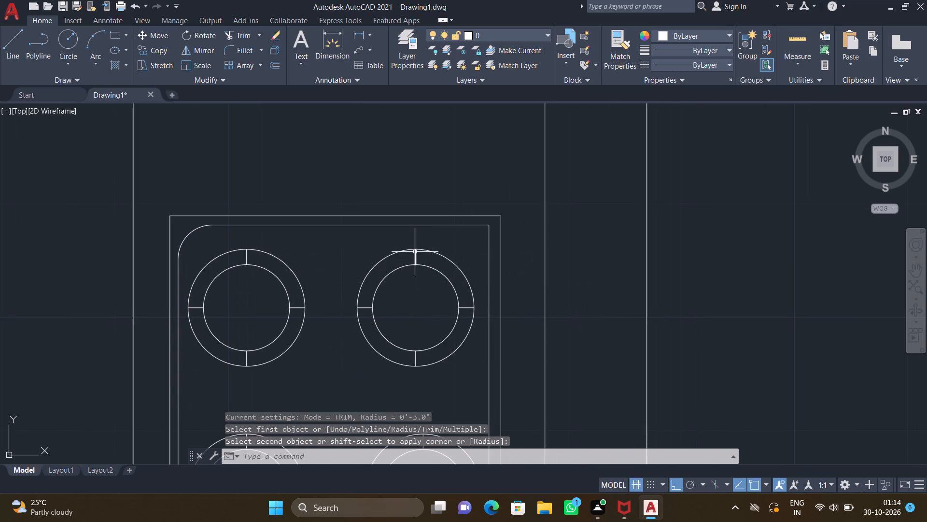
key("f")
key("Return")
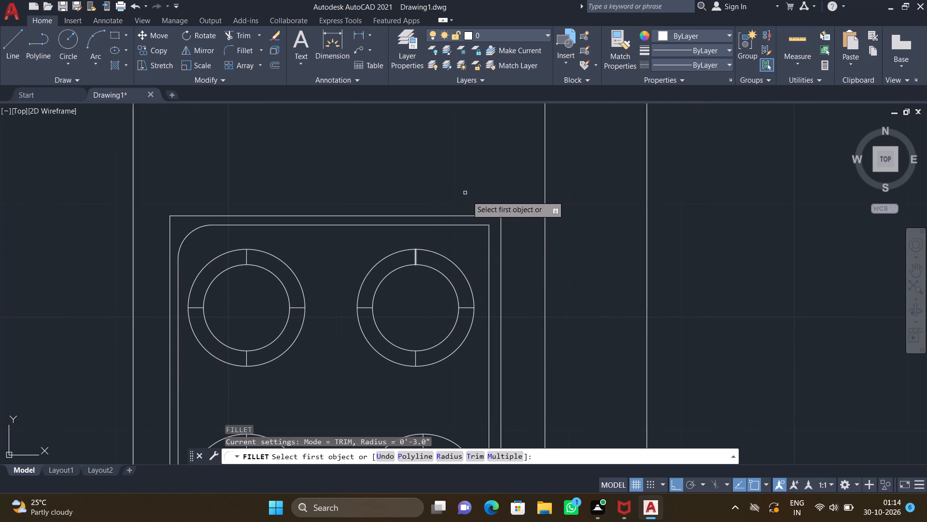
left_click(472, 226)
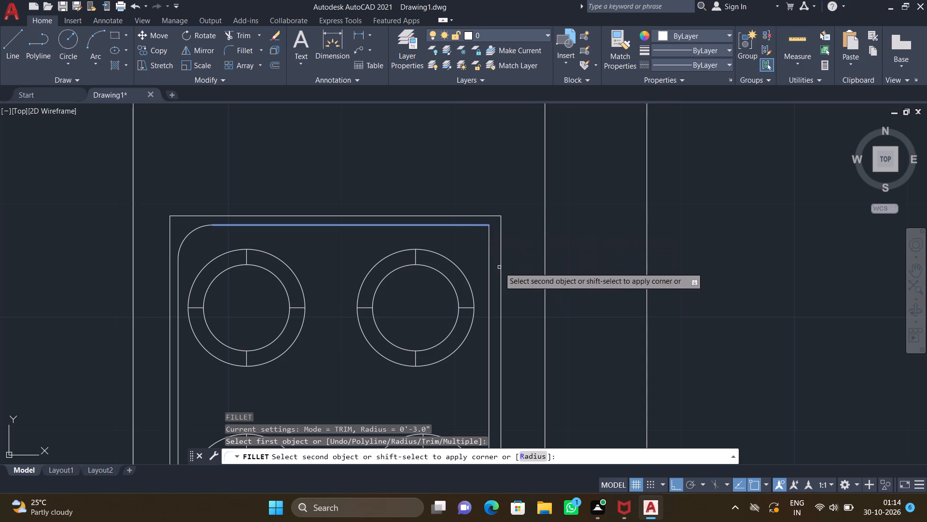
left_click(491, 252)
Fillet the southwest and southeast corners of the stove's inner rectangle with a 3" radius.
scroll(492, 252, "down", 4)
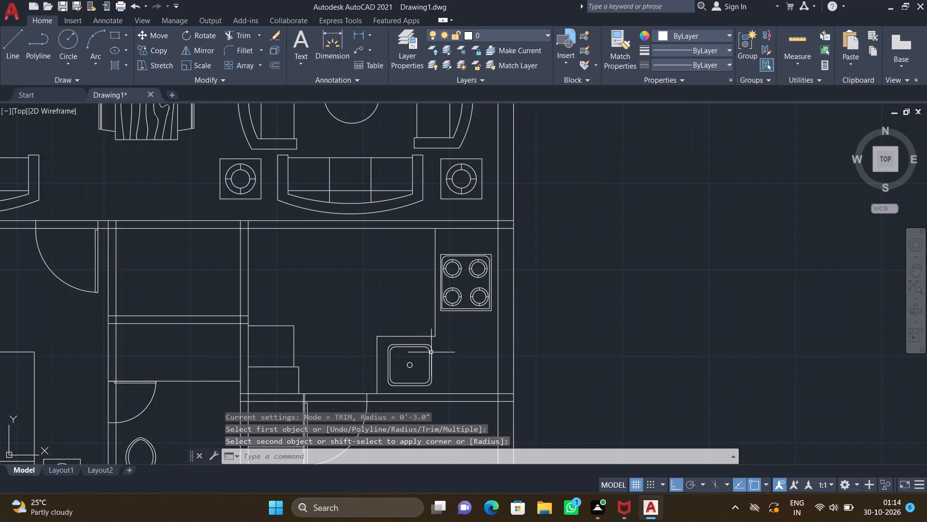
middle_click_drag(422, 343, 393, 298)
scroll(421, 269, "up", 4)
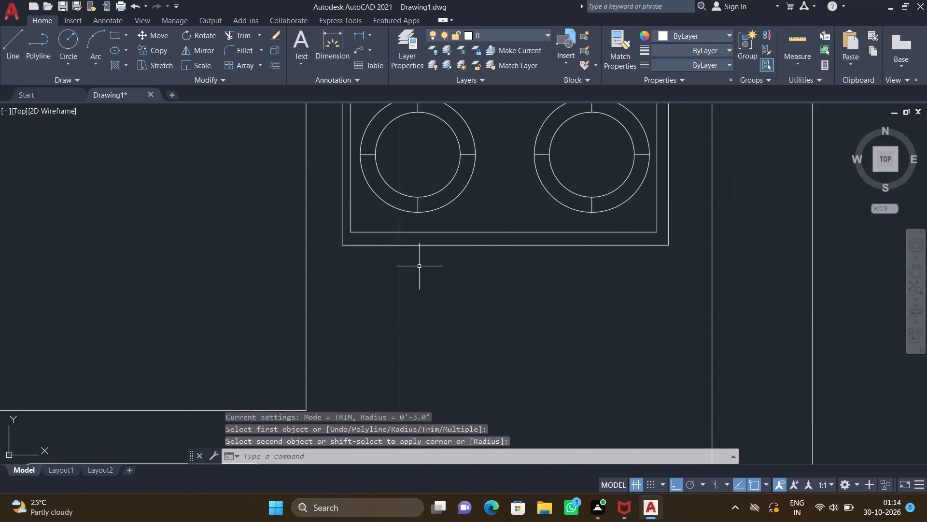
key("f")
key("Return")
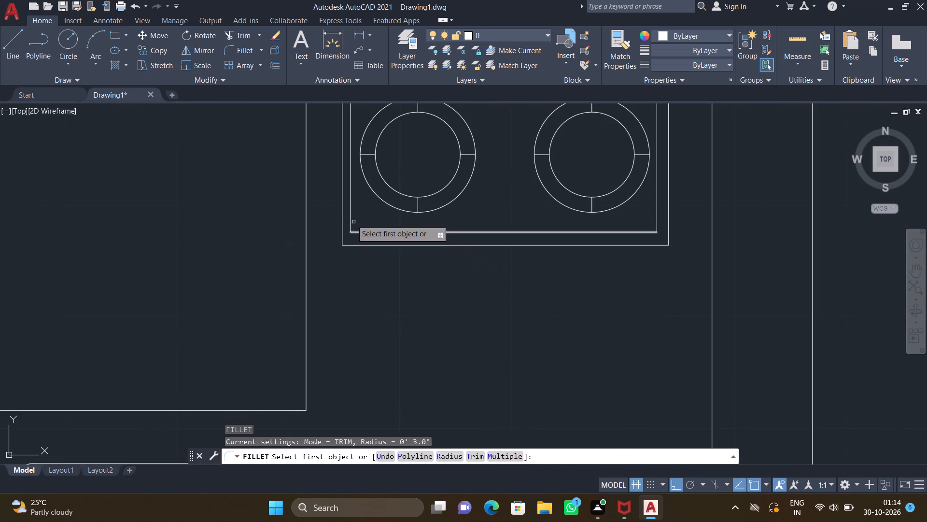
left_click(351, 213)
left_click(369, 232)
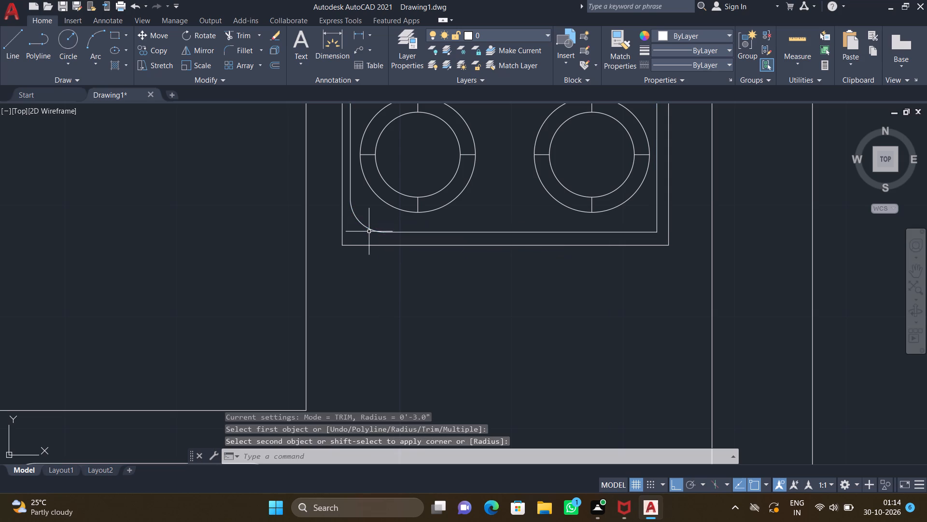
scroll(378, 218, "down", 2)
middle_click_drag(449, 266, 405, 307)
scroll(450, 264, "up", 2)
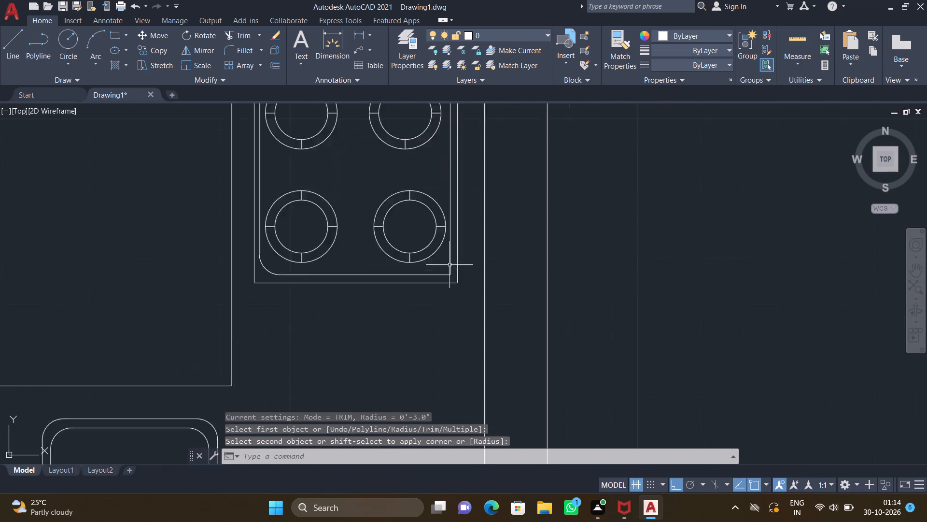
scroll(449, 265, "up", 1)
key("f")
key("Return")
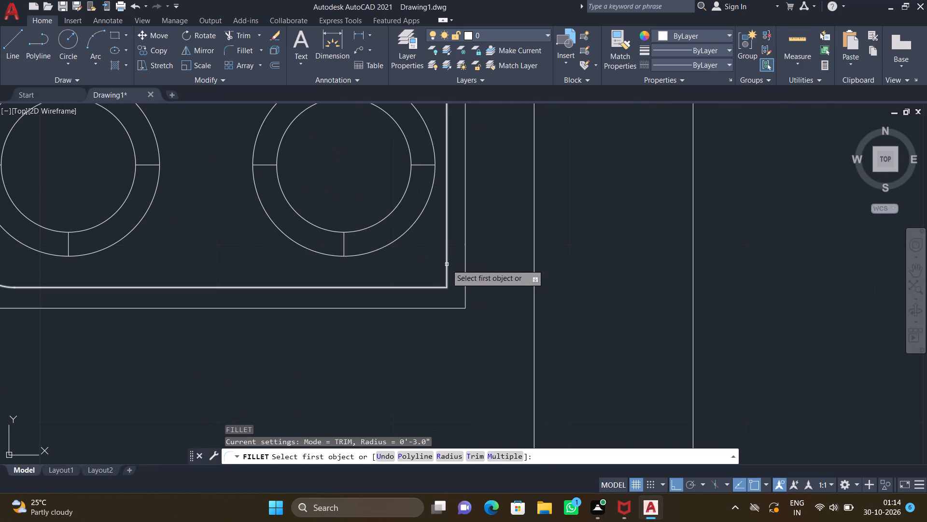
left_click(447, 263)
left_click(431, 289)
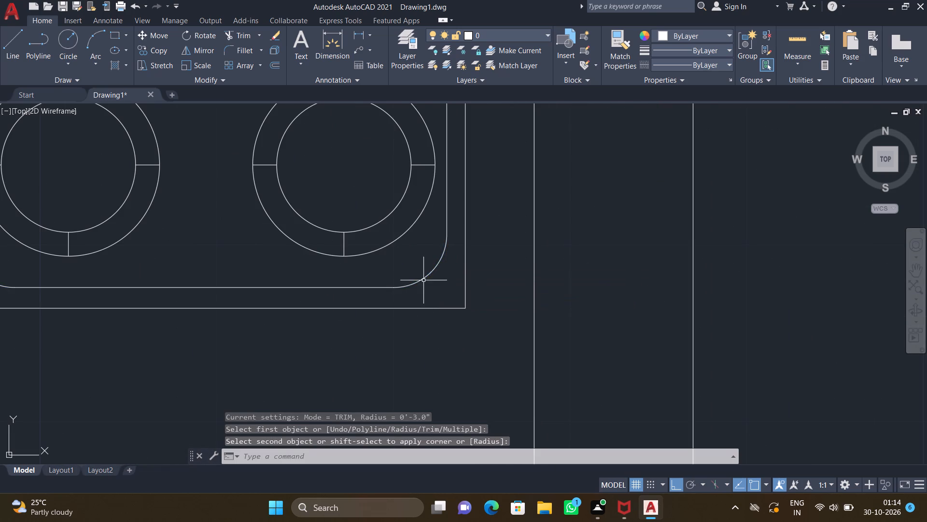
Draw a knob circle of about 0.4" radius, centred about 0.9" directly south of the southwest burner.
scroll(423, 280, "down", 3)
scroll(344, 281, "up", 4)
key("c")
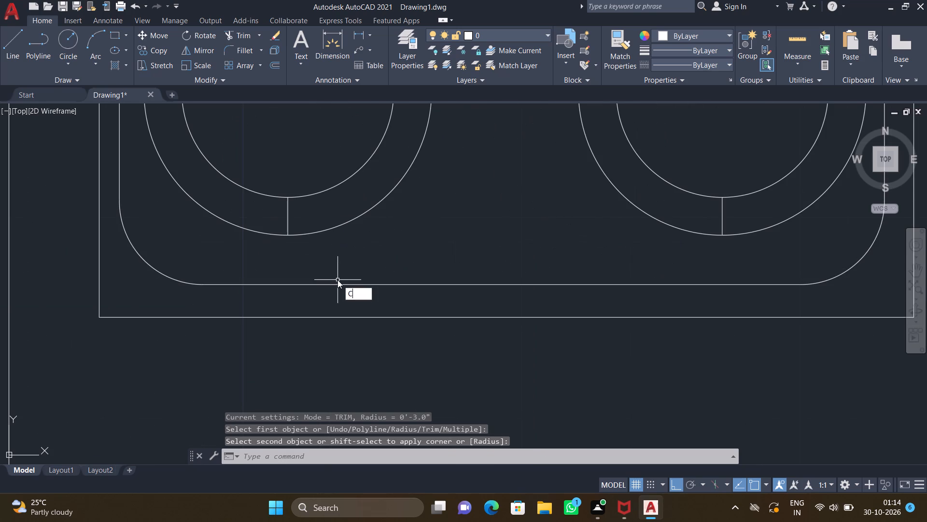
key("Return")
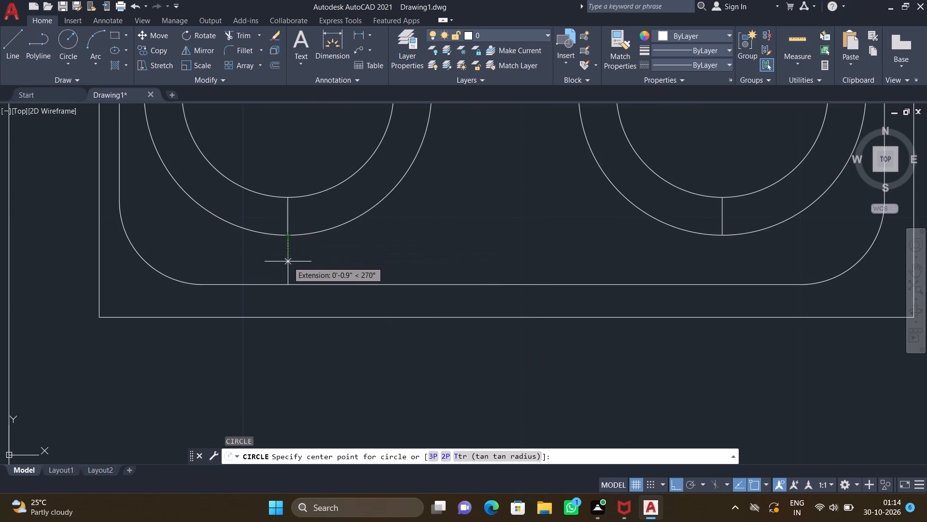
left_click(288, 261)
scroll(293, 278, "up", 1)
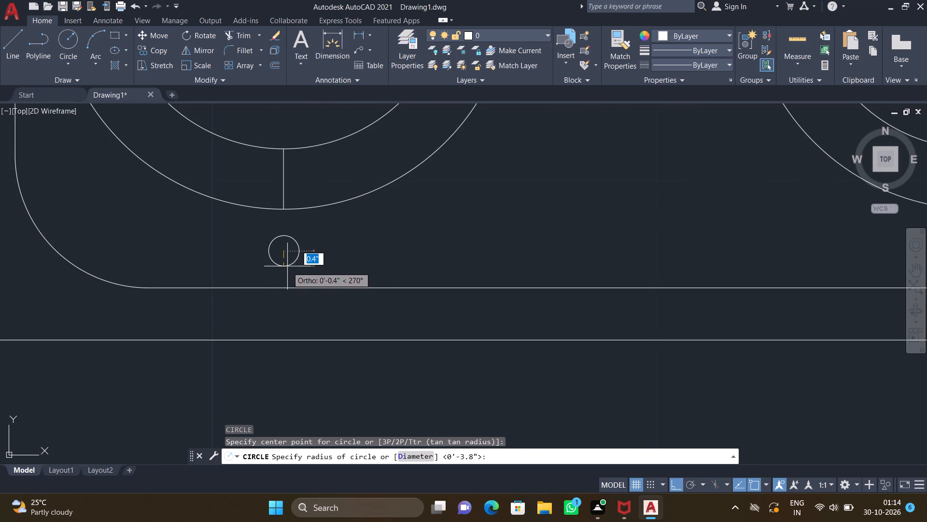
left_click(288, 267)
Copy the knob circle about 1'-4" straight east, placing it below the southeast burner.
scroll(389, 241, "down", 3)
middle_click_drag(426, 308, 291, 317)
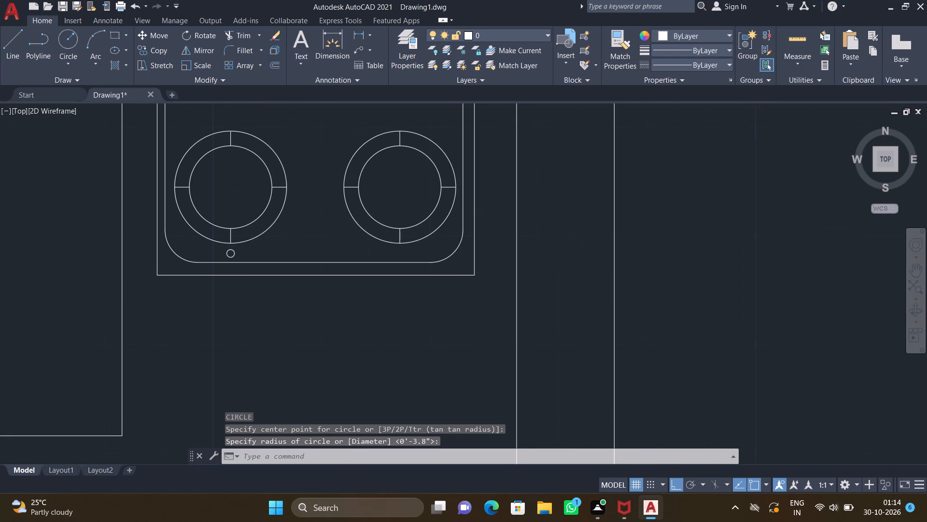
scroll(191, 252, "up", 2)
key("c")
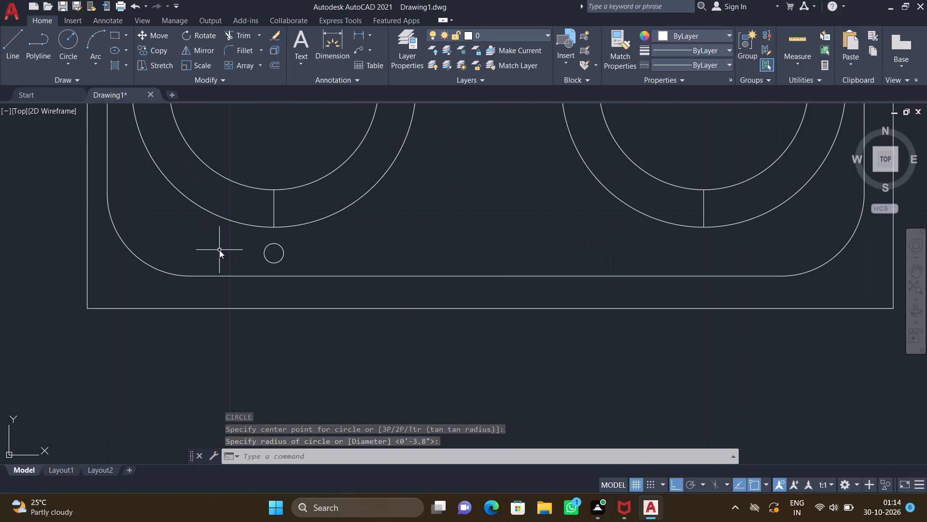
key("o")
key("Return")
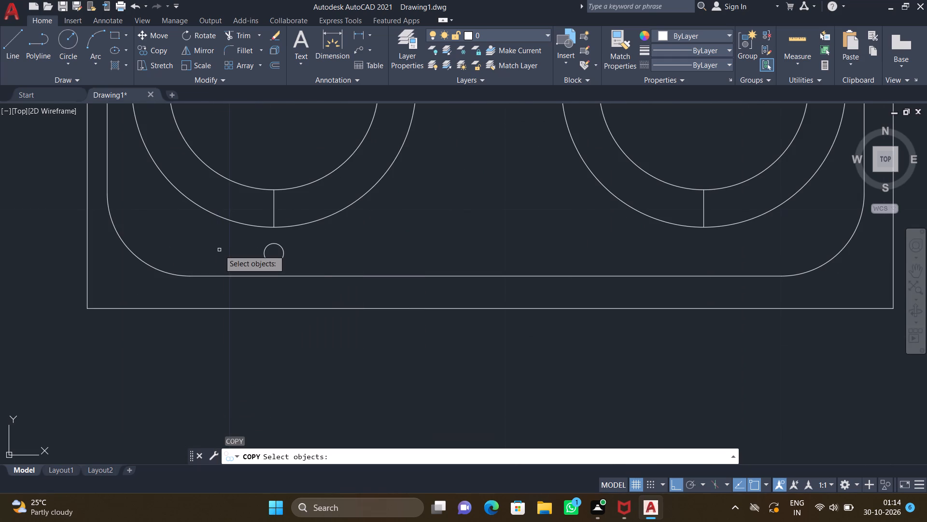
left_click(266, 249)
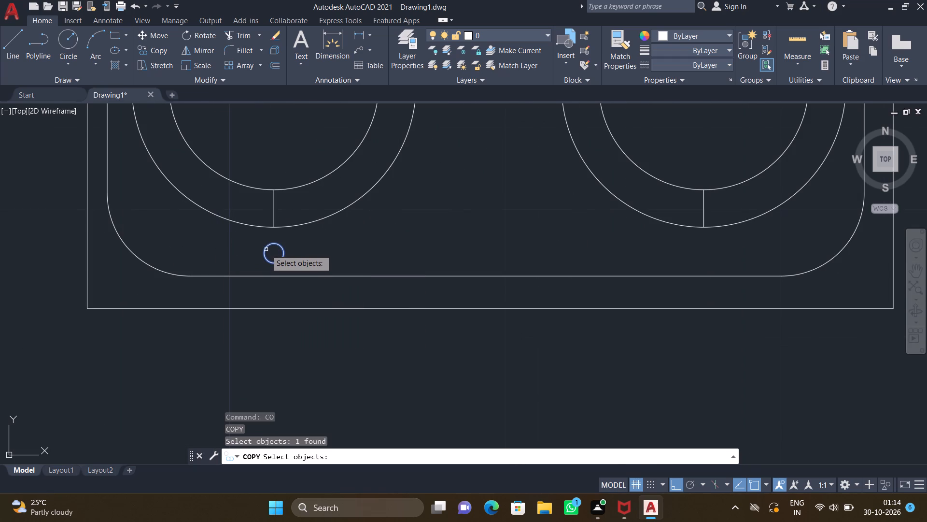
key("Return")
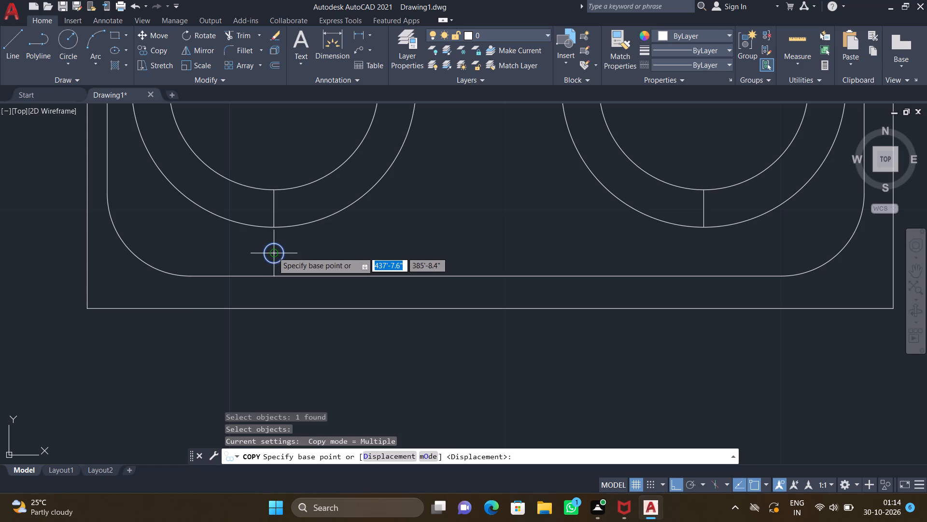
left_click(273, 252)
middle_click_drag(627, 286, 517, 290)
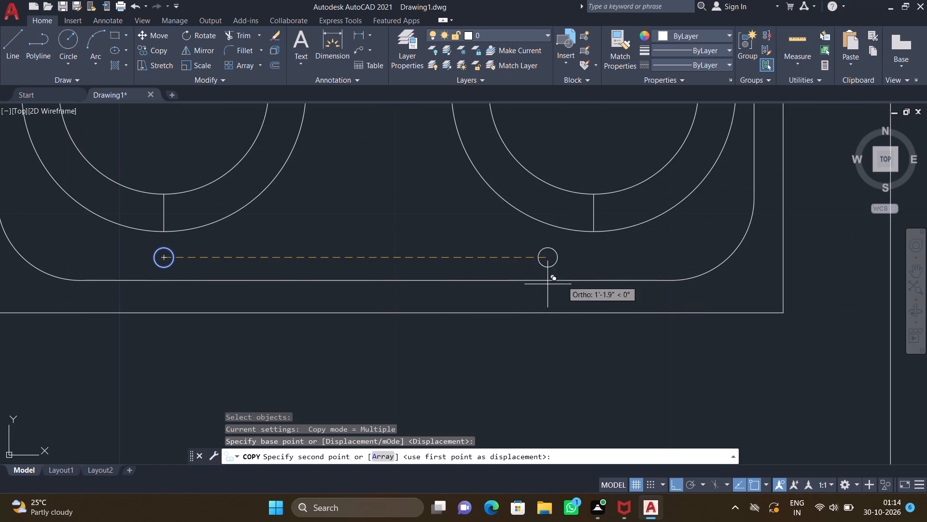
scroll(601, 269, "up", 1)
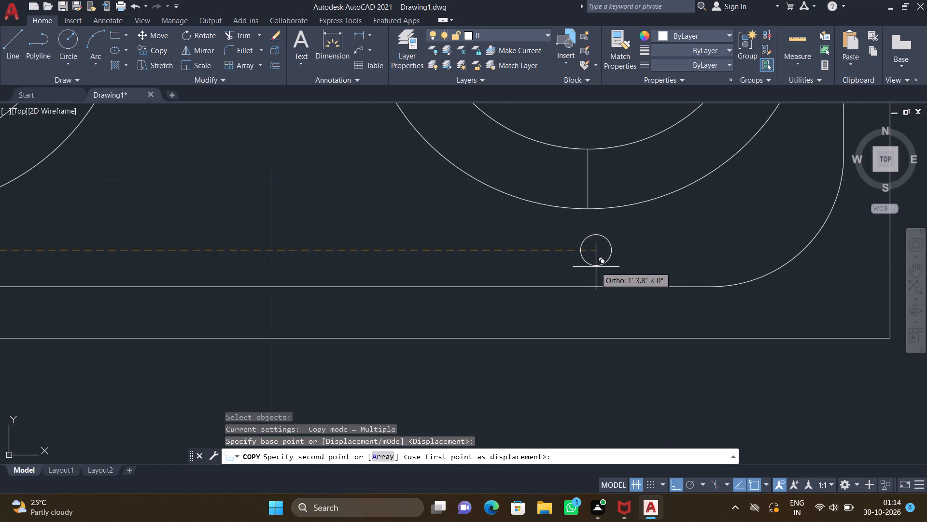
left_click(592, 264)
key("Return")
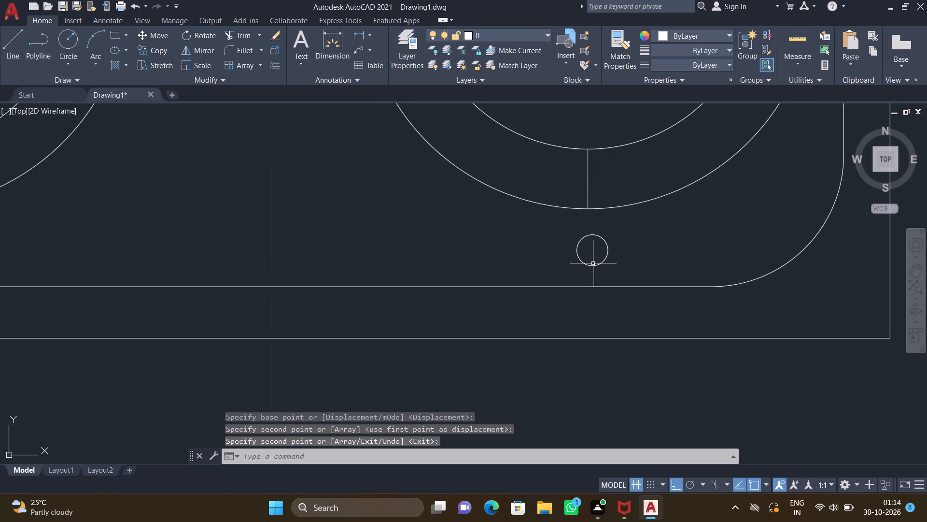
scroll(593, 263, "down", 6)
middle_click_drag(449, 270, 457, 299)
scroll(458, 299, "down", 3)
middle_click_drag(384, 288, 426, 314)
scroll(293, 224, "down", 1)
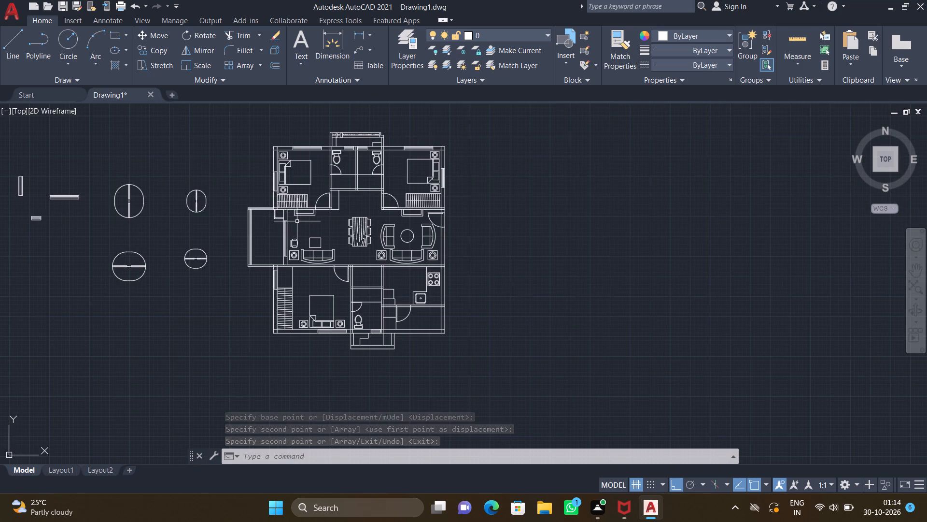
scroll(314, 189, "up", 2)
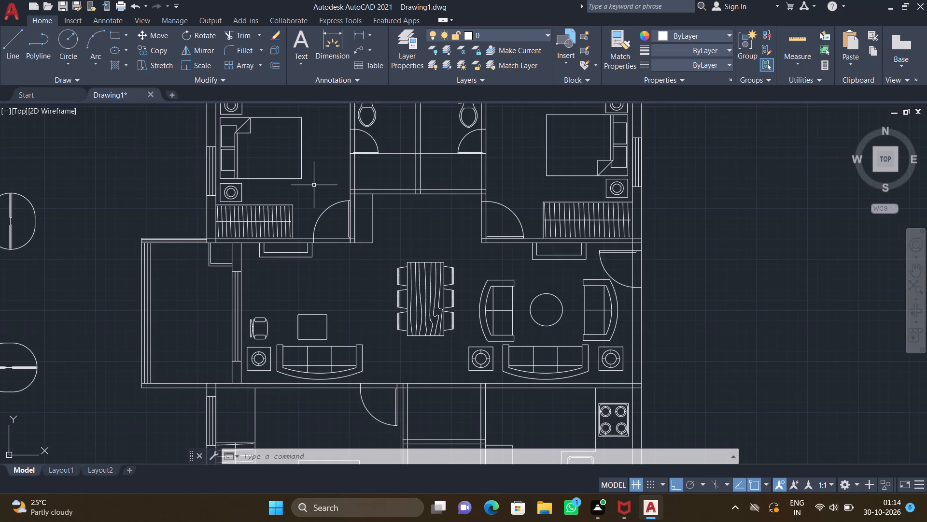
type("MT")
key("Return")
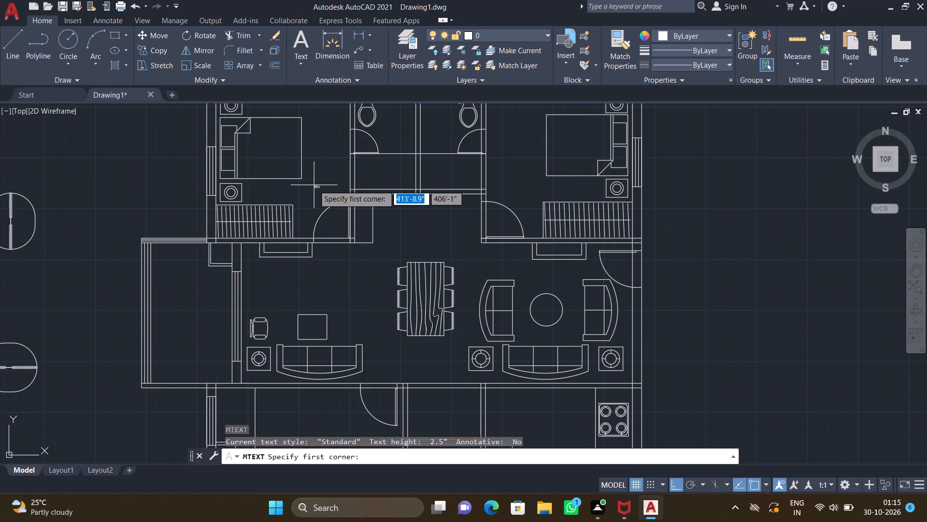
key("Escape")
Copy the upright chair in the furniture library about 17'-5" straight west into empty space.
scroll(314, 185, "down", 4)
middle_click_drag(236, 228, 356, 269)
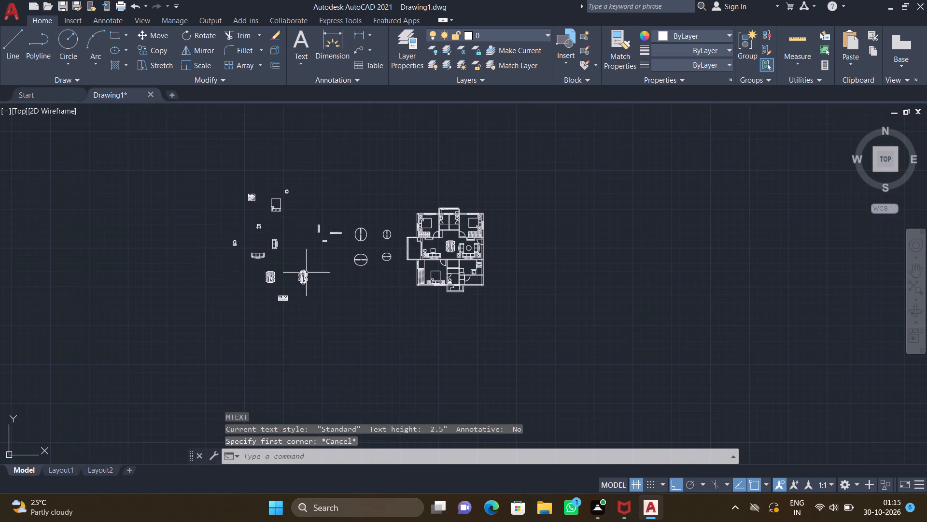
scroll(256, 230, "up", 3)
middle_click_drag(281, 227, 255, 332)
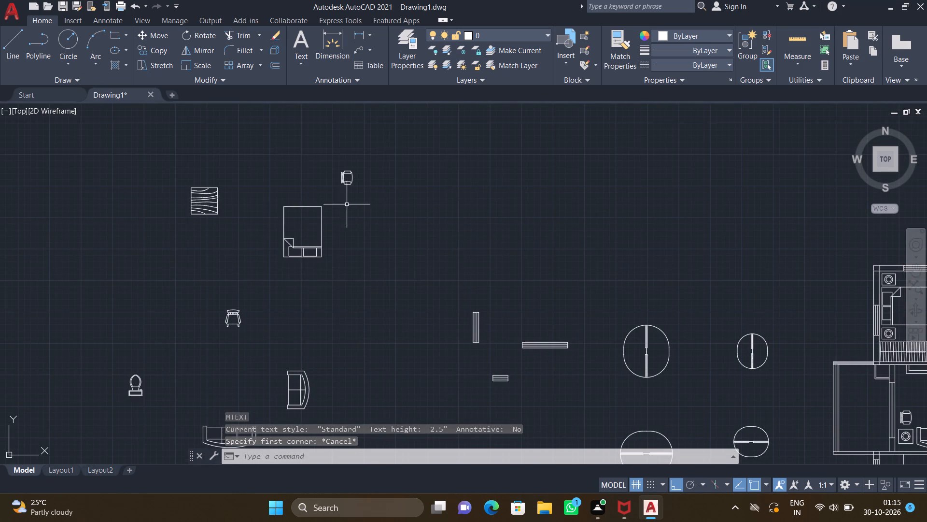
scroll(352, 187, "up", 1)
middle_click_drag(164, 418, 262, 342)
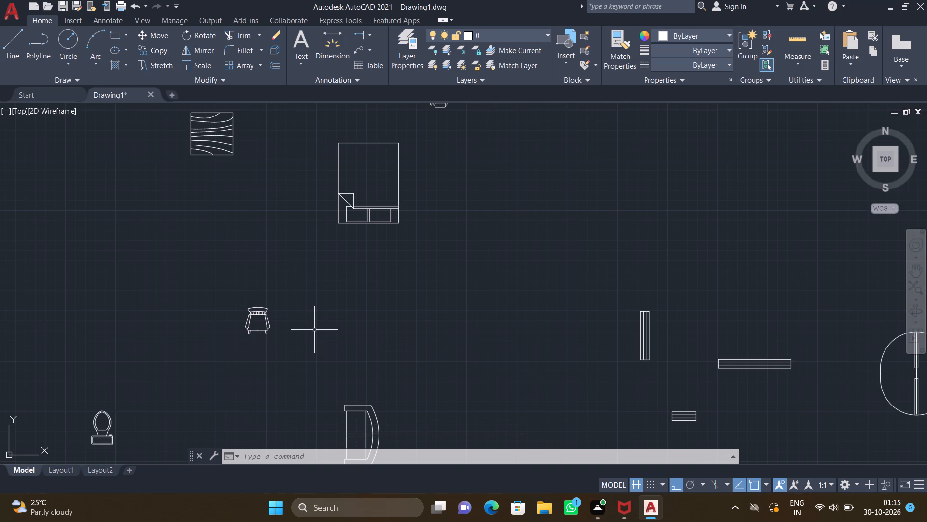
type("CO")
key("Return")
left_click_drag(308, 361, 263, 320)
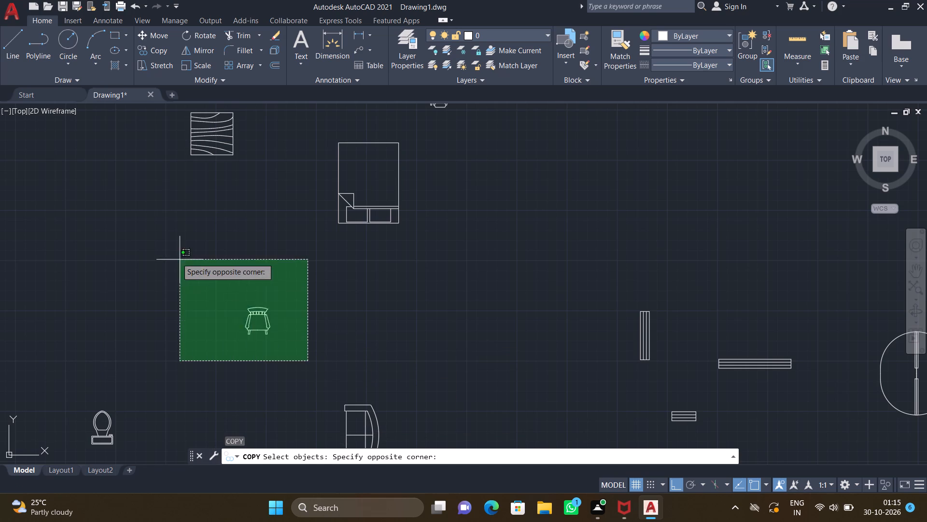
left_click(165, 246)
key("Return")
middle_click_drag(239, 307, 327, 261)
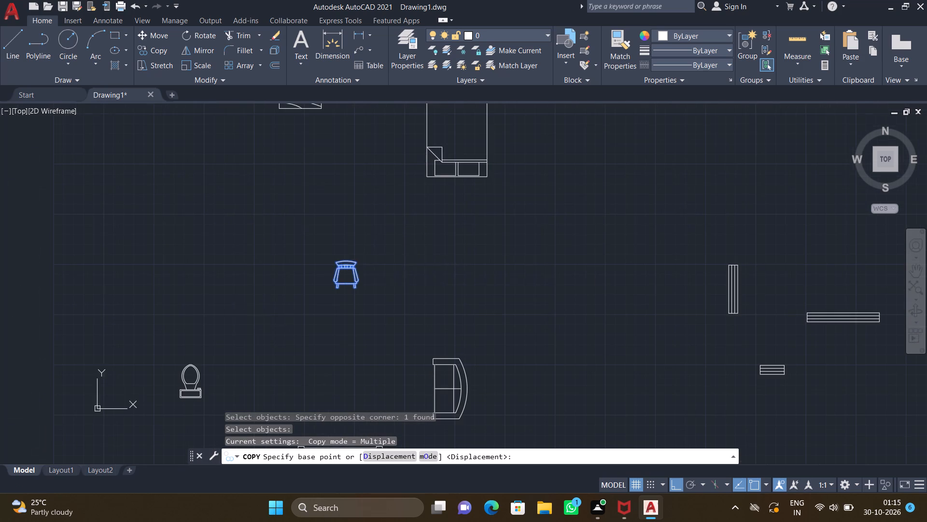
left_click(343, 257)
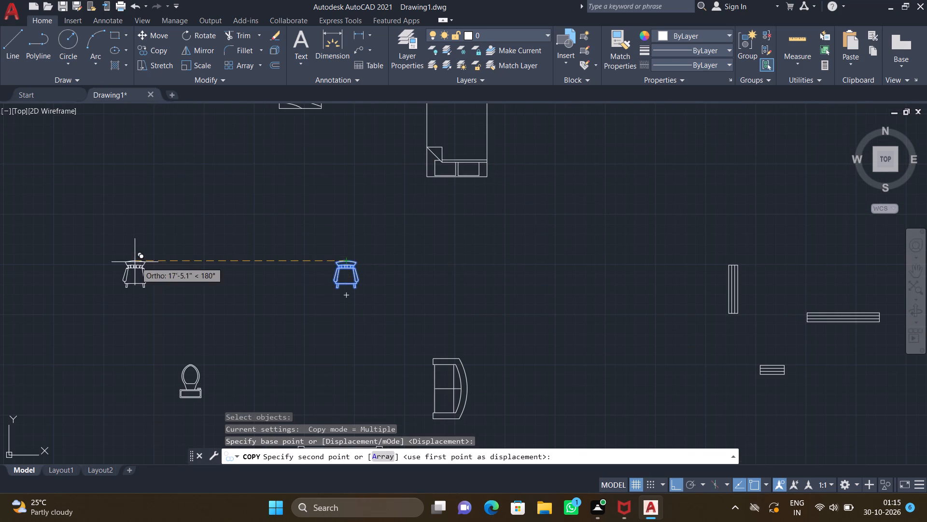
left_click(135, 262)
key("Return")
With Ortho off, rotate the copied chair about 324° around the middle of its backrest.
type("RO")
key("Return")
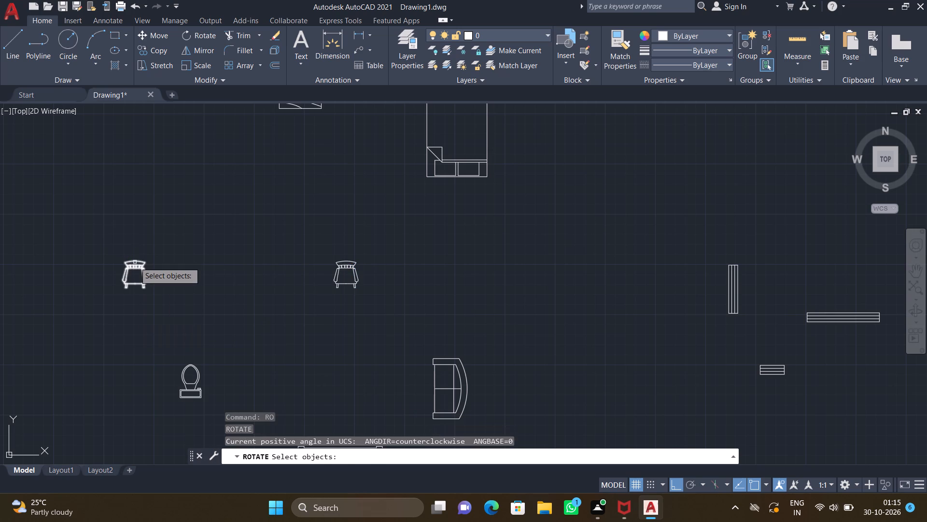
key("F8")
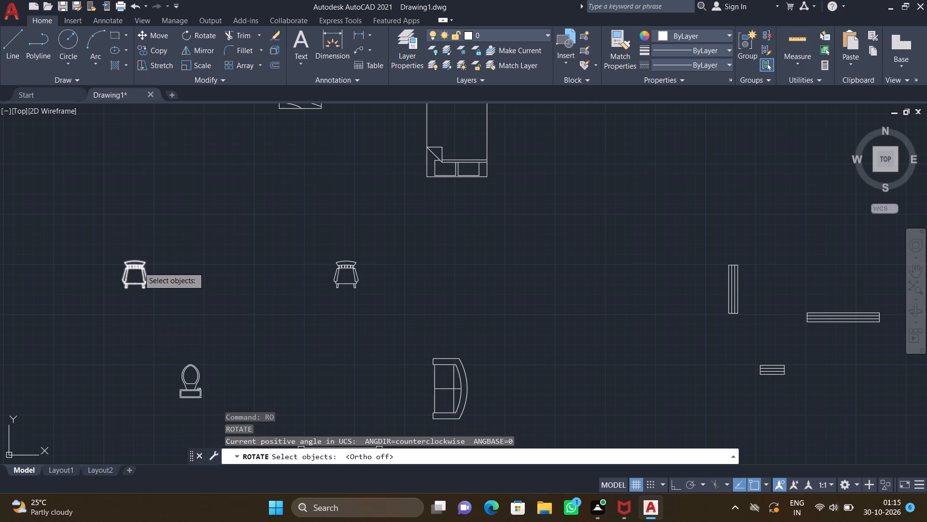
left_click(138, 262)
key("Return")
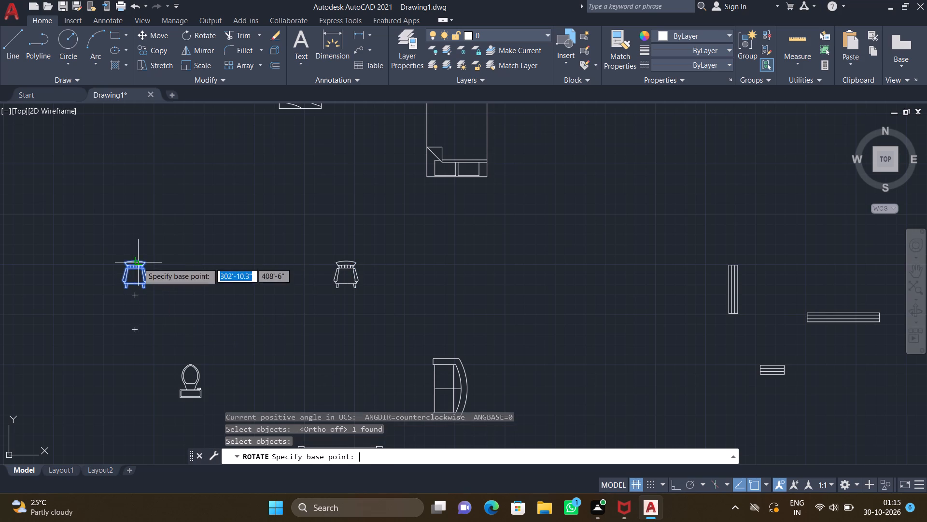
middle_click_drag(128, 280, 223, 239)
left_click(228, 218)
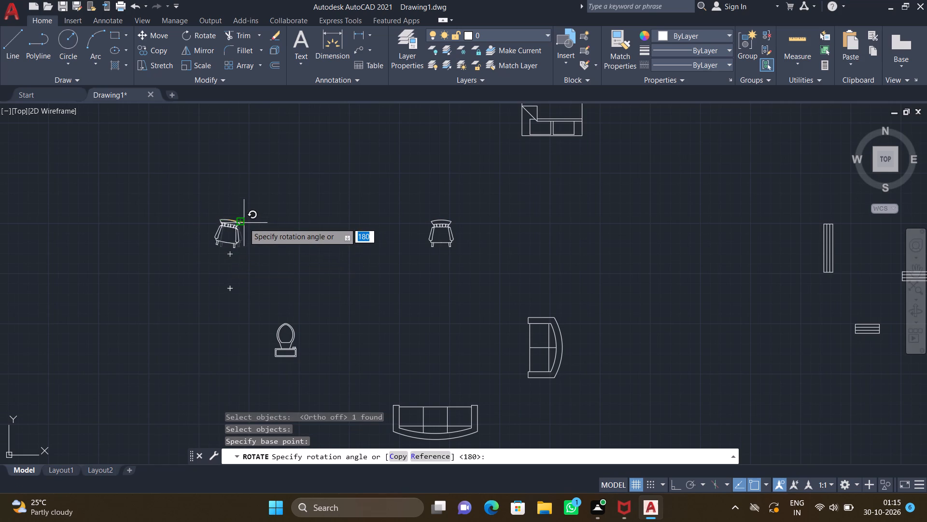
scroll(240, 227, "up", 1)
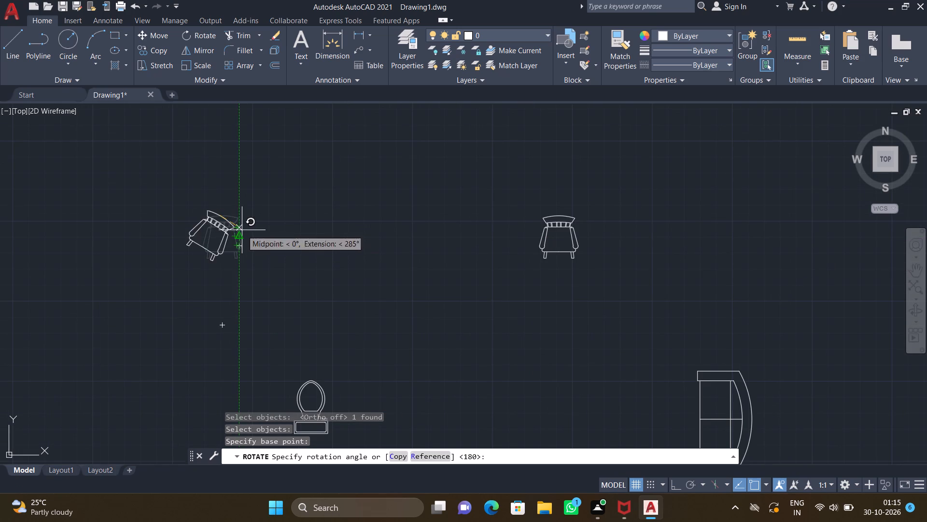
left_click(234, 227)
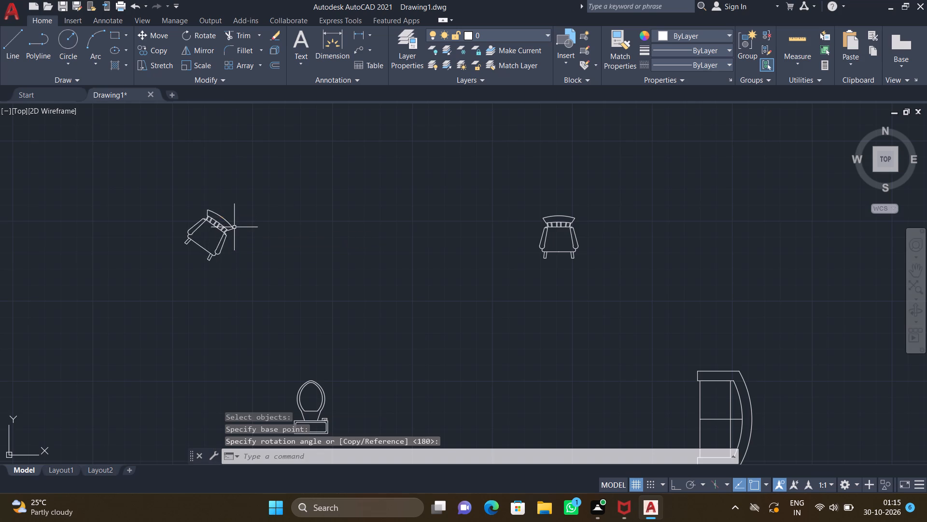
Copy the tilted chair from the furniture library into the northern part of the west balcony.
key("c")
key("o")
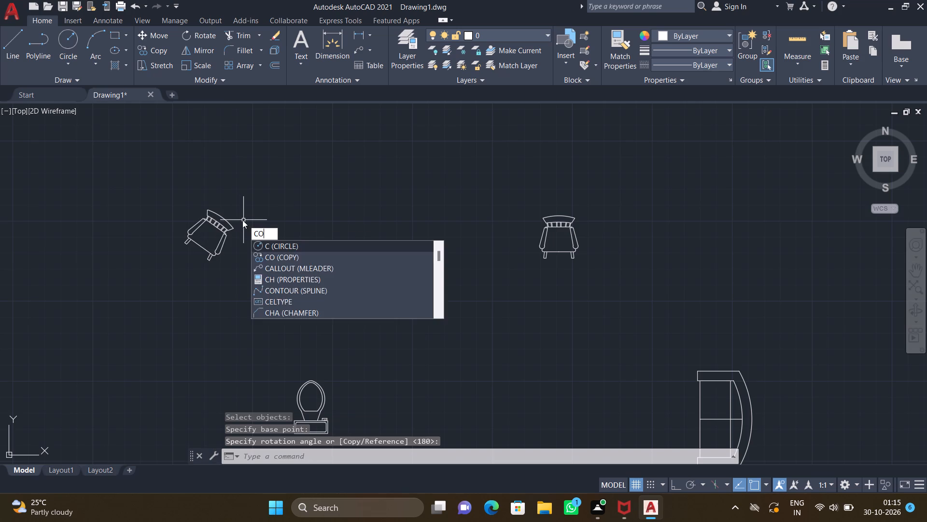
key("Return")
left_click(221, 243)
key("Return")
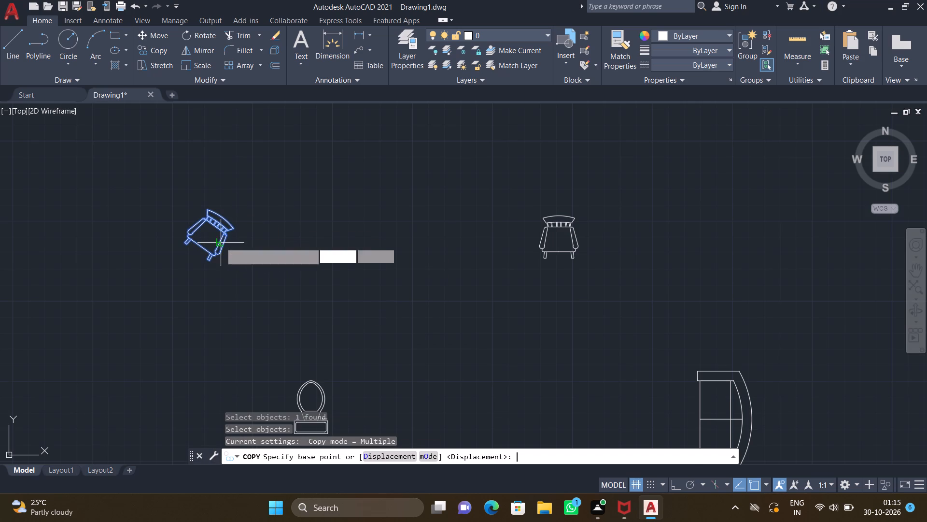
left_click(220, 217)
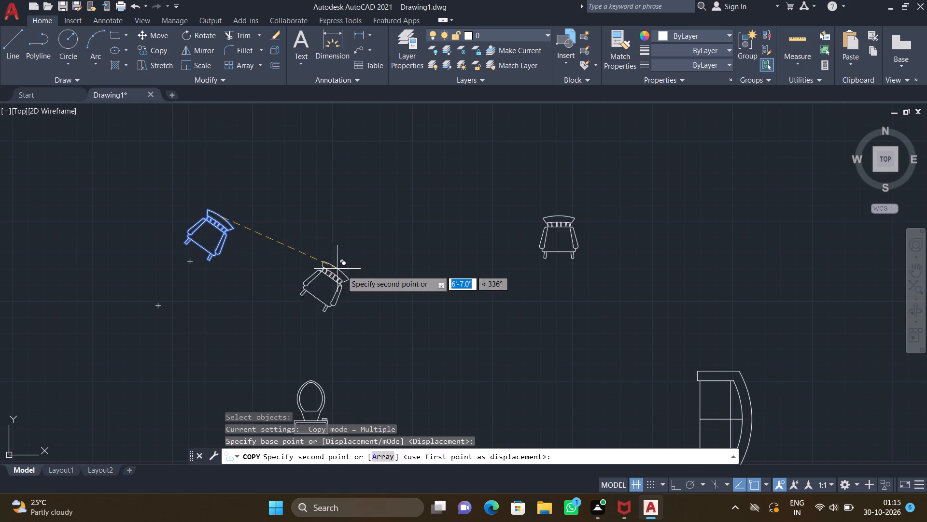
scroll(391, 287, "down", 3)
middle_click_drag(436, 304, 209, 258)
middle_click_drag(400, 317, 196, 262)
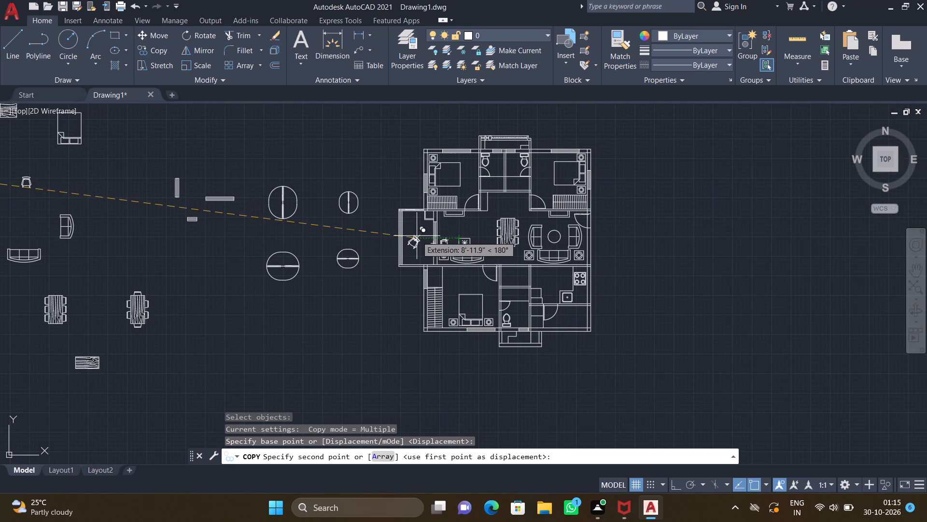
scroll(416, 234, "up", 4)
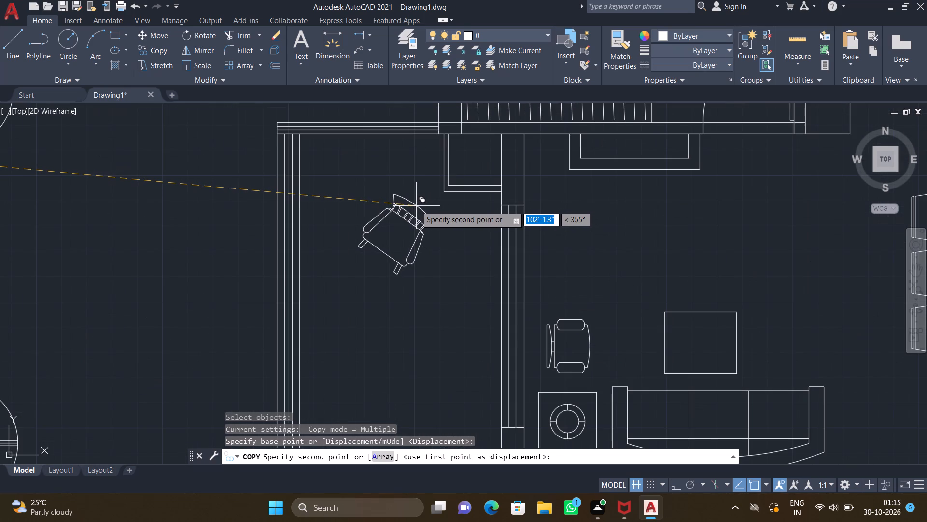
left_click(422, 208)
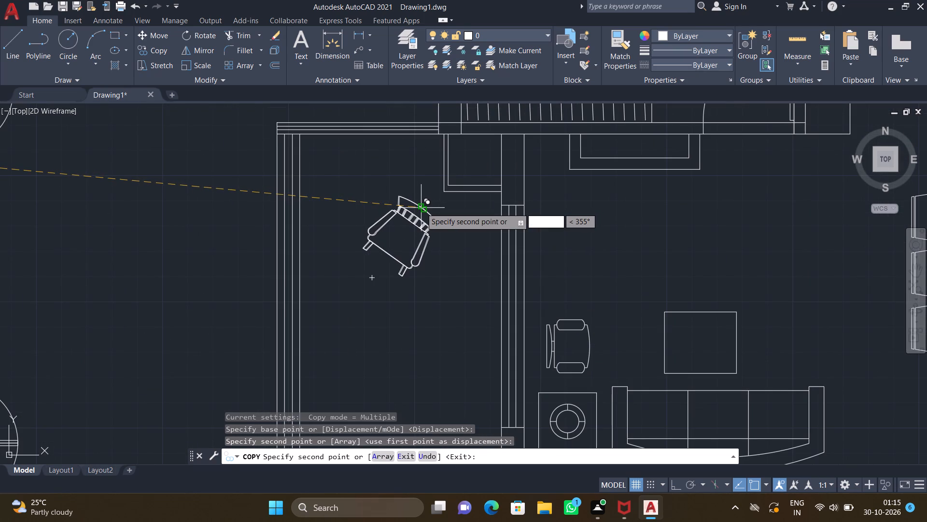
key("Return")
Rotate the tilted library chair about a quarter turn clockwise around its backrest, with the backrest facing southeast.
scroll(389, 269, "down", 4)
middle_click_drag(179, 333, 371, 333)
scroll(372, 334, "down", 3)
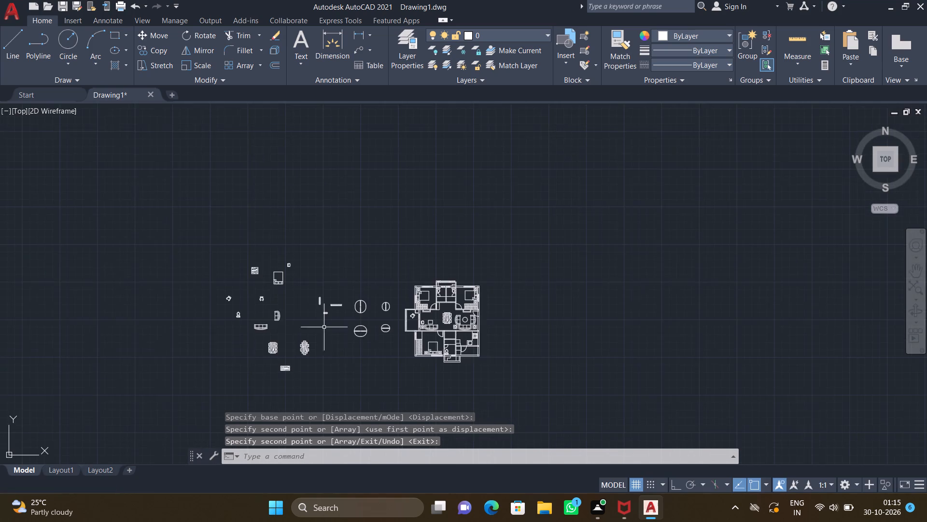
middle_click_drag(260, 328, 318, 300)
scroll(295, 272, "up", 3)
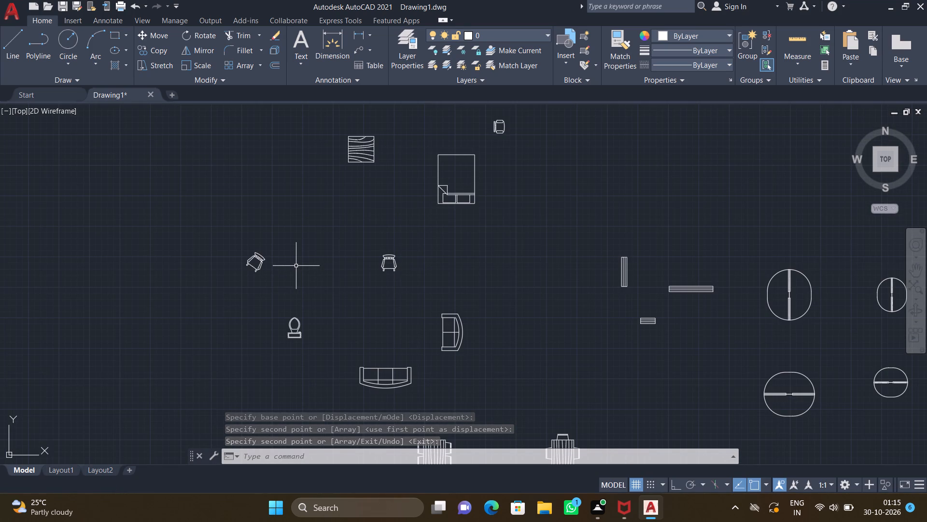
type("RO")
key("Return")
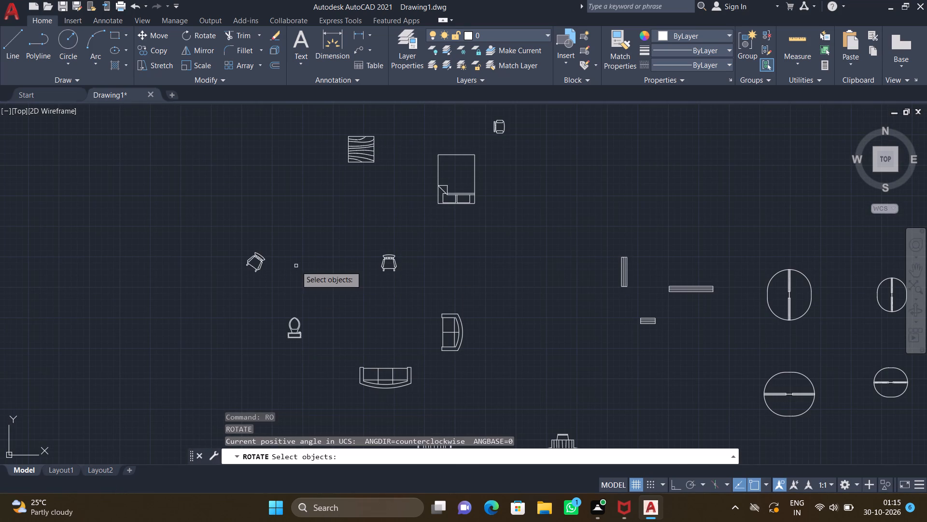
left_click(262, 261)
key("Return")
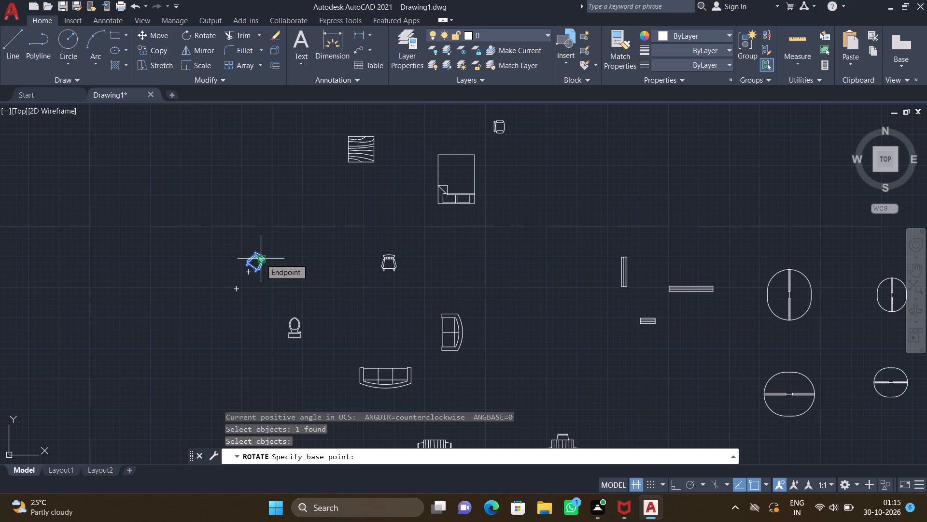
scroll(261, 259, "up", 2)
left_click(257, 248)
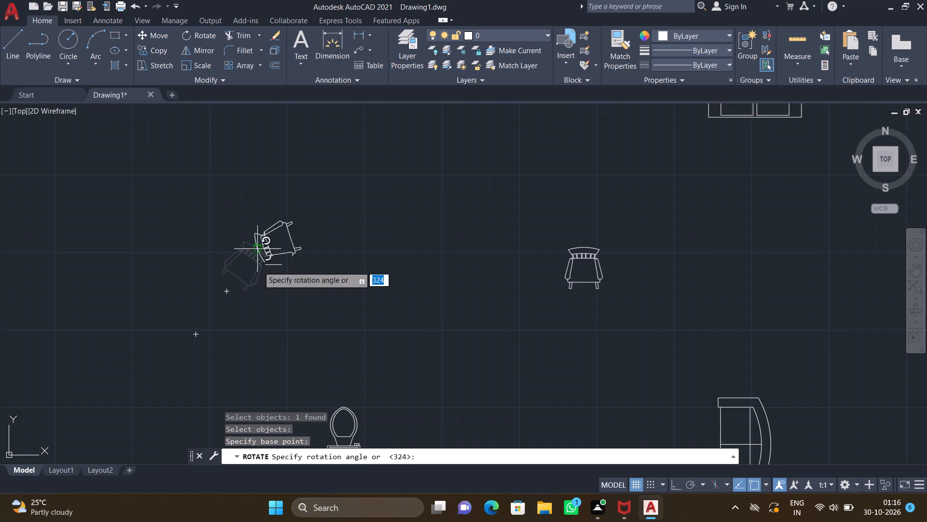
left_click(255, 307)
Copy the re-rotated library chair into the southern part of the west balcony, below the first balcony chair.
type("CO")
key("Return")
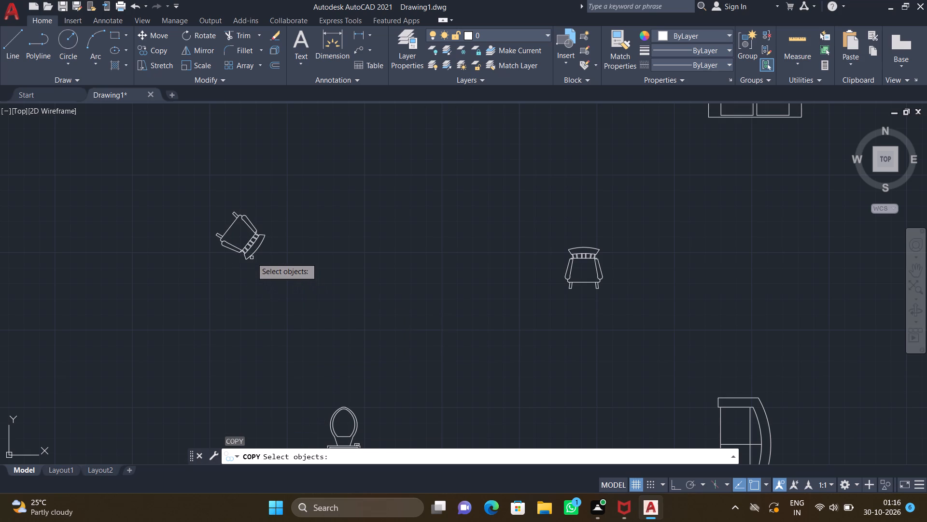
left_click(252, 254)
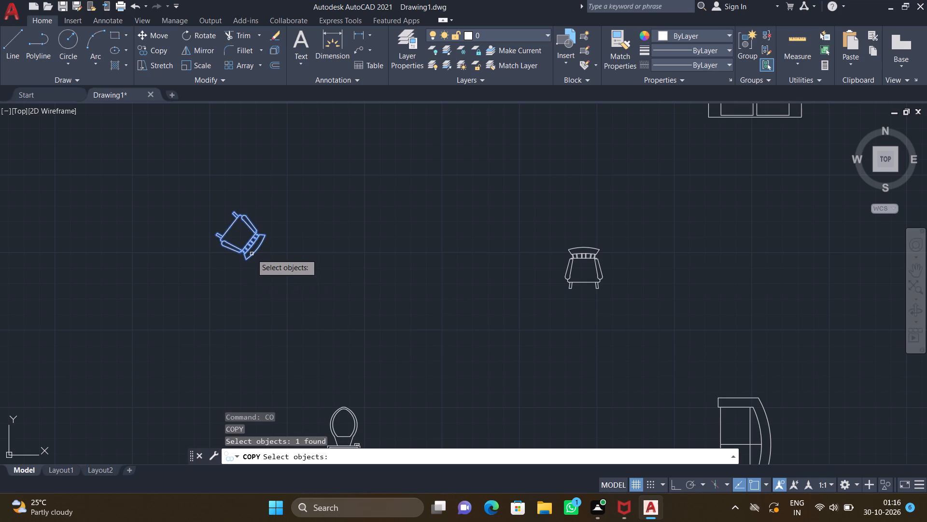
key("Return")
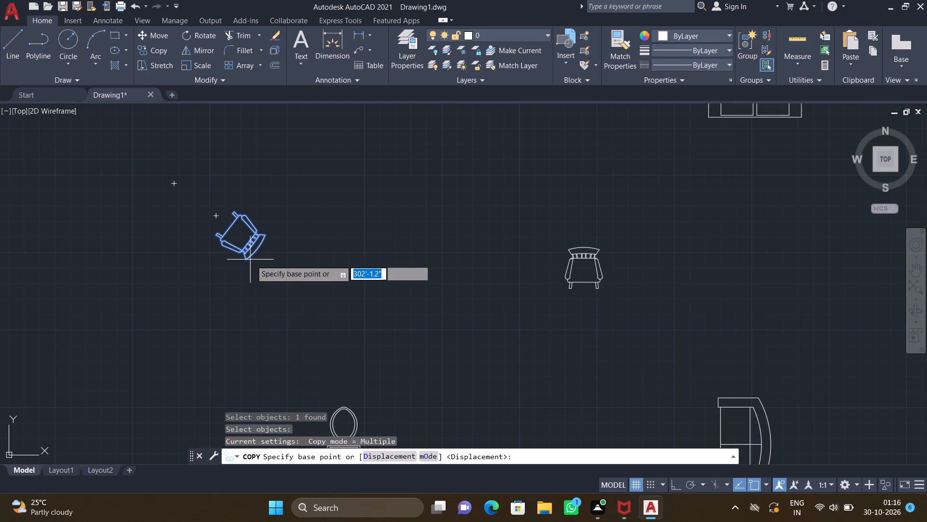
left_click(257, 247)
scroll(411, 323, "down", 3)
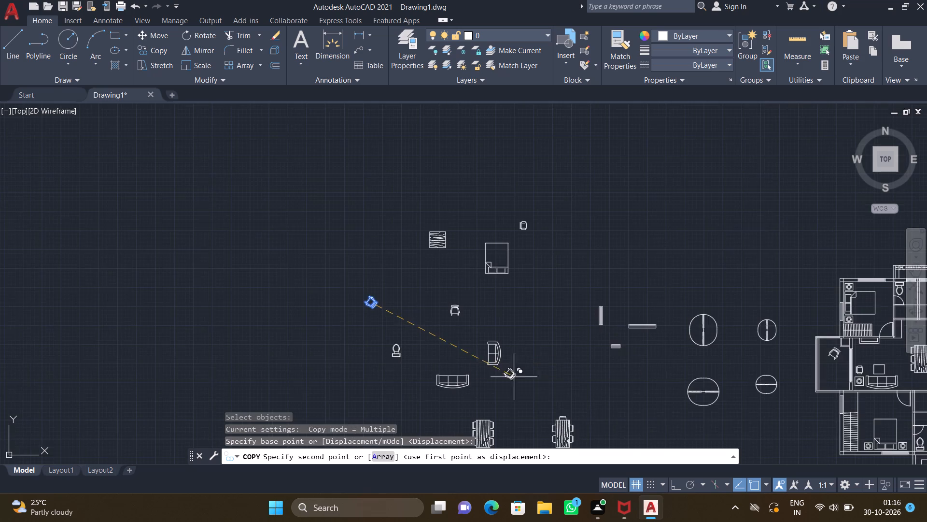
middle_click_drag(548, 397, 372, 351)
scroll(376, 353, "down", 2)
middle_click_drag(511, 386, 361, 317)
scroll(458, 368, "down", 1)
scroll(355, 288, "up", 2)
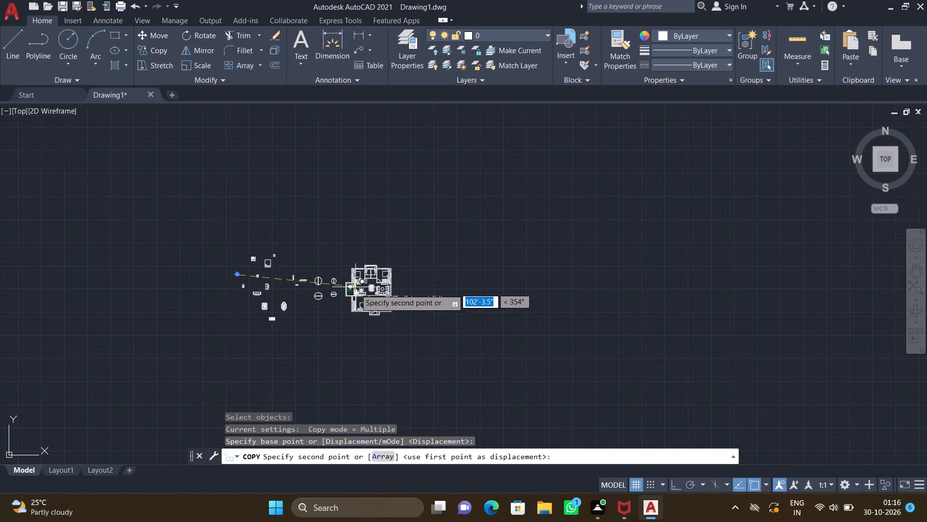
scroll(355, 290, "up", 2)
middle_click_drag(323, 314, 399, 242)
scroll(396, 244, "up", 3)
middle_click_drag(386, 256, 400, 264)
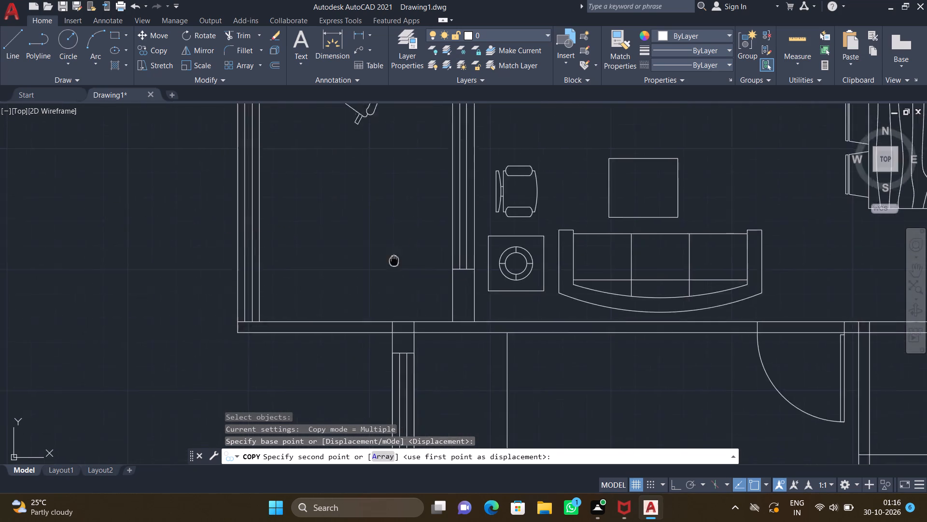
middle_click_drag(400, 264, 441, 286)
scroll(439, 286, "down", 1)
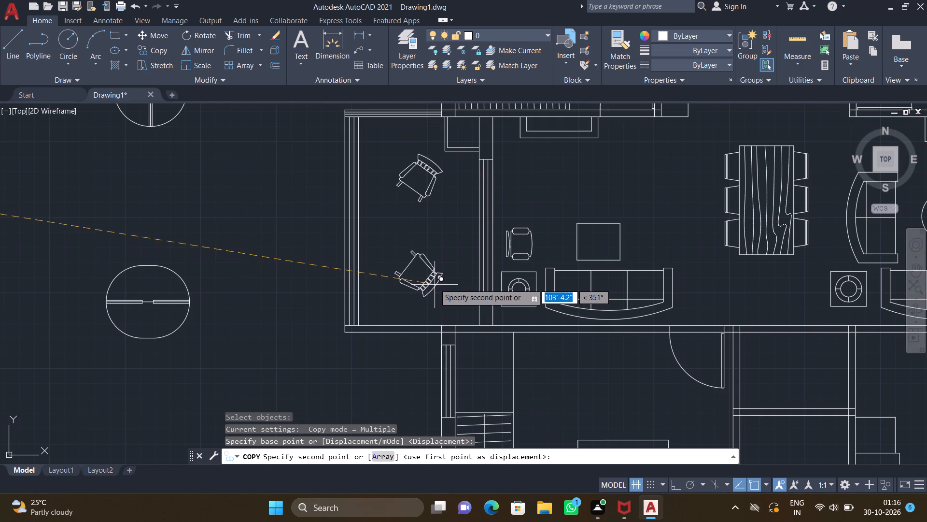
middle_click_drag(436, 284, 461, 303)
scroll(466, 294, "up", 1)
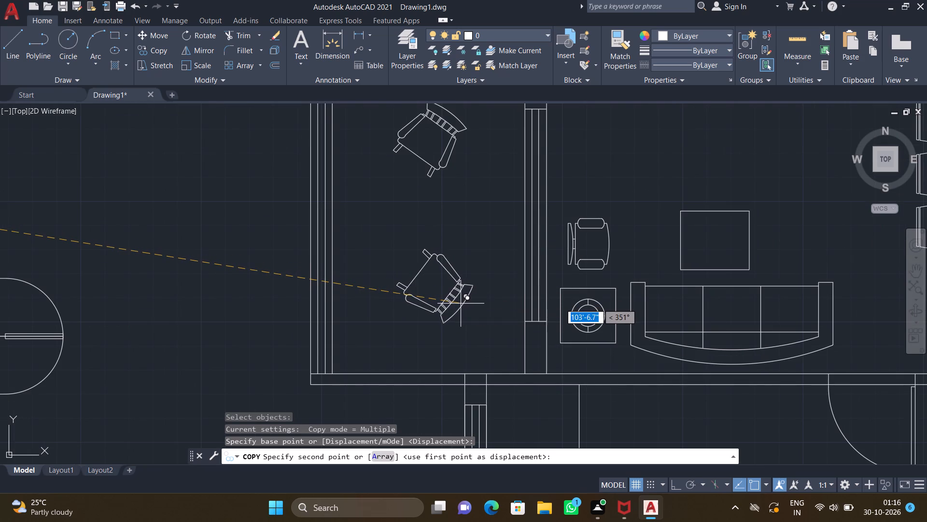
left_click(461, 304)
key("Return")
Move the northern chair in the west balcony slightly northwest, away from the living room wall.
scroll(461, 304, "down", 1)
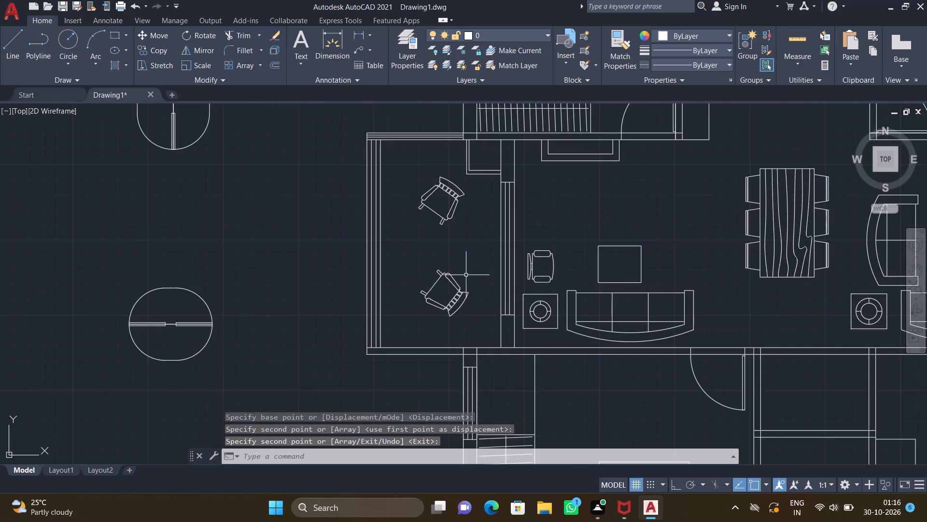
middle_click_drag(464, 279, 432, 368)
scroll(420, 304, "up", 2)
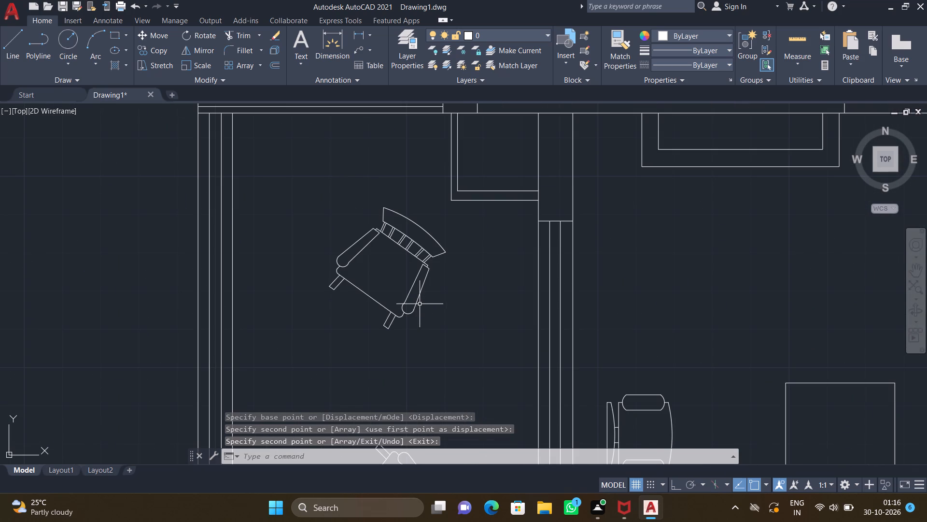
key("m")
key("Return")
left_click(418, 304)
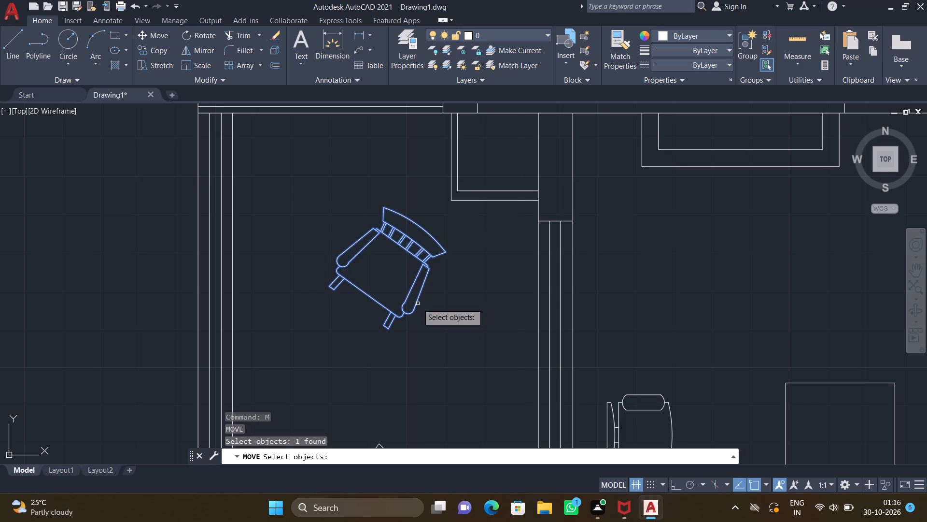
key("Return")
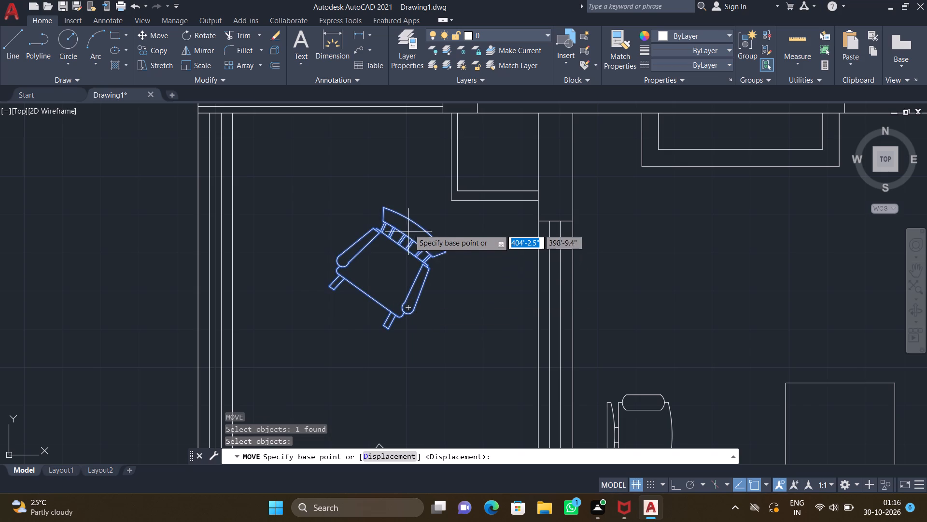
left_click(414, 224)
left_click(407, 221)
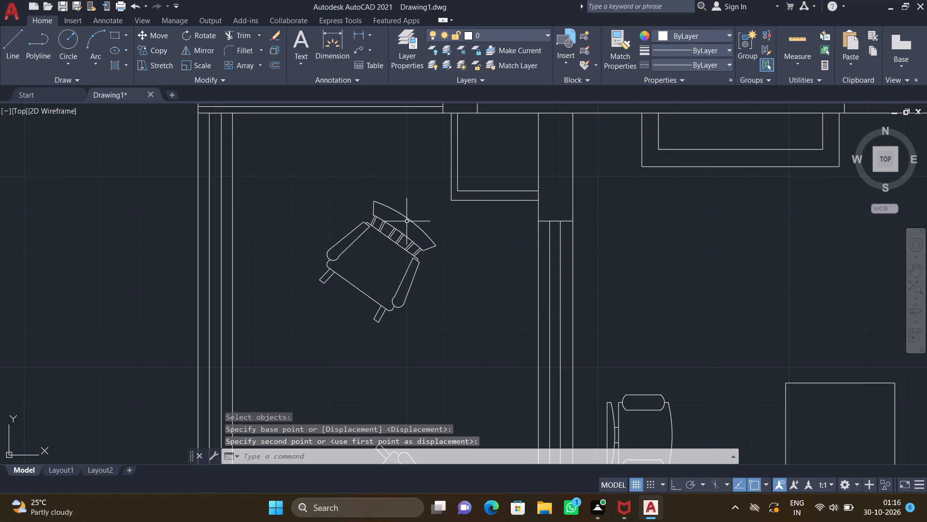
Trim the wall lines across the passage south of the living area and the wall section between that passage and the kitchen.
scroll(401, 295, "down", 3)
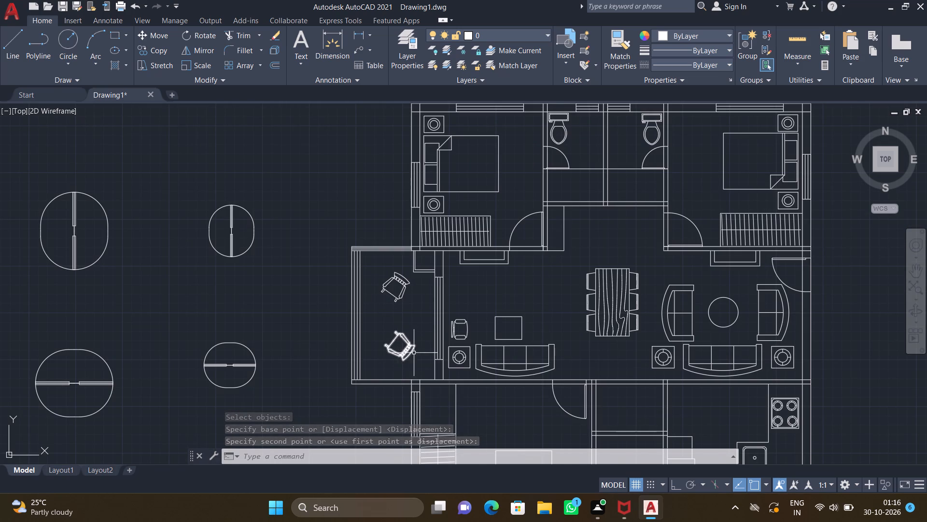
scroll(417, 350, "down", 2)
scroll(479, 336, "down", 1)
middle_click_drag(475, 335, 340, 298)
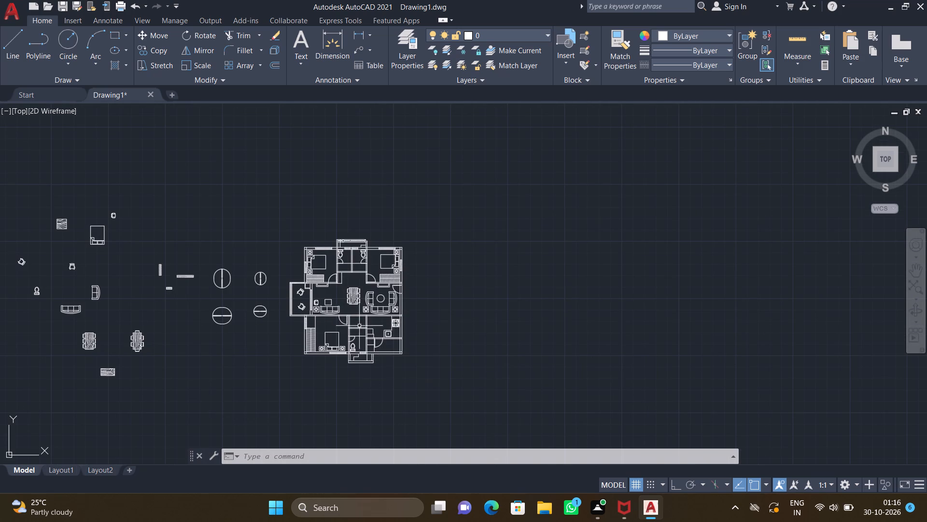
middle_click_drag(359, 328, 393, 272)
scroll(394, 276, "up", 4)
type("TR")
key("Return")
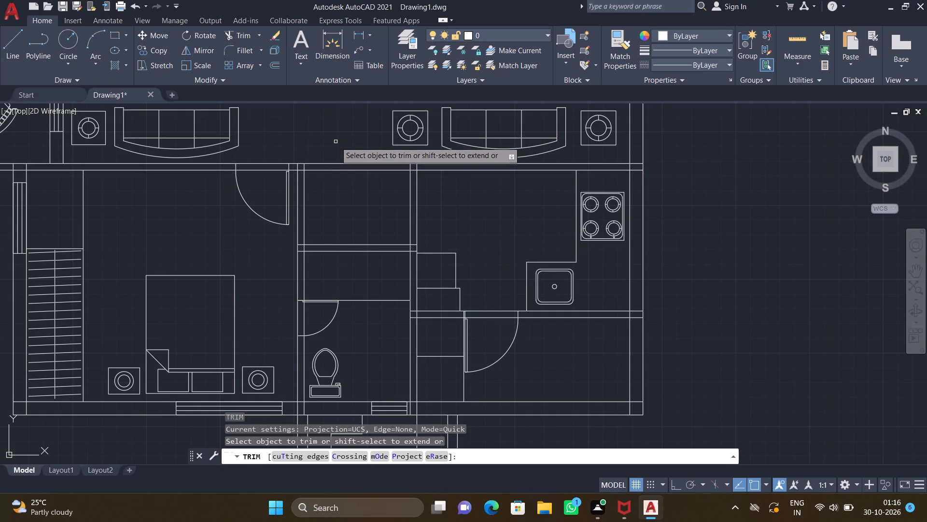
left_click_drag(336, 143, 355, 180)
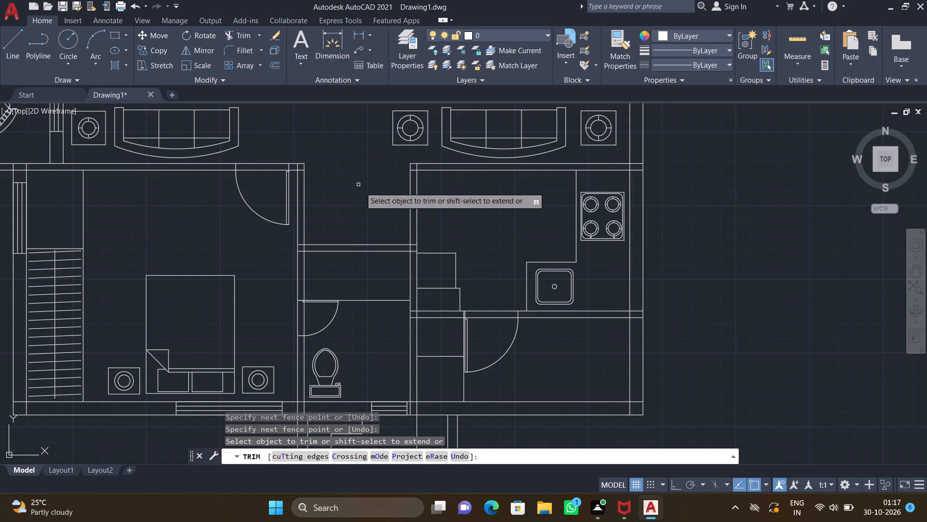
left_click_drag(376, 206, 461, 214)
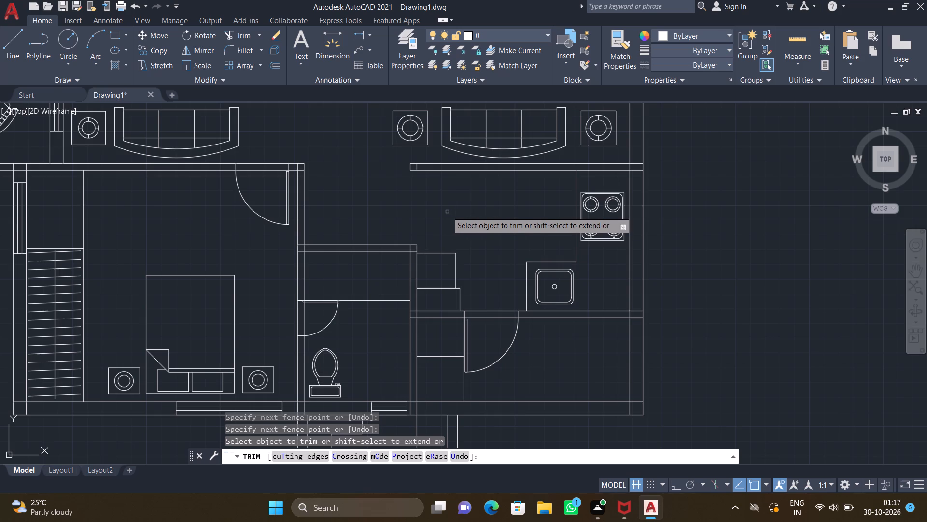
key("Return")
Draw a rectangle about 1'-4" by 2'-2" in the southeast corner of the northwest toilet, against the partition wall.
scroll(438, 207, "down", 3)
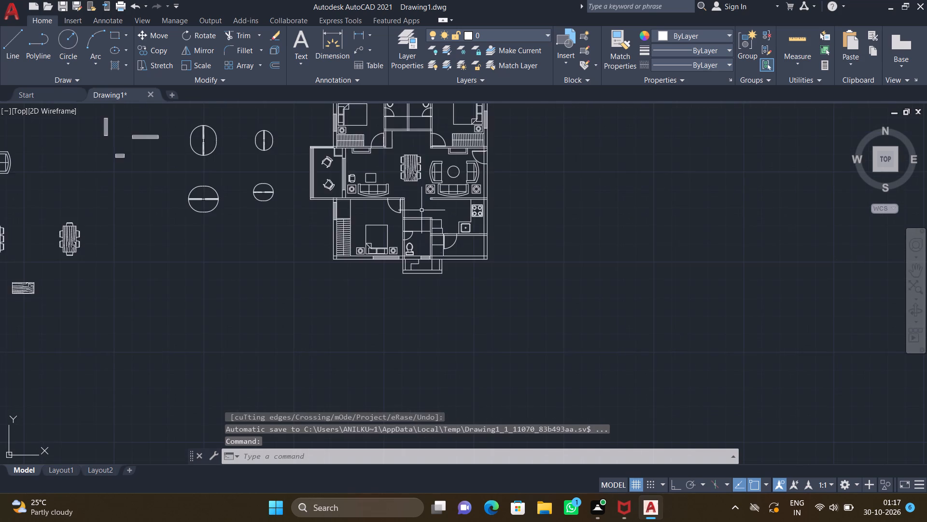
middle_click_drag(412, 201, 464, 353)
scroll(450, 262, "up", 3)
middle_click_drag(436, 304, 393, 238)
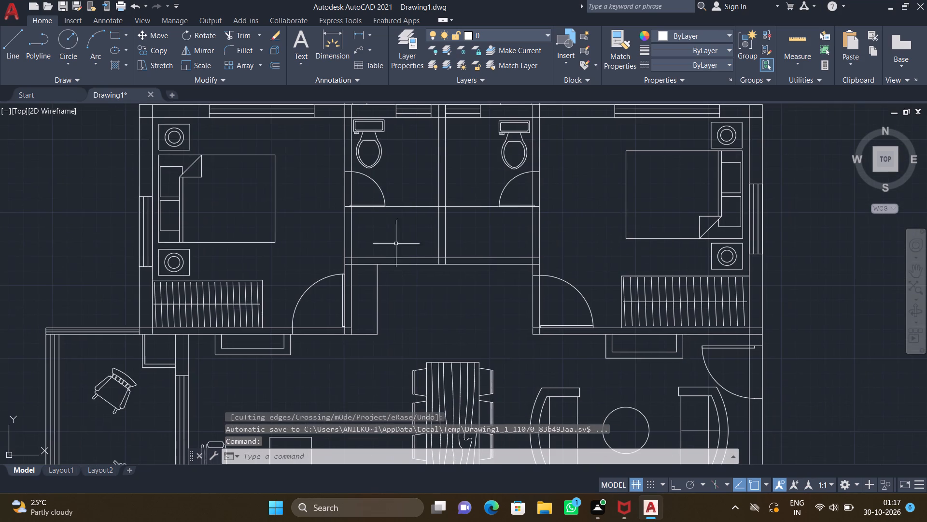
type("REC")
key("Return")
scroll(441, 207, "up", 2)
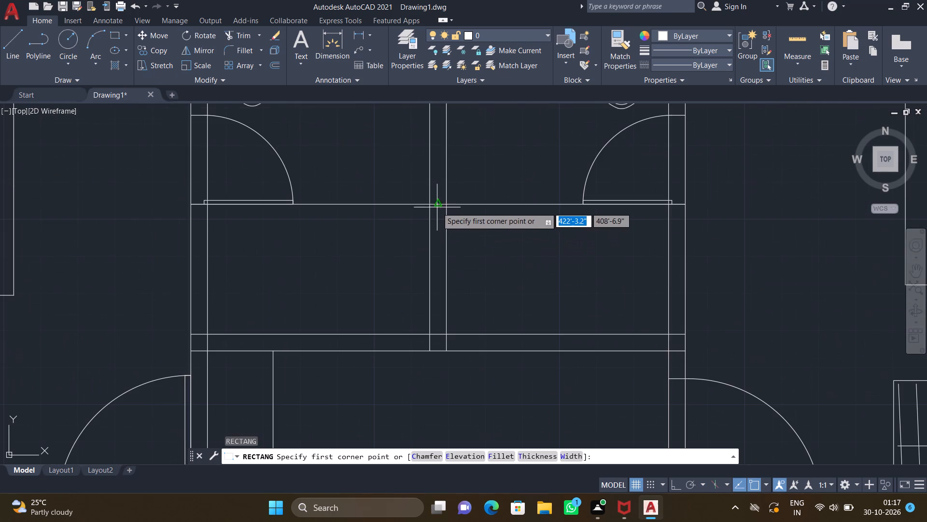
left_click(430, 203)
middle_click_drag(372, 204, 351, 286)
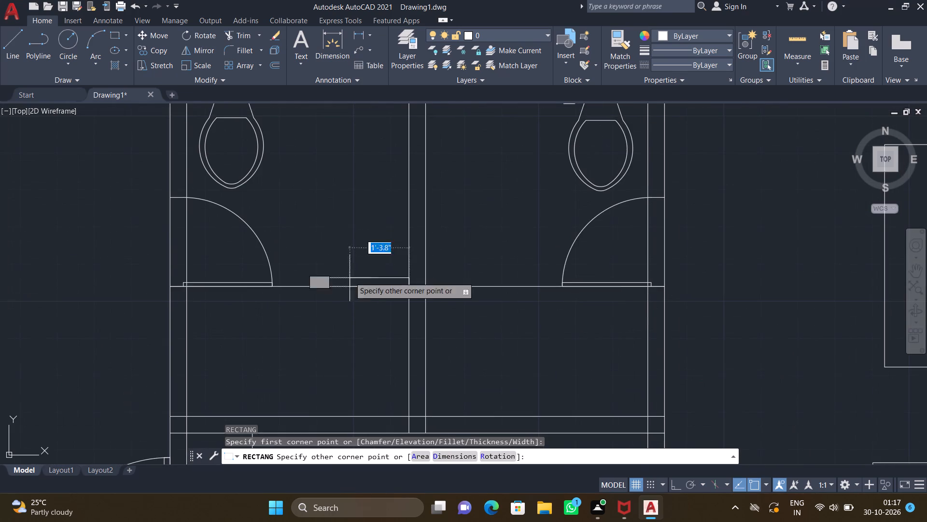
scroll(344, 219, "down", 1)
scroll(358, 187, "up", 2)
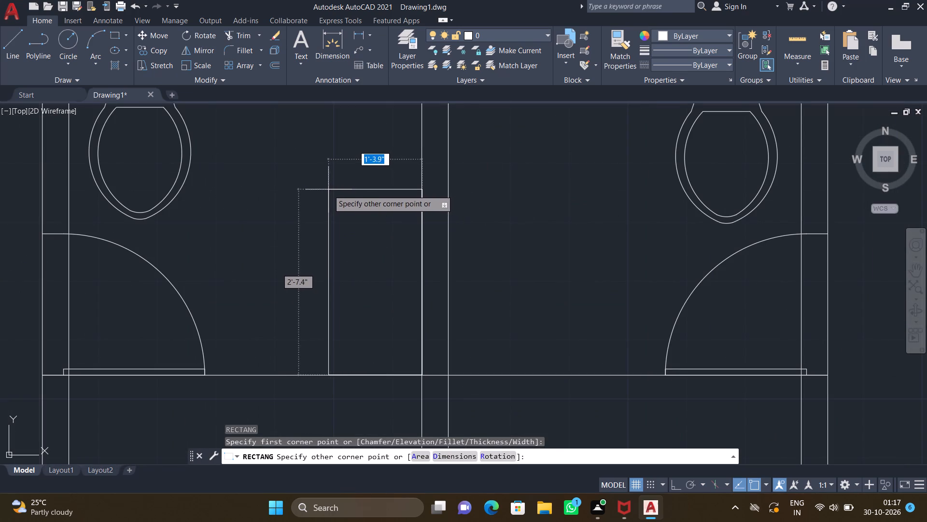
left_click(328, 221)
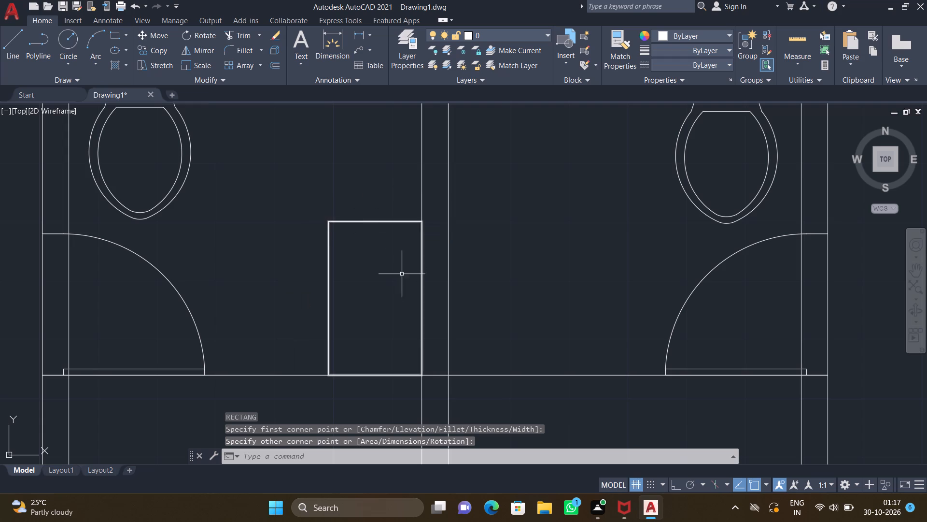
Draw a second rectangle about 1'-1" by 2'-0" inside the new toilet rectangle, leaving a narrow margin all around.
type("REC")
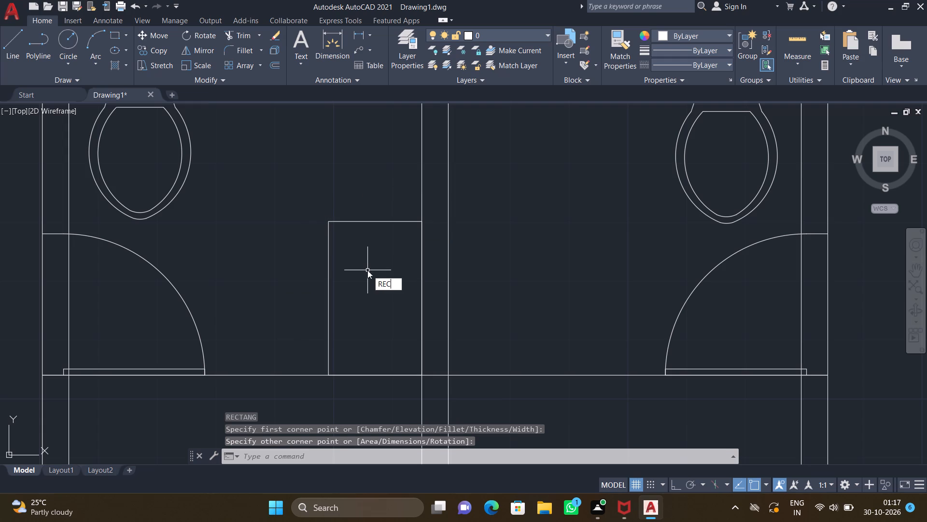
key("Return")
middle_click_drag(371, 298, 353, 249)
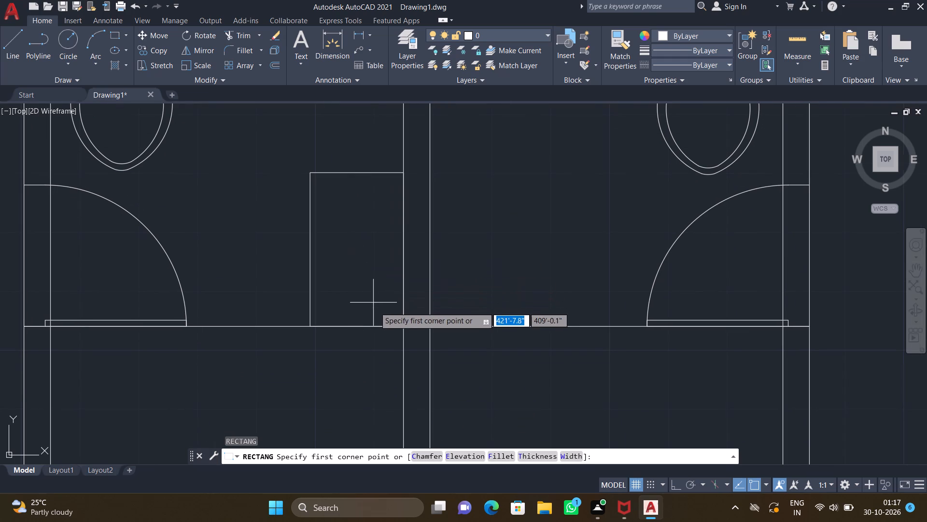
scroll(320, 181, "up", 2)
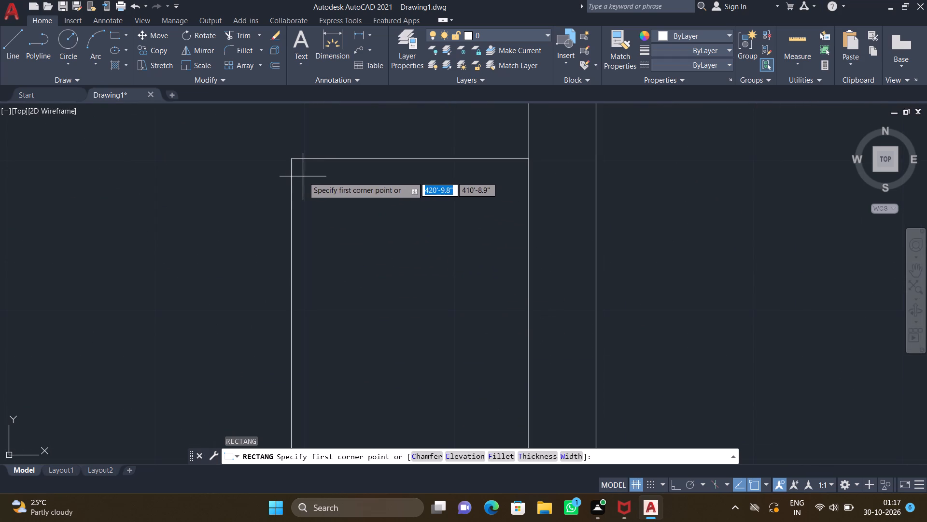
left_click_drag(309, 175, 316, 180)
scroll(379, 273, "down", 3)
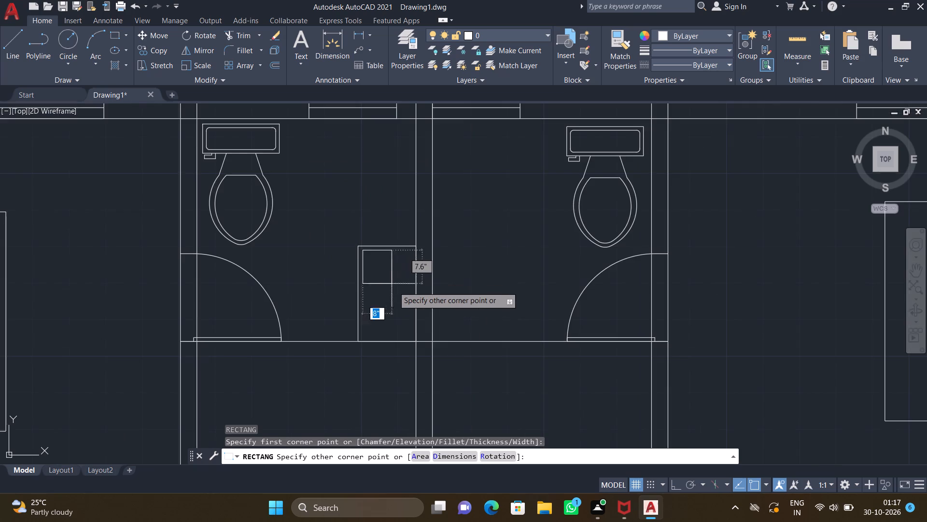
middle_click_drag(399, 296, 382, 230)
scroll(393, 249, "up", 3)
middle_click_drag(389, 266, 399, 296)
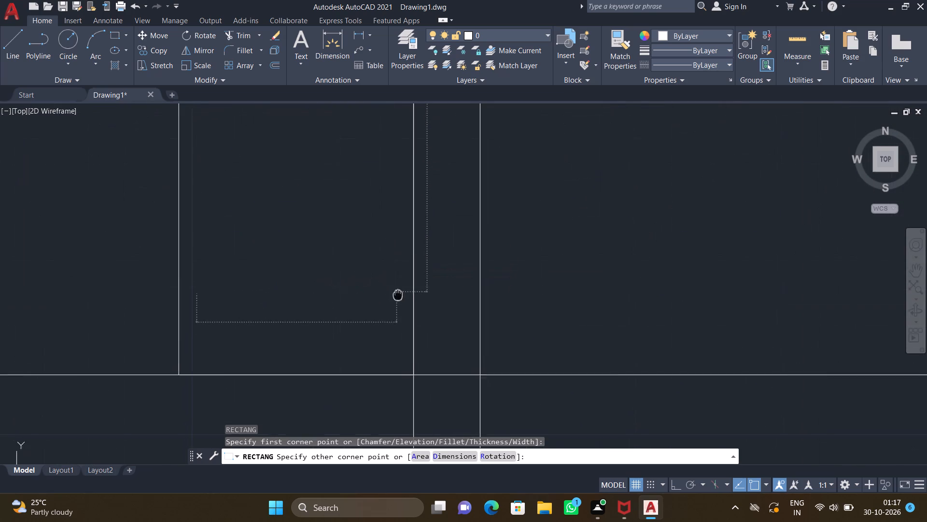
middle_click_drag(399, 296, 400, 296)
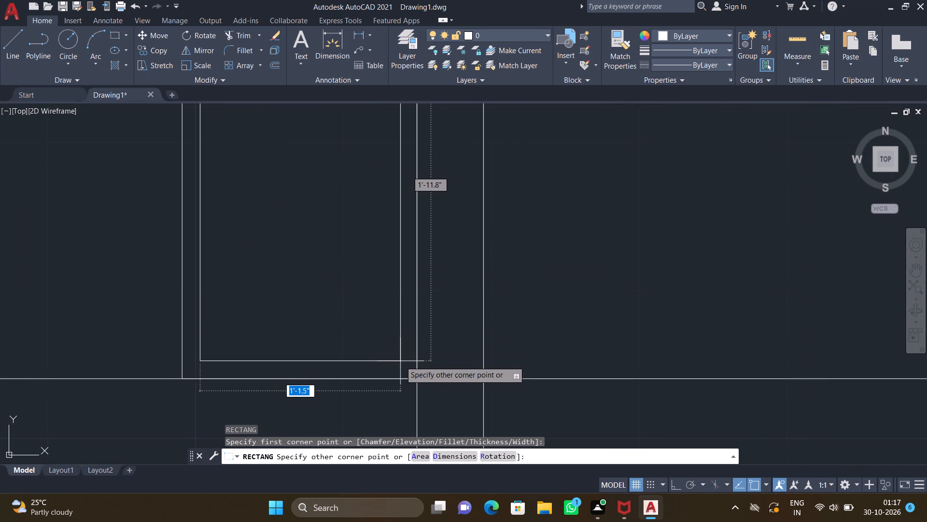
left_click(396, 358)
Fillet the two northern corners of the inner rectangle in the toilet with a 3" radius.
scroll(343, 300, "down", 4)
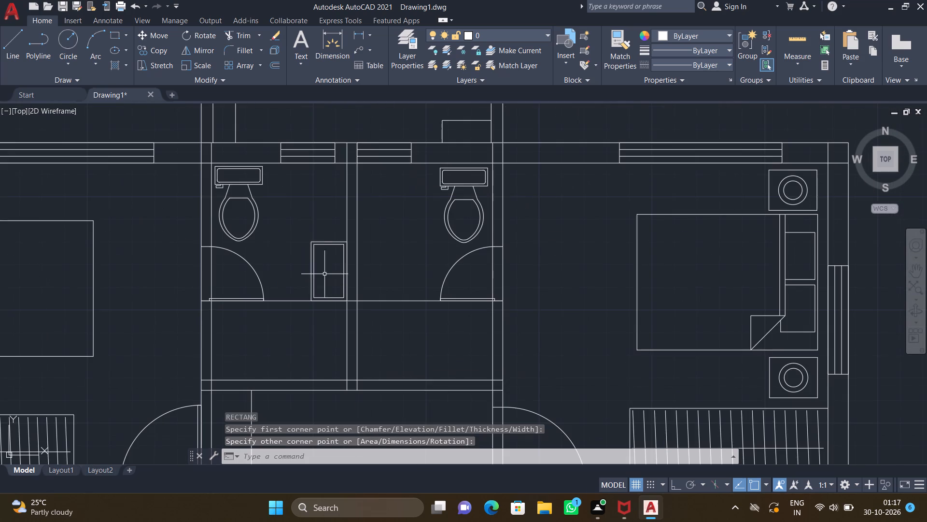
scroll(320, 251, "up", 3)
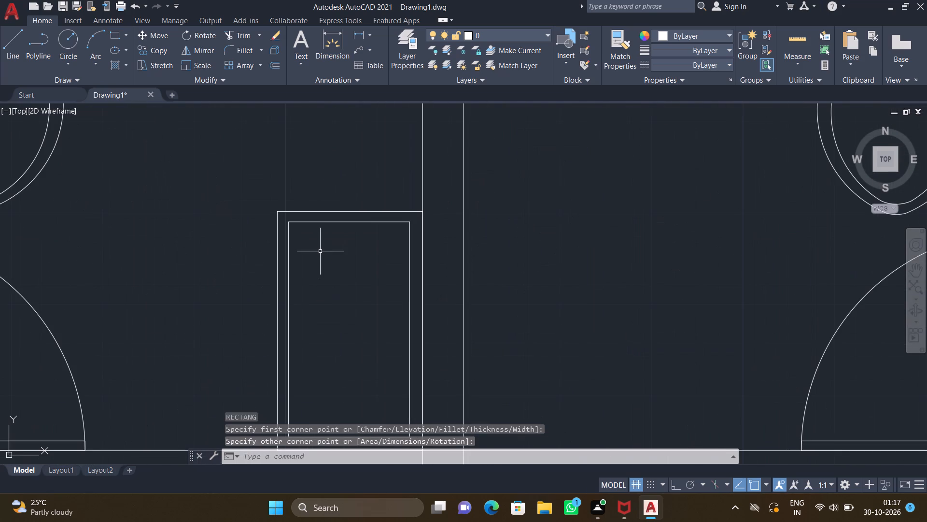
key("f")
key("Return")
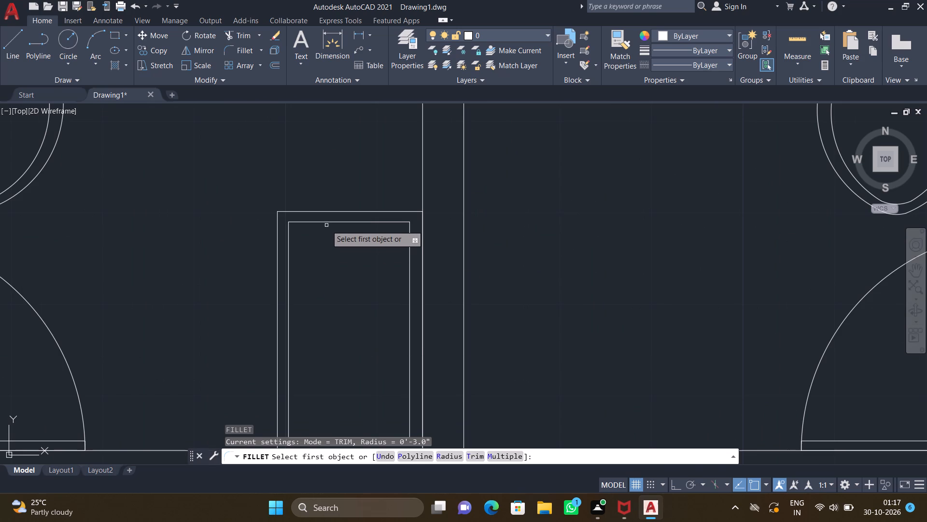
left_click(326, 223)
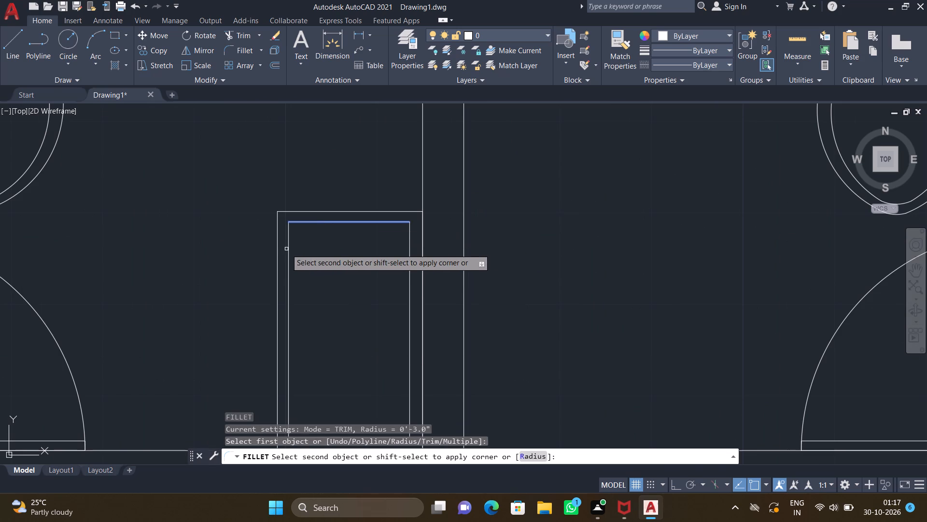
left_click(289, 245)
scroll(342, 263, "down", 1)
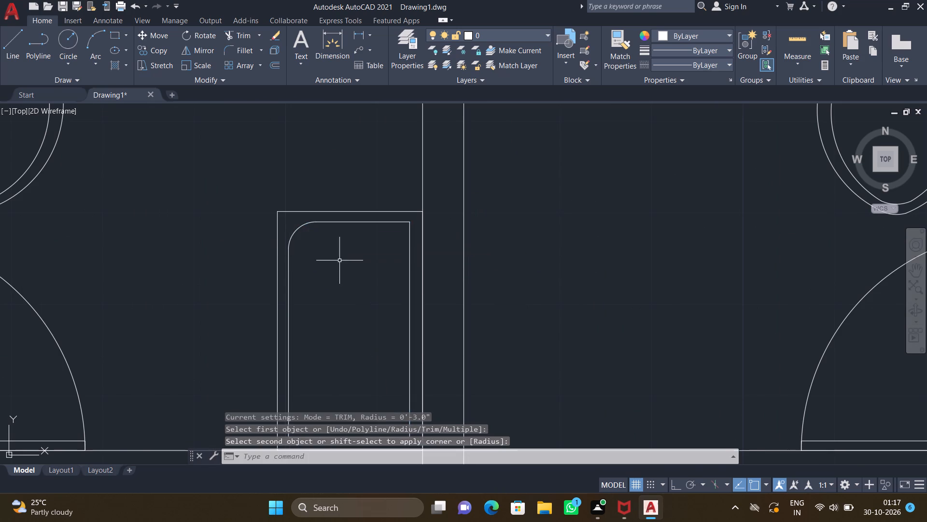
scroll(342, 262, "down", 1)
middle_click_drag(349, 262, 291, 225)
scroll(304, 217, "up", 2)
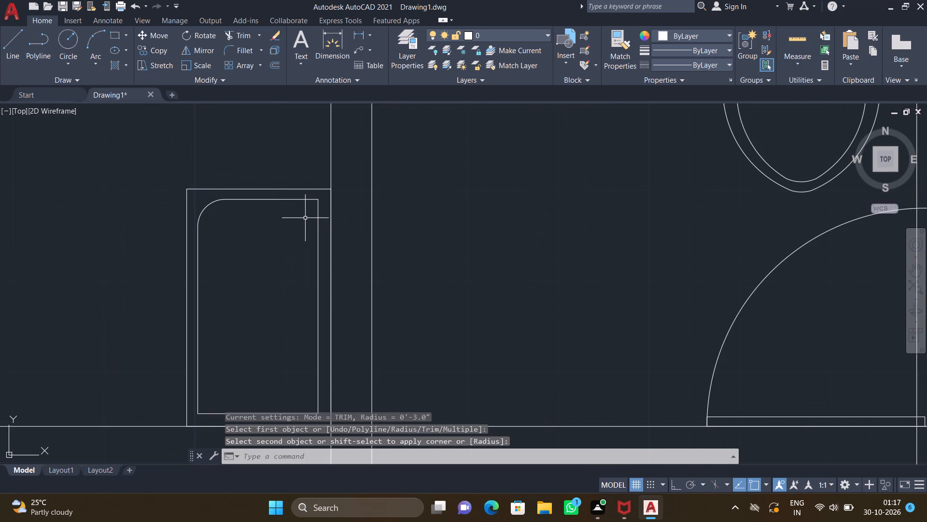
key("f")
key("Return")
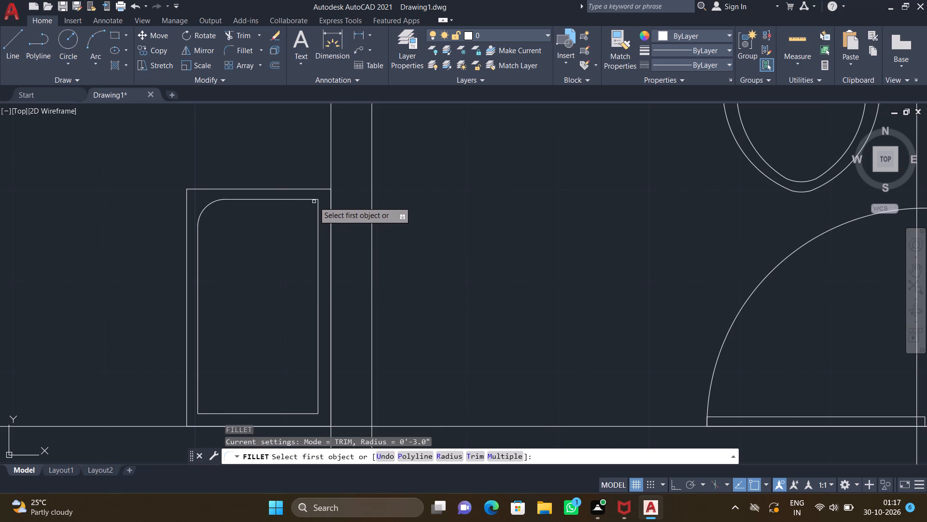
left_click(314, 198)
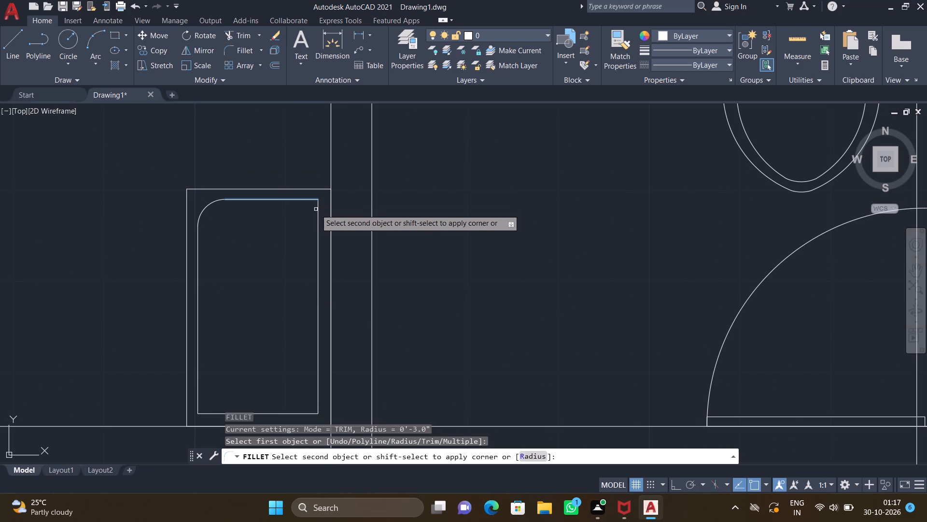
left_click(317, 211)
Fillet the southwest corner of the inner rectangle in the toilet with a 3" radius.
scroll(284, 261, "down", 2)
middle_click_drag(250, 313, 275, 252)
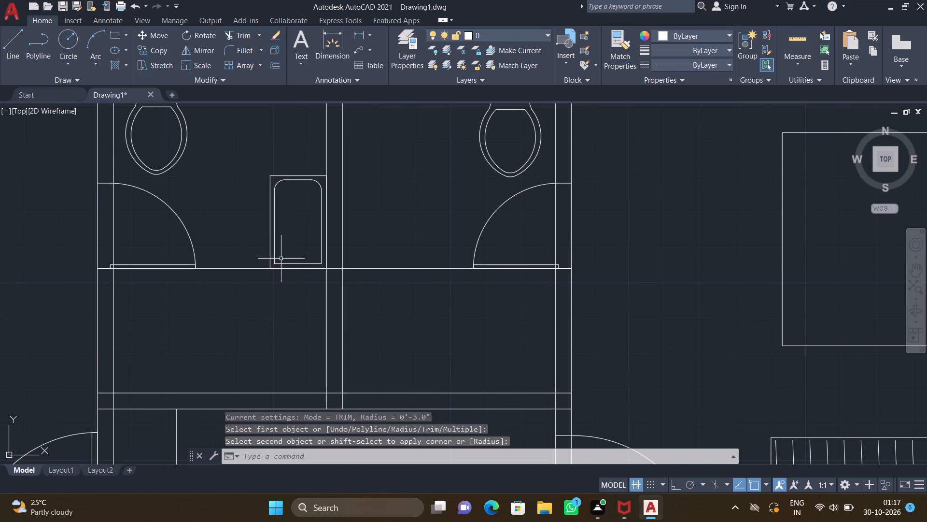
scroll(275, 256, "up", 3)
key("f")
key("Return")
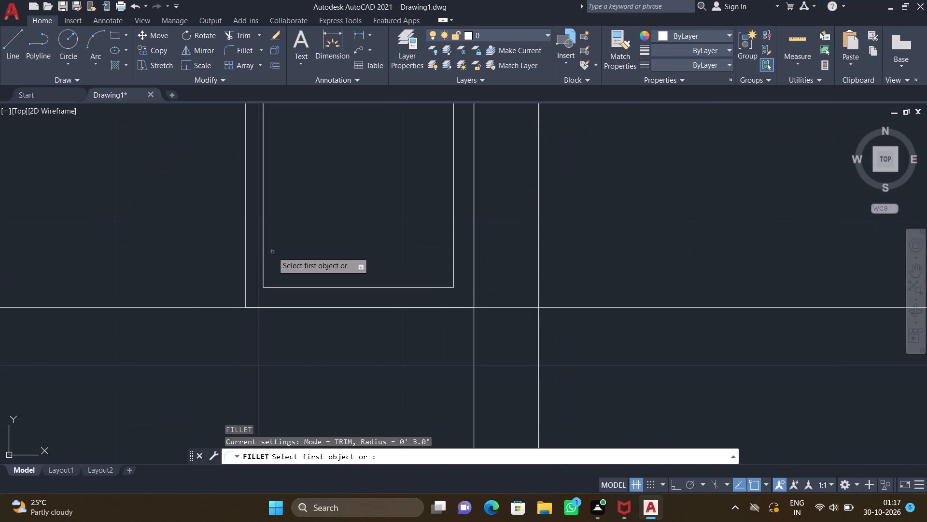
left_click(262, 235)
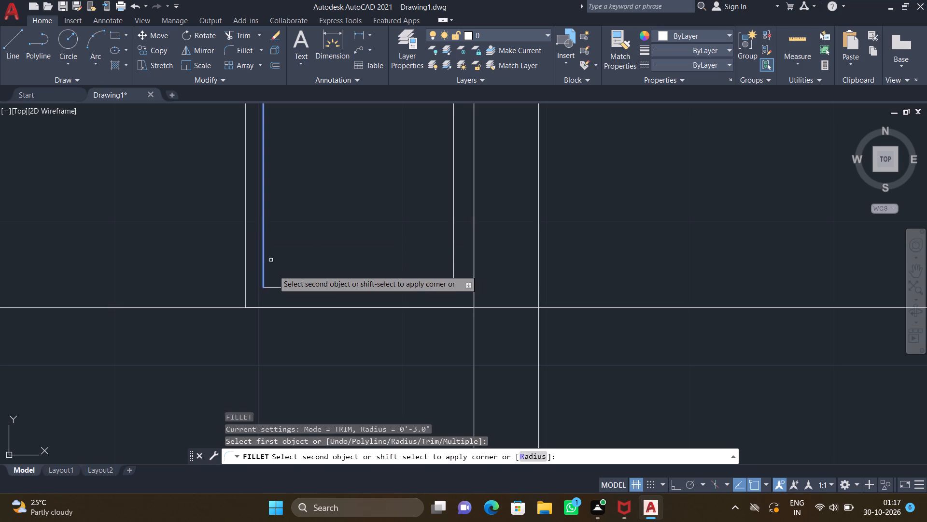
left_click(282, 289)
scroll(291, 278, "down", 3)
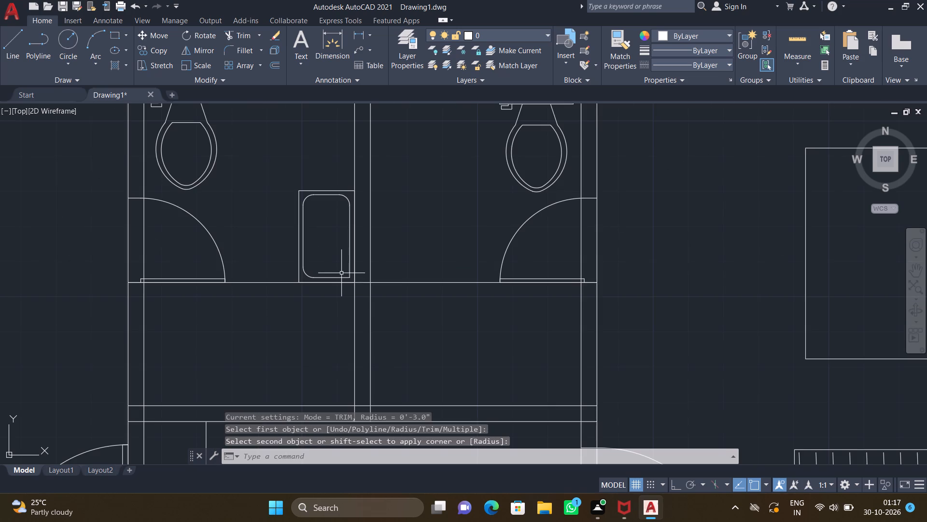
Fillet the southeast corner of the inner rectangle in the northwest toilet with a 3" radius.
key("f")
key("Return")
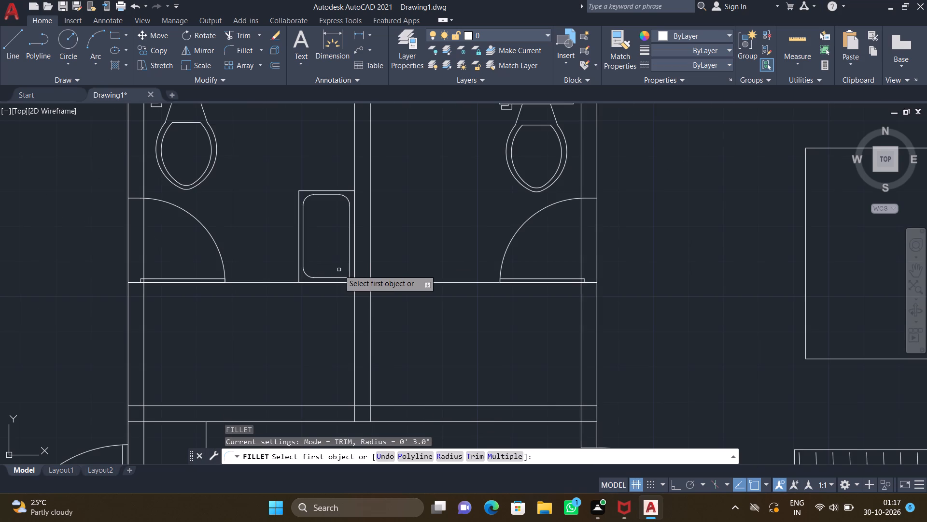
scroll(339, 277, "up", 2)
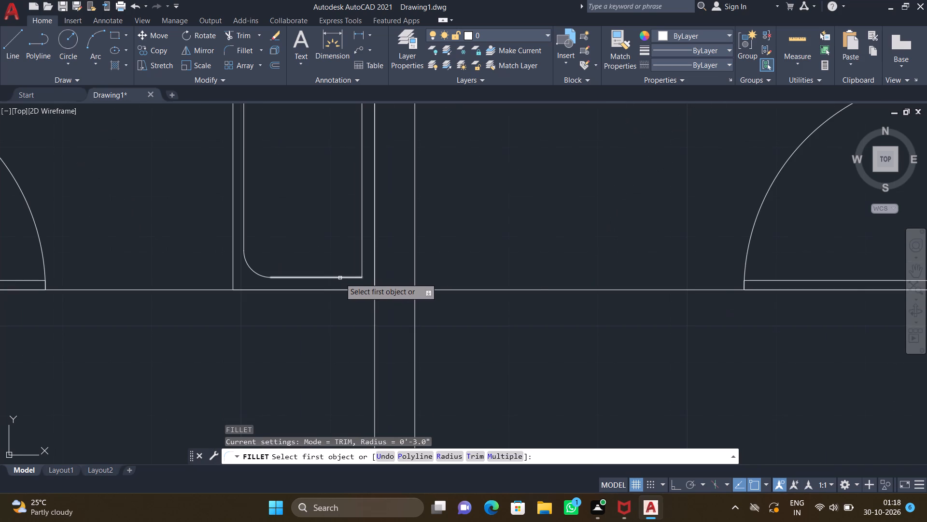
left_click(340, 278)
left_click(363, 248)
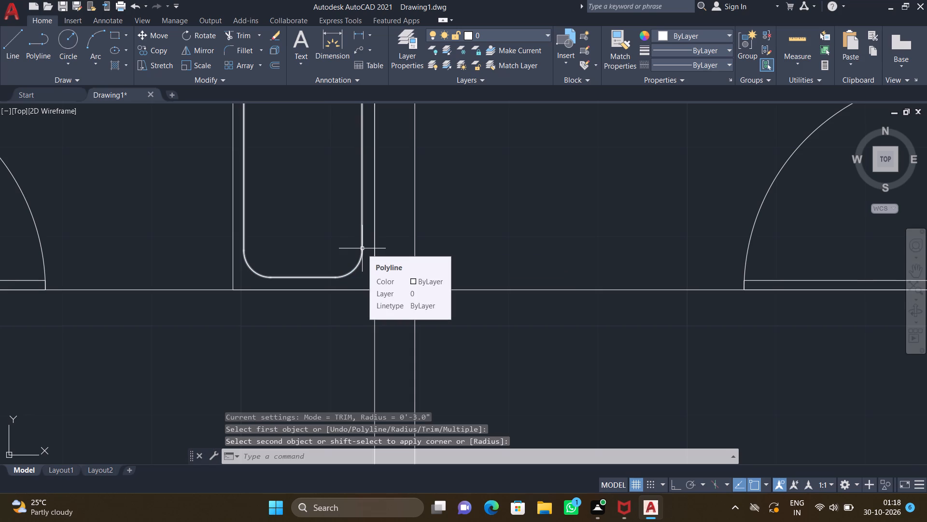
Draw a drain circle of about 1.2" radius at the centre of the rounded basin in the northwest toilet.
scroll(362, 248, "down", 2)
middle_click_drag(335, 216, 337, 232)
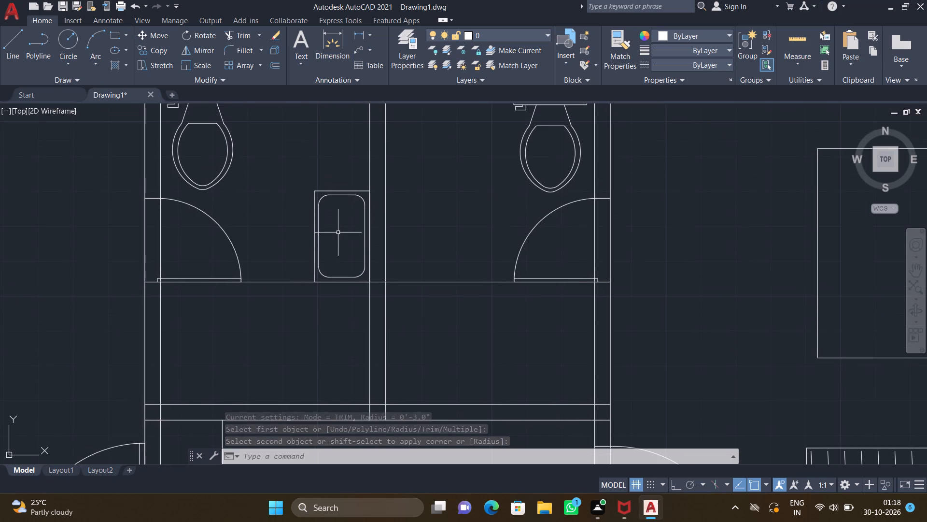
scroll(341, 232, "up", 2)
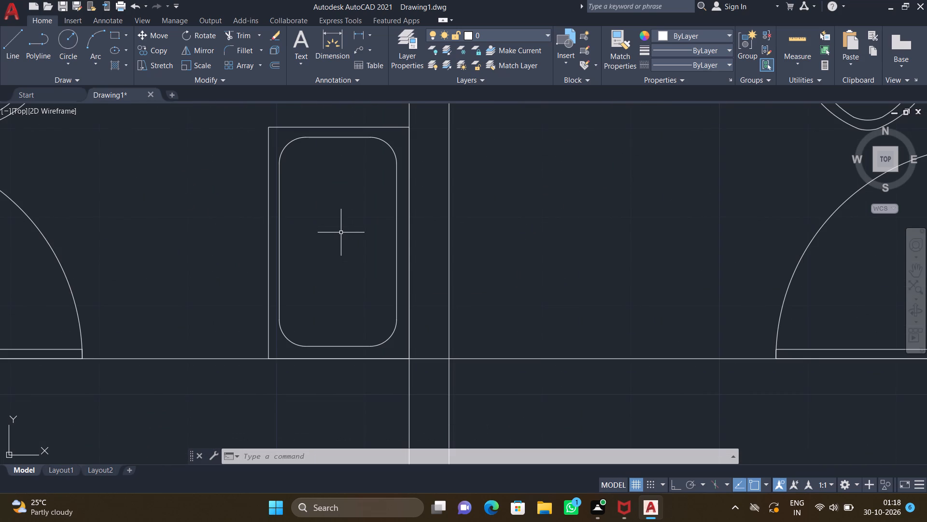
key("c")
key("Return")
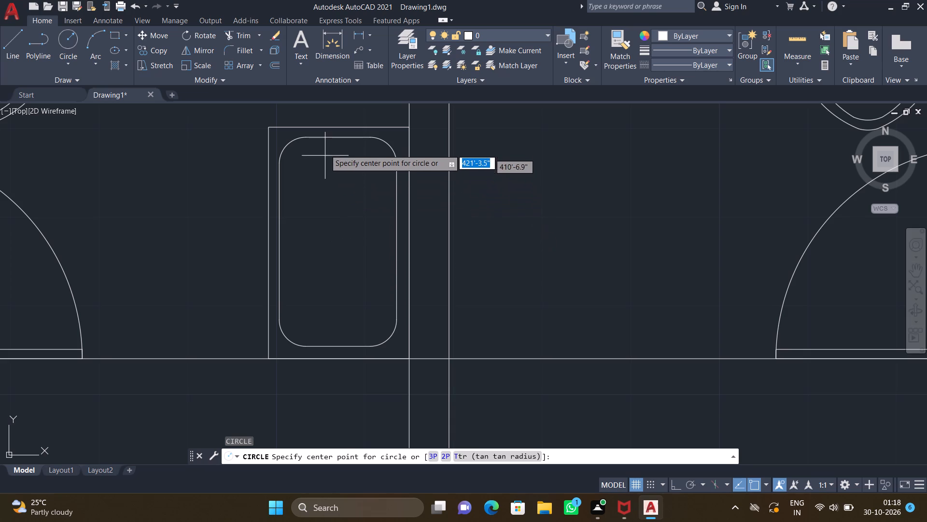
left_click(337, 241)
scroll(335, 244, "up", 2)
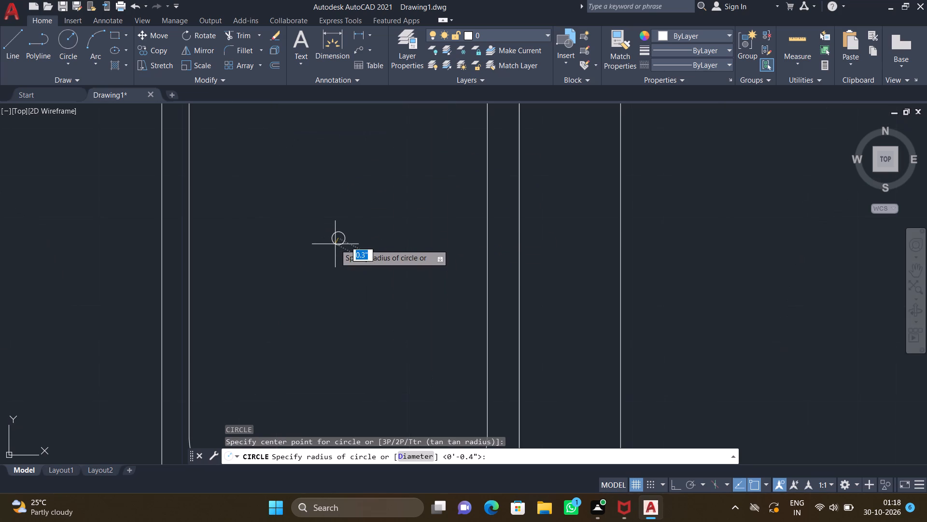
scroll(335, 246, "down", 2)
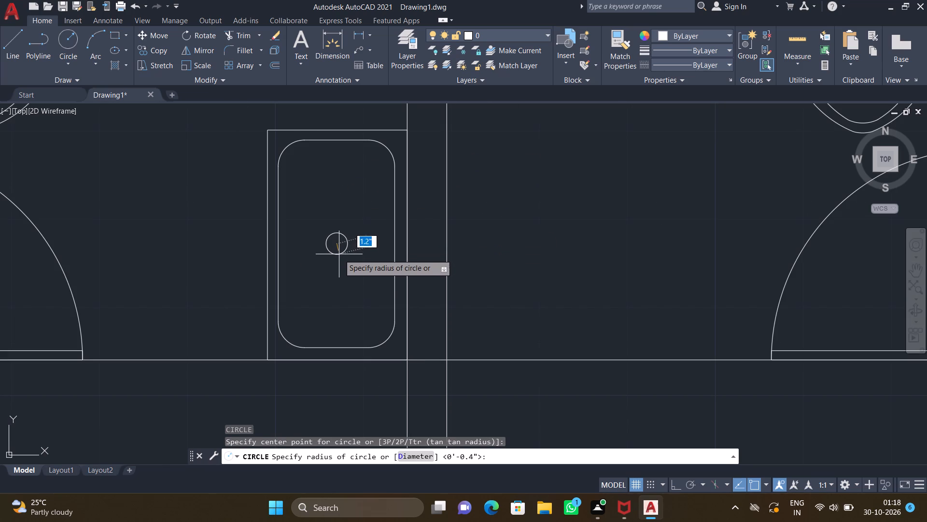
left_click(339, 254)
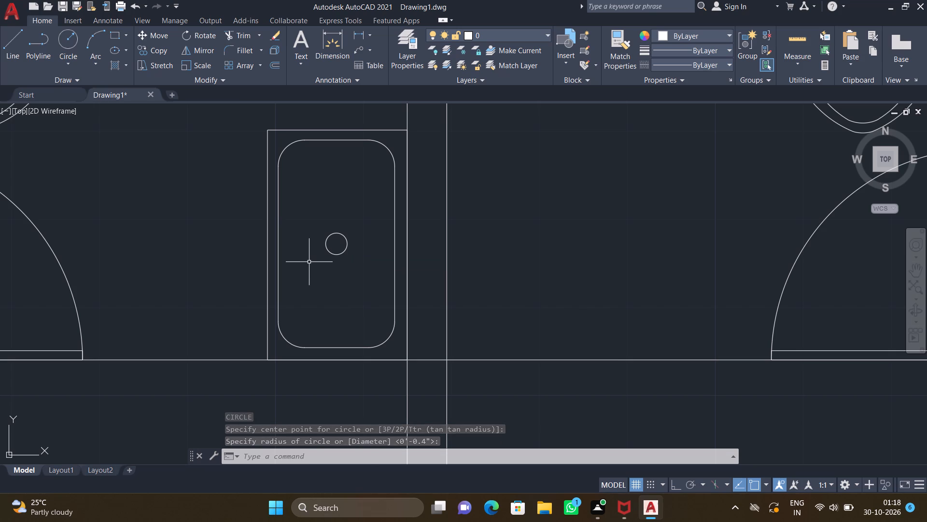
Draw a rectangle about 1'-3" by 2'-2" in the southwest corner of the adjoining eastern toilet, against the partition wall.
scroll(309, 262, "down", 3)
type("REC")
key("Return")
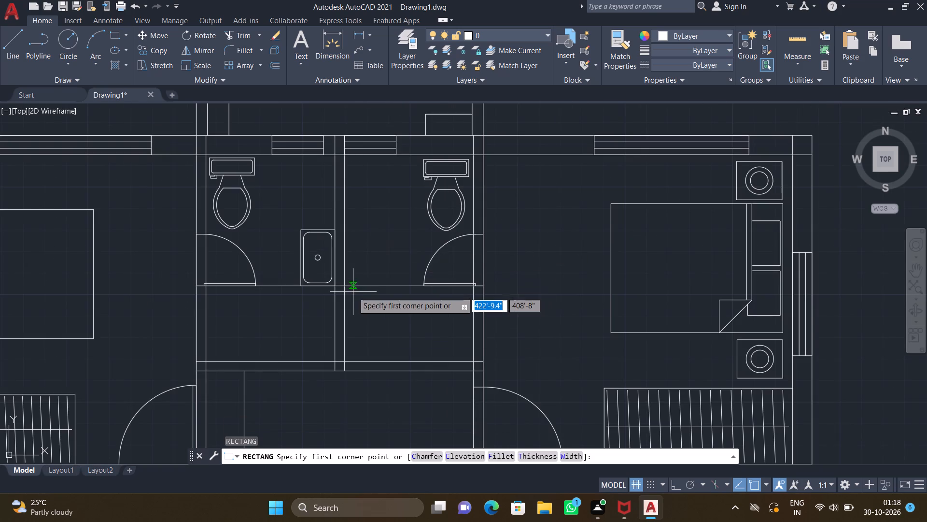
scroll(352, 291, "up", 2)
left_click(332, 280)
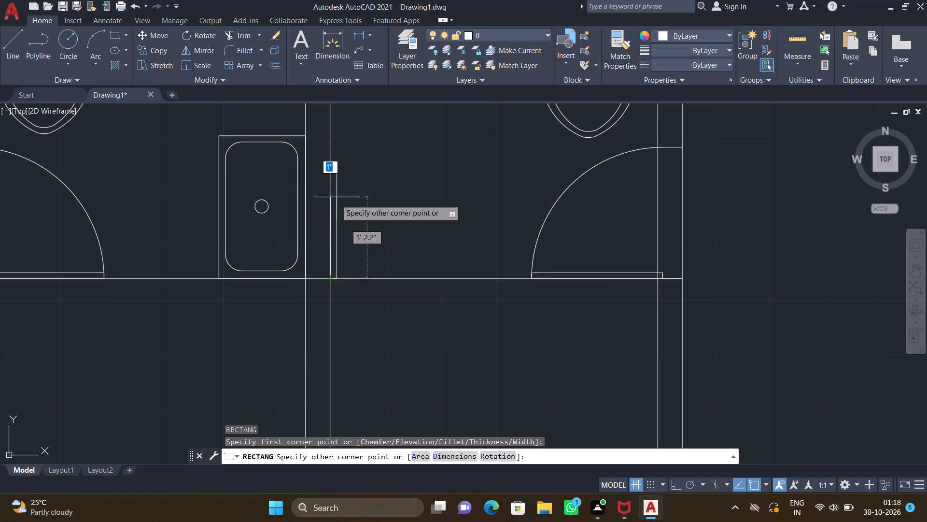
scroll(359, 129, "up", 1)
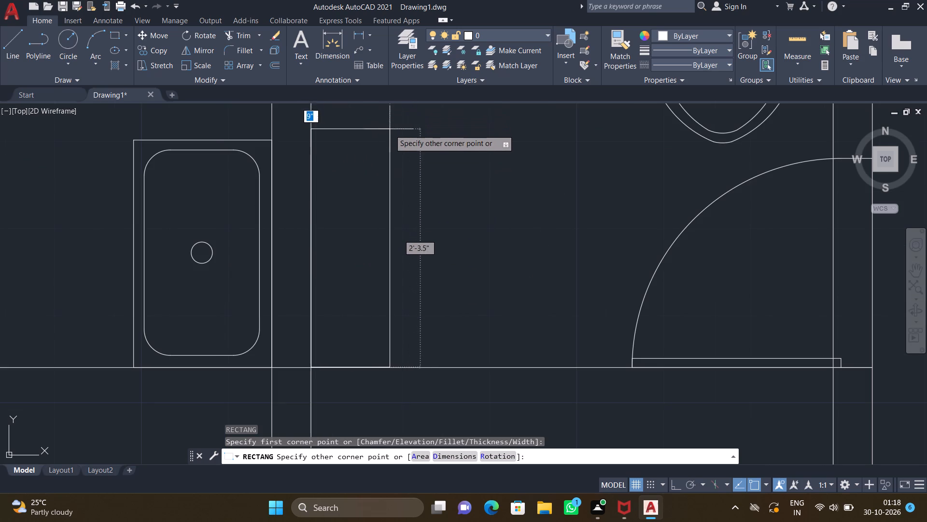
left_click(438, 142)
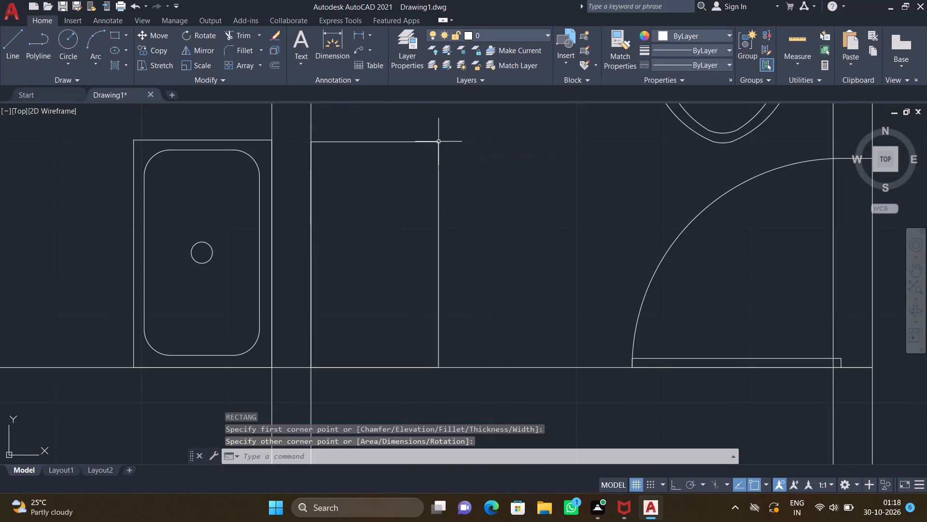
Draw a second rectangle about 1'-0" by 1'-11.5" inside the eastern toilet's new rectangle, leaving a narrow margin all around.
type("REC")
key("Return")
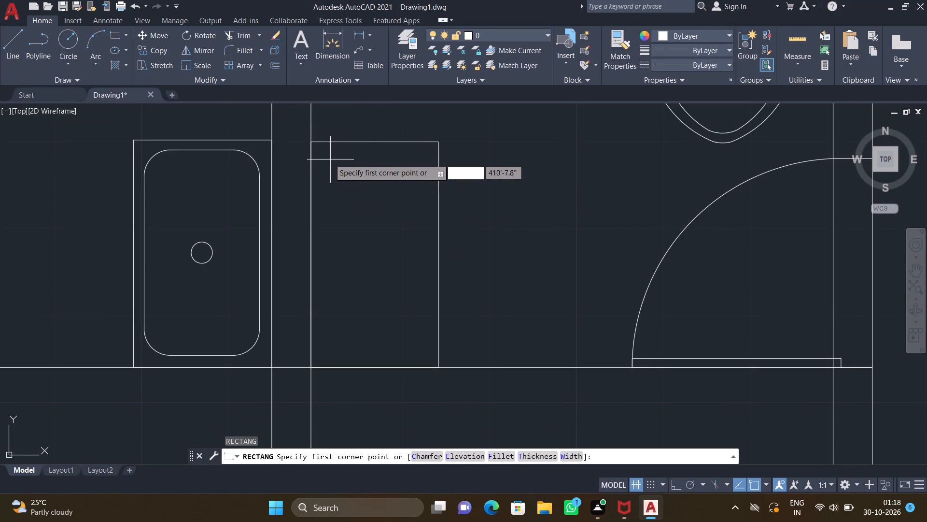
scroll(327, 158, "up", 2)
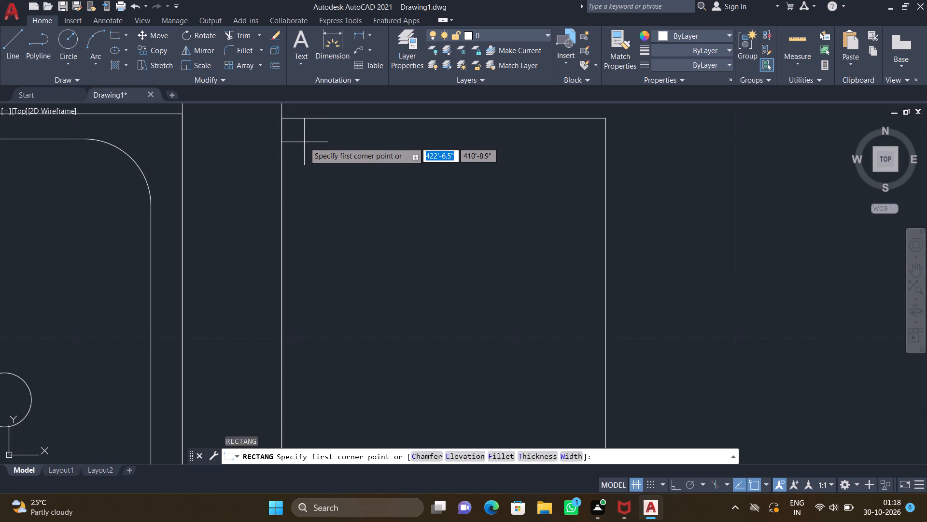
left_click_drag(305, 142, 311, 150)
scroll(356, 208, "down", 3)
middle_click_drag(417, 296, 406, 260)
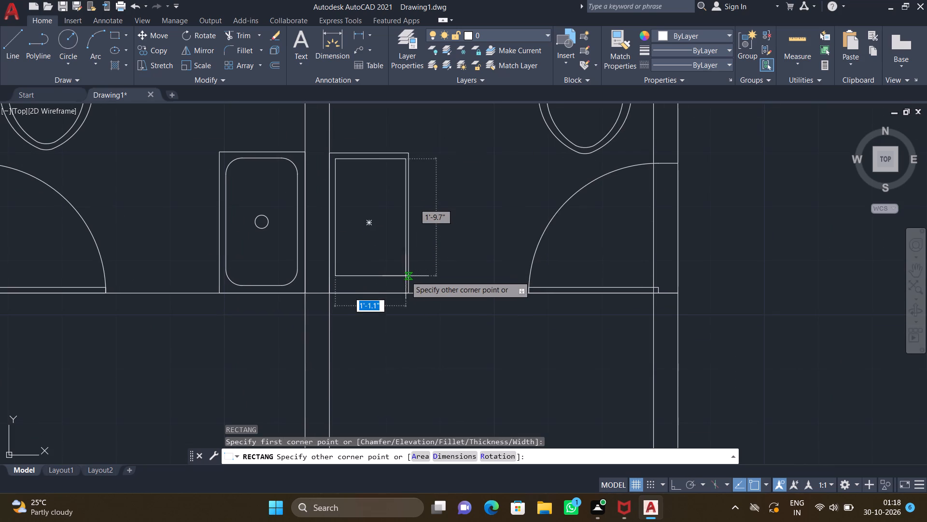
scroll(405, 277, "up", 2)
middle_click_drag(399, 280, 426, 336)
scroll(422, 332, "down", 1)
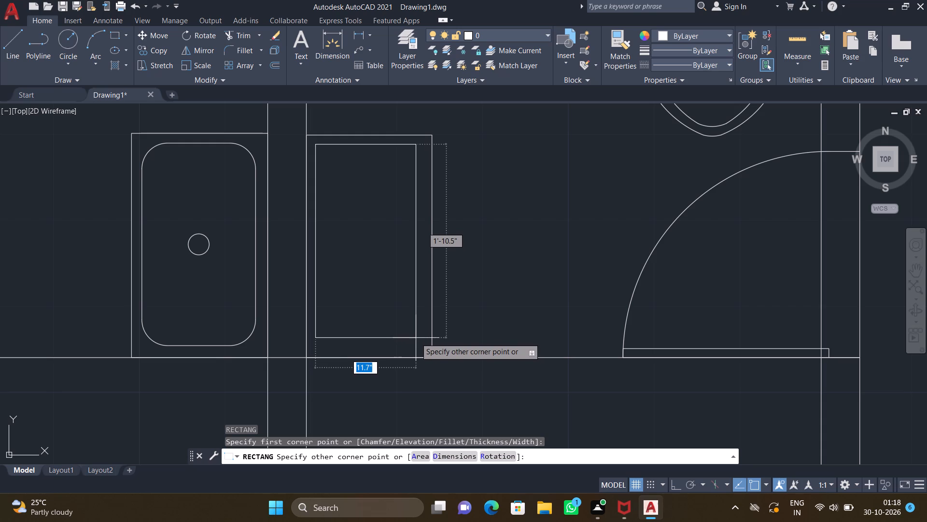
middle_click_drag(421, 358, 426, 377)
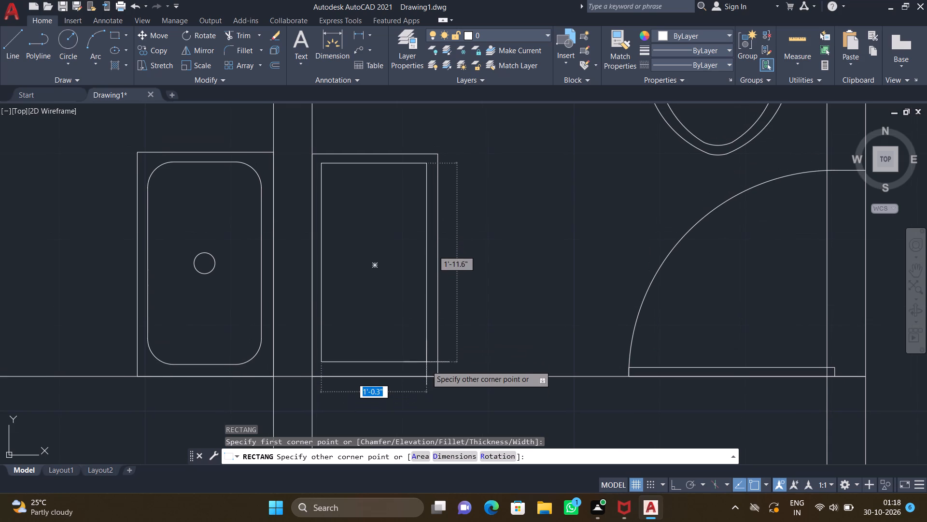
scroll(424, 356, "up", 1)
scroll(424, 362, "down", 1)
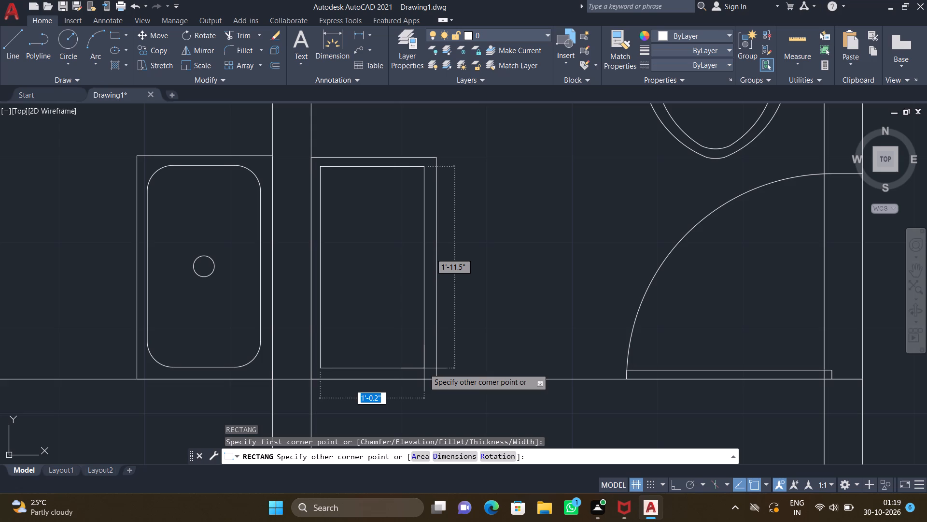
left_click(424, 368)
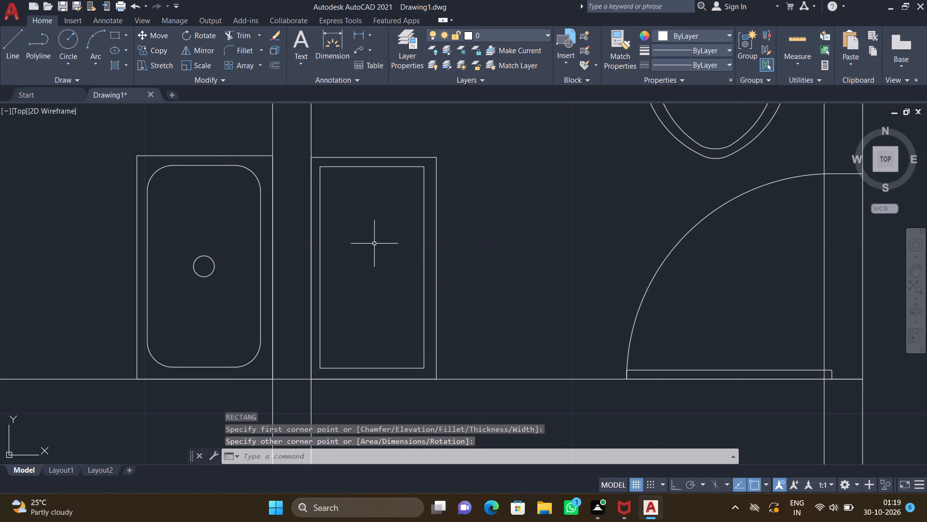
Fillet the two northern corners of the inner rectangle in the eastern toilet with a 3" radius.
scroll(374, 243, "up", 1)
key("f")
key("Return")
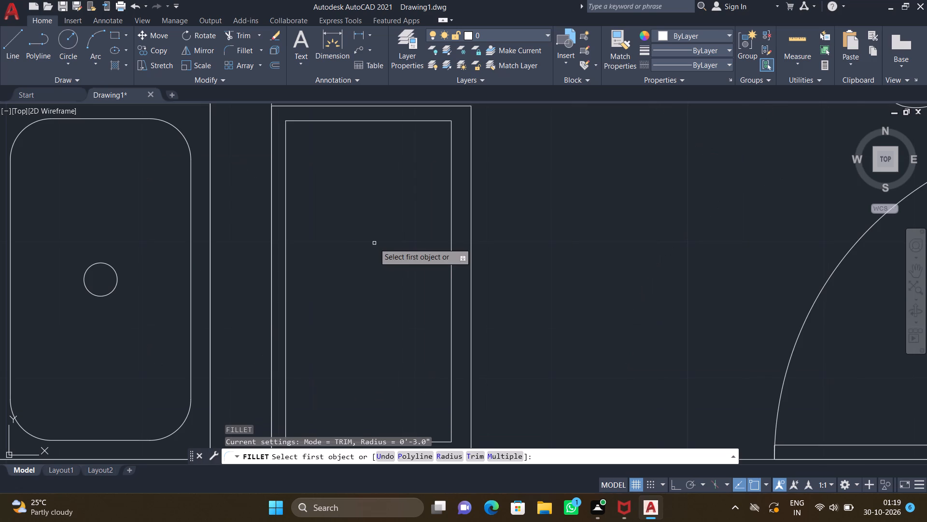
left_click(348, 121)
left_click(286, 155)
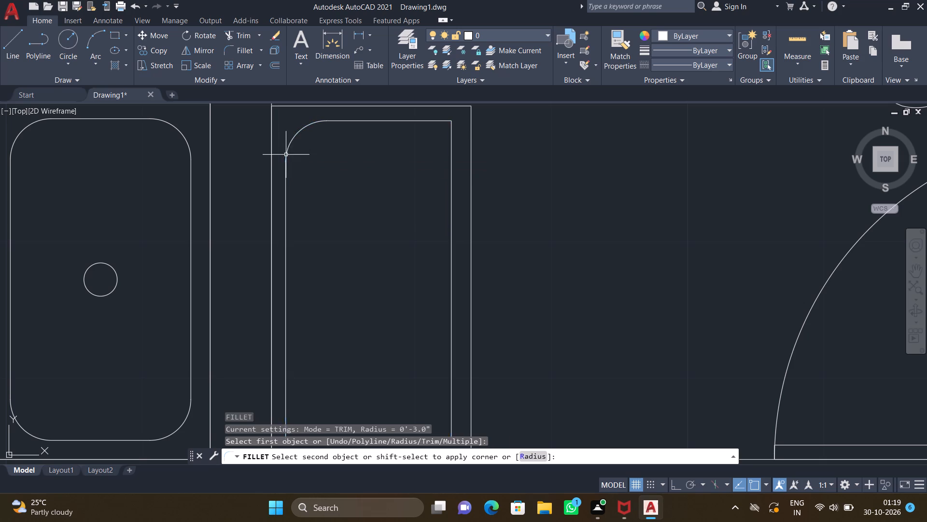
key("f")
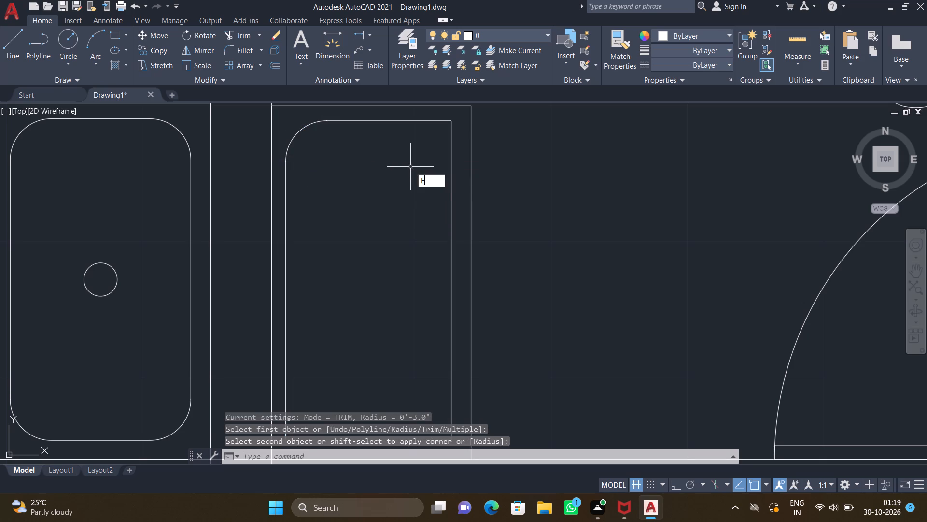
key("Return")
middle_click_drag(392, 171, 333, 181)
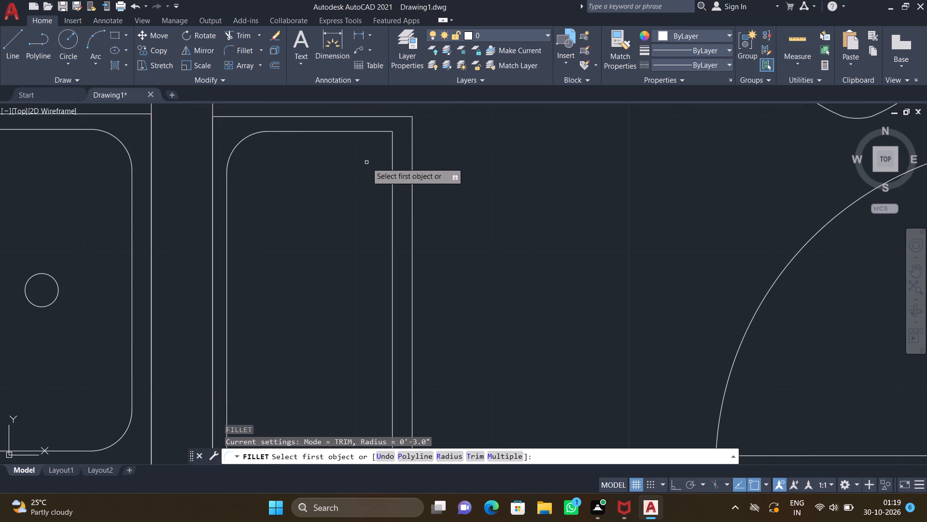
left_click(384, 132)
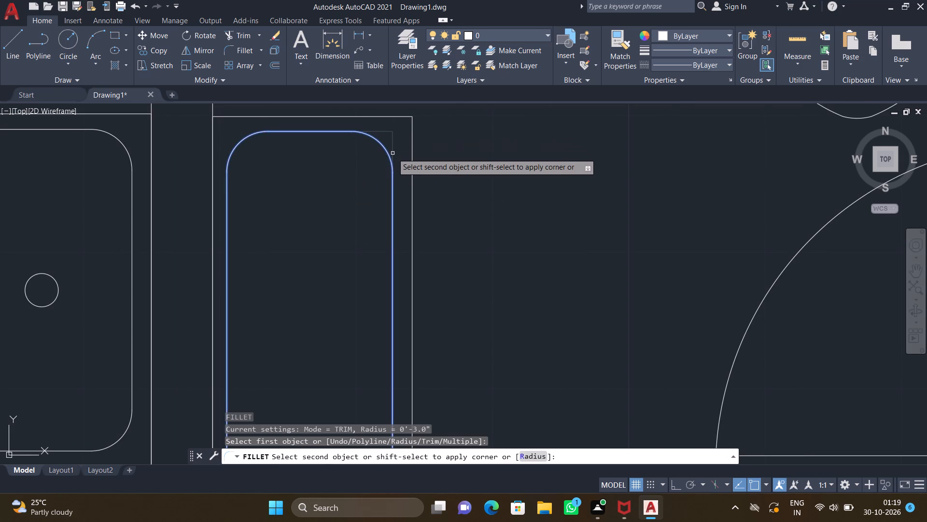
left_click(393, 153)
Fillet the two southern corners of the inner rectangle in the eastern toilet with a 3" radius.
scroll(338, 209, "down", 3)
middle_click_drag(320, 251, 319, 219)
scroll(318, 237, "up", 3)
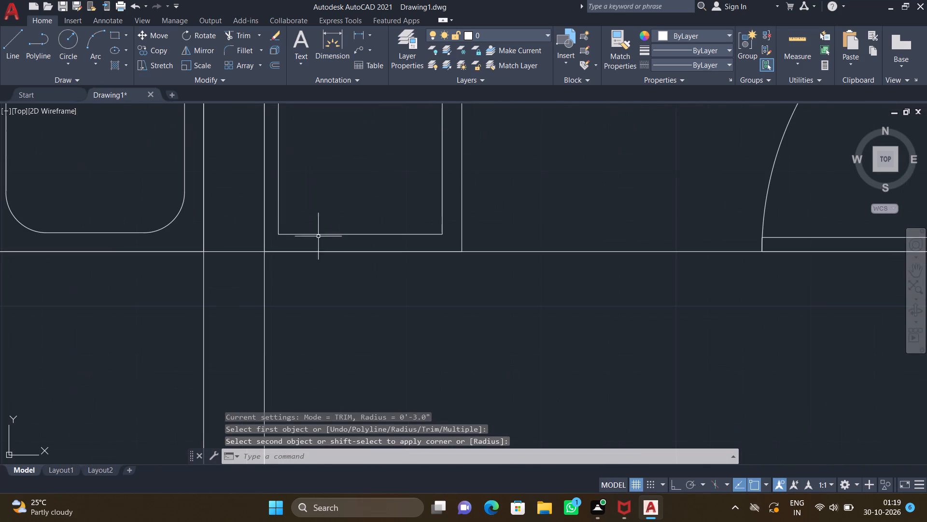
key("f")
key("Return")
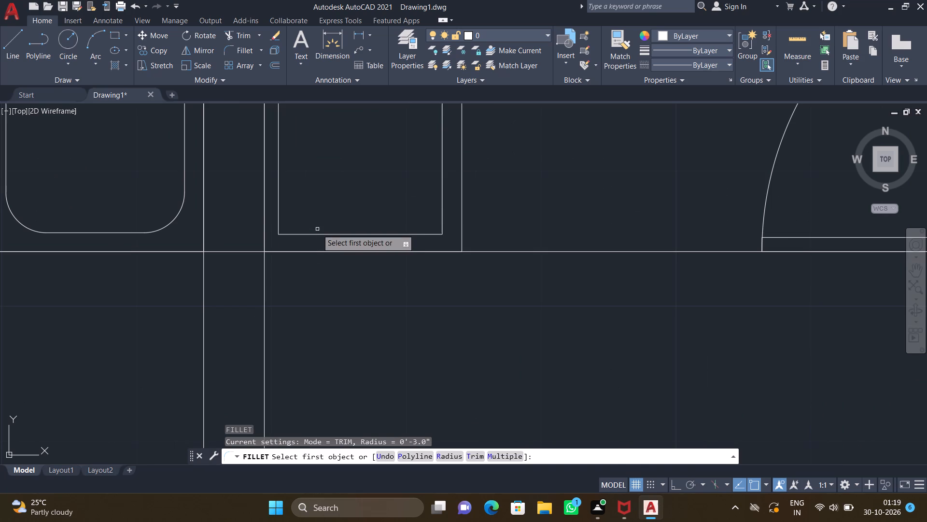
left_click_drag(280, 204, 285, 214)
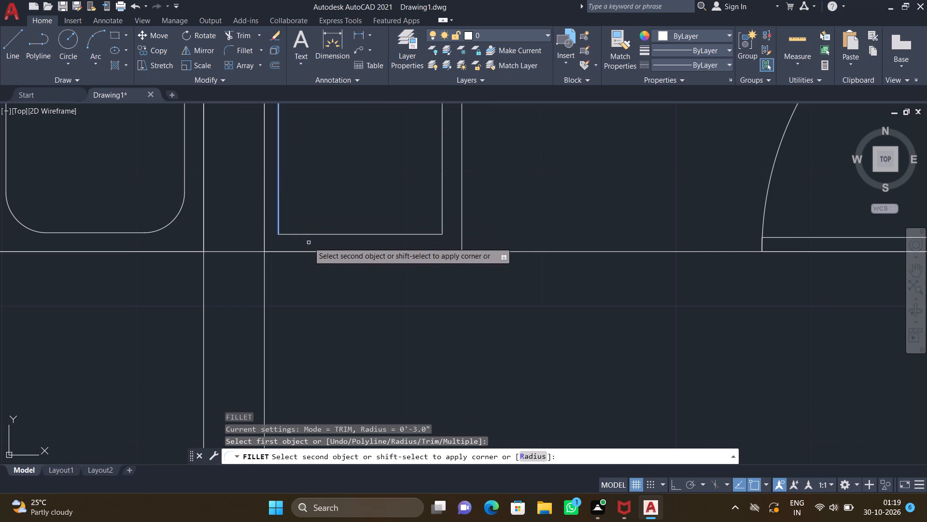
left_click(310, 234)
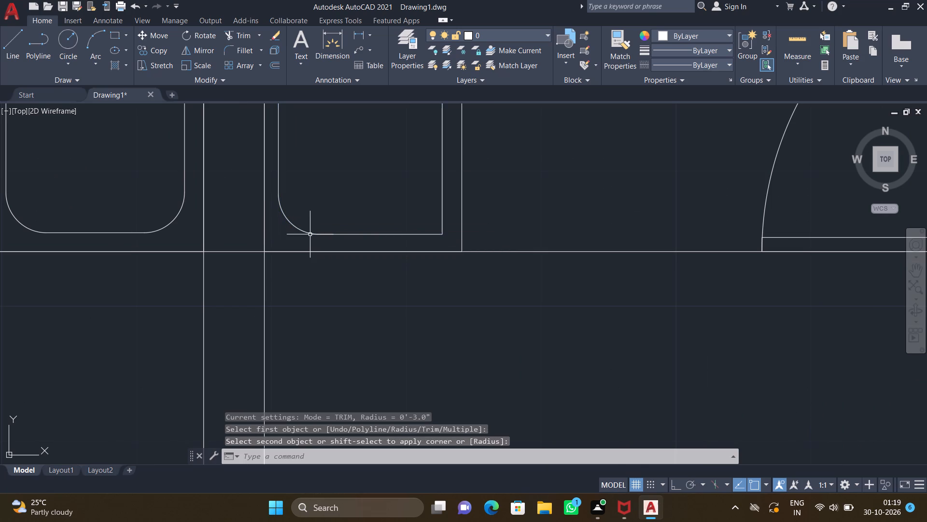
key("f")
key("Return")
scroll(332, 250, "down", 1)
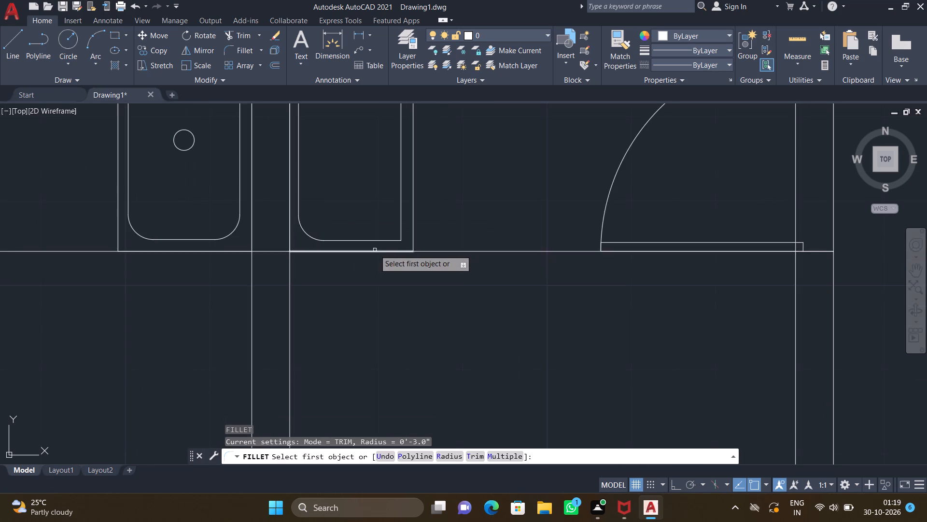
middle_click_drag(367, 266, 357, 305)
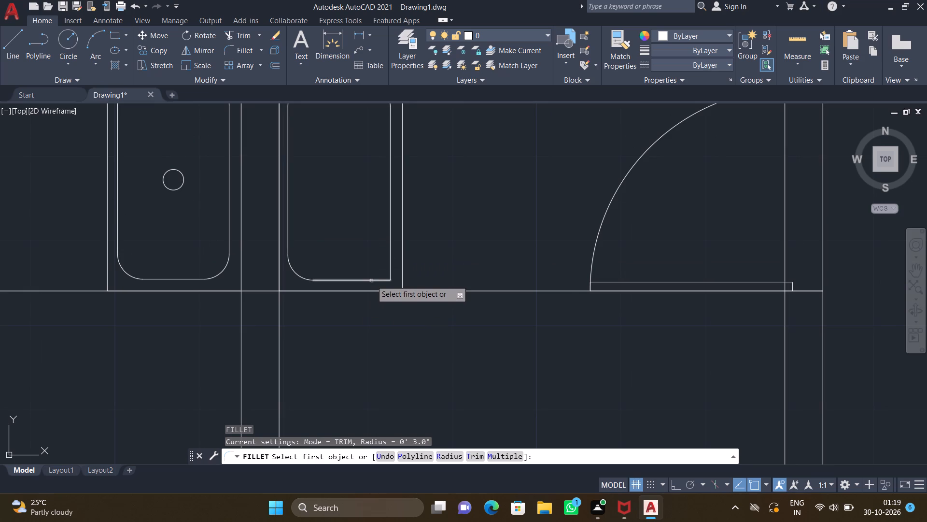
left_click(371, 280)
left_click(389, 255)
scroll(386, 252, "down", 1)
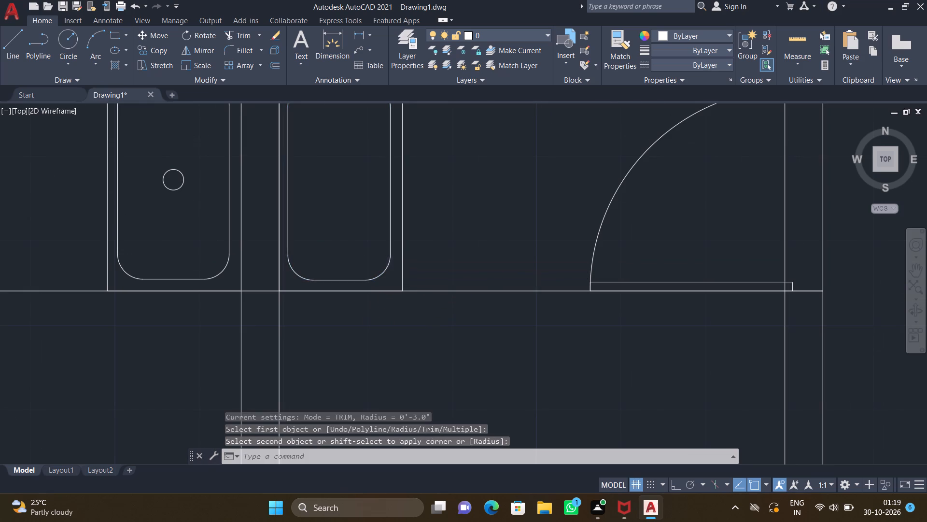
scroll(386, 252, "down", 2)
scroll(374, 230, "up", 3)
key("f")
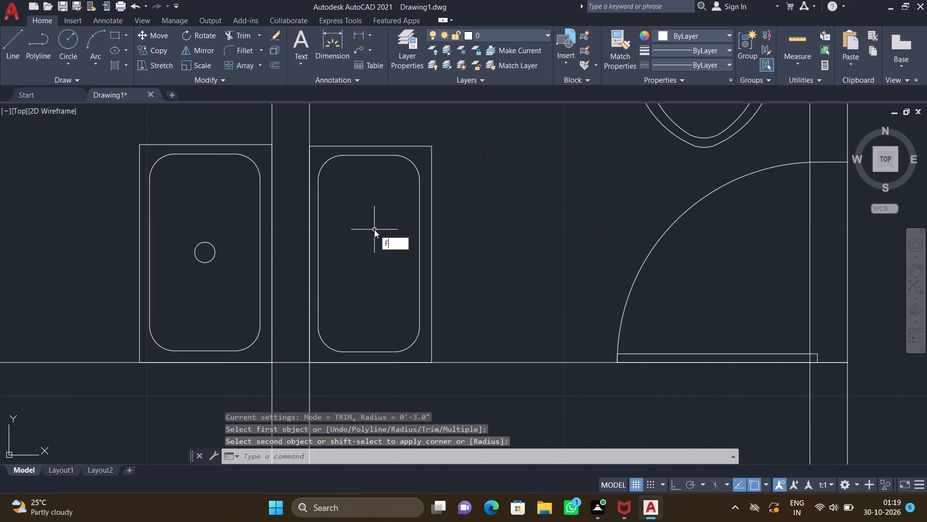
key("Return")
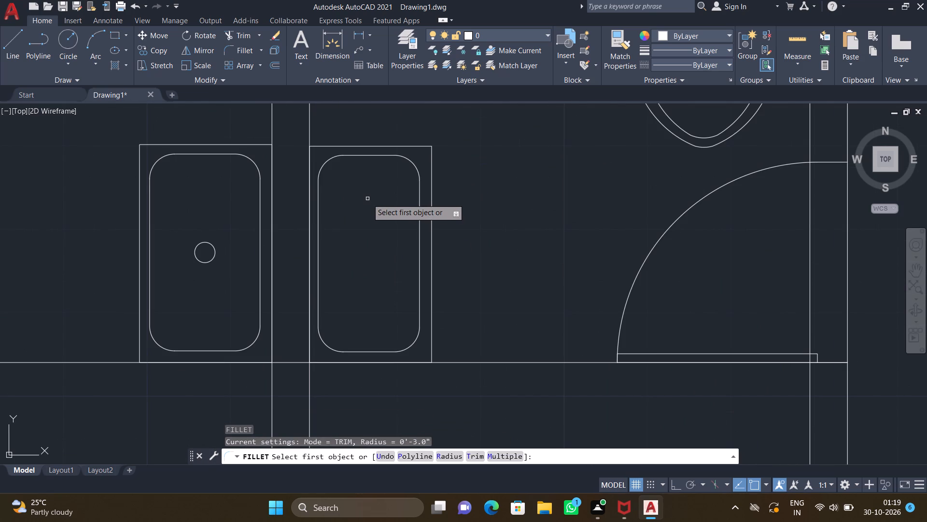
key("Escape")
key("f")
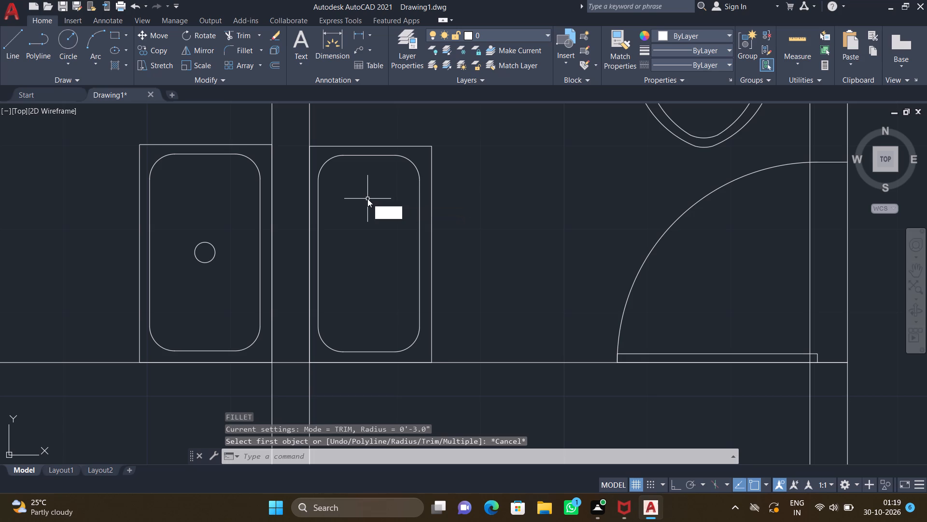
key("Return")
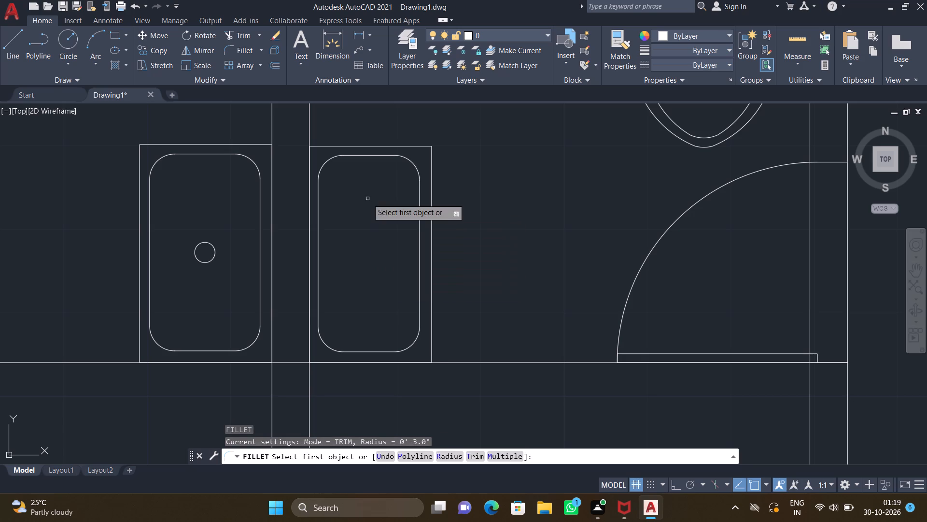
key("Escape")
Draw a drain circle of about 1.2" radius at the centre of the eastern toilet's rounded basin.
key("c")
key("Return")
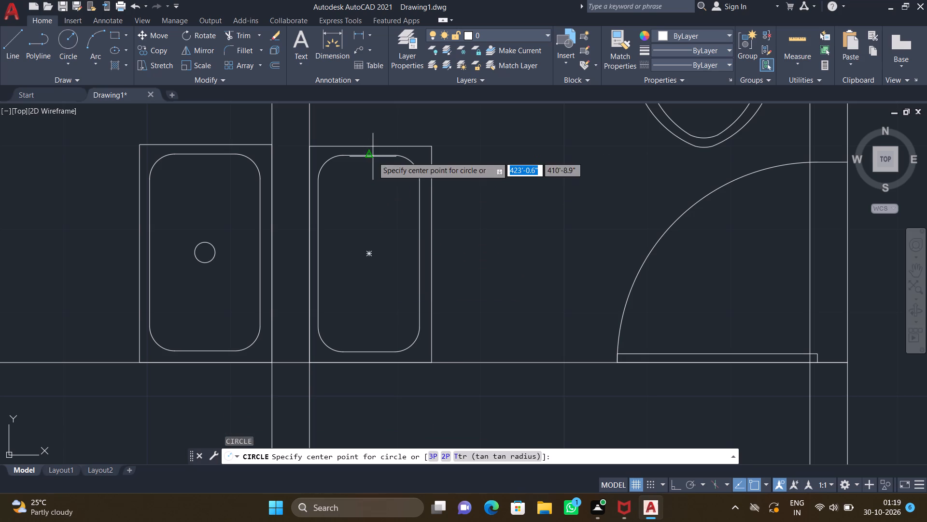
left_click(367, 253)
scroll(369, 263, "up", 1)
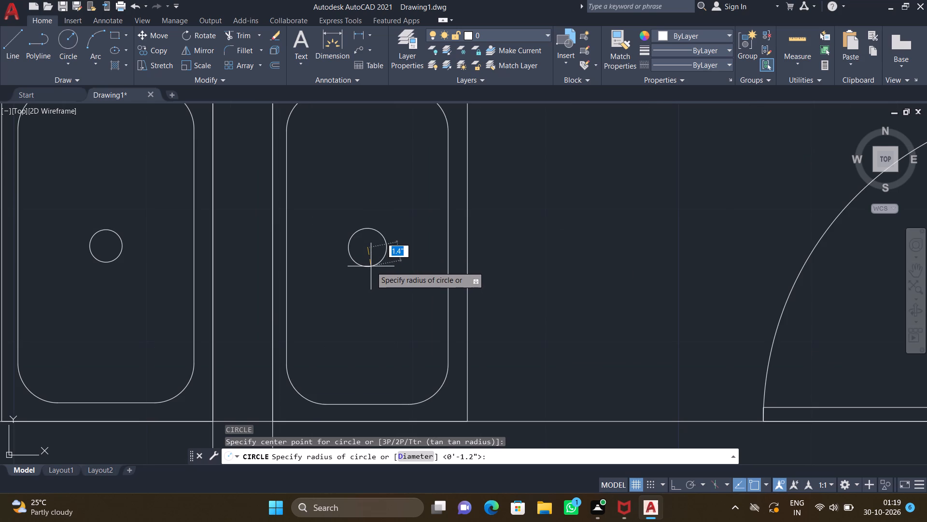
left_click(370, 264)
Draw a rectangle about 1'-8.6" by 2'-6.5" in the northeast corner of the southern toilet, against the eastern wall.
scroll(331, 237, "down", 3)
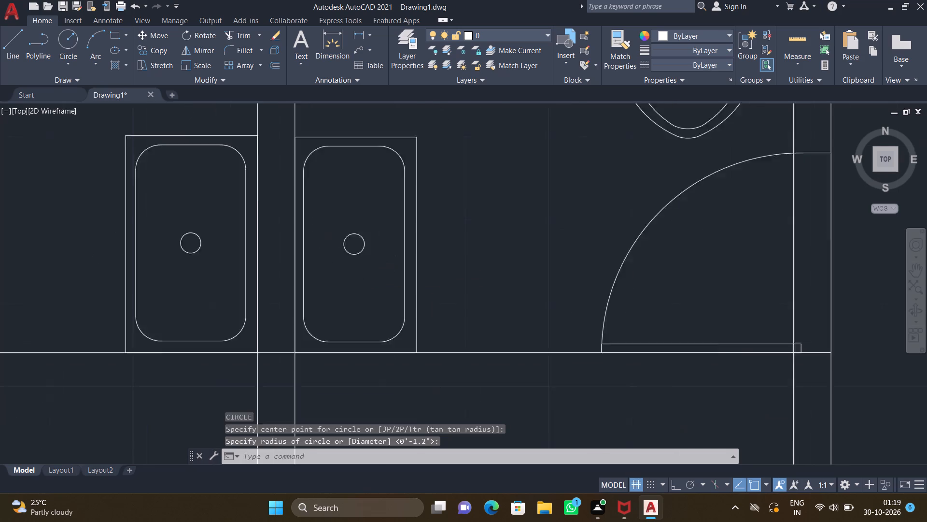
scroll(342, 243, "up", 3)
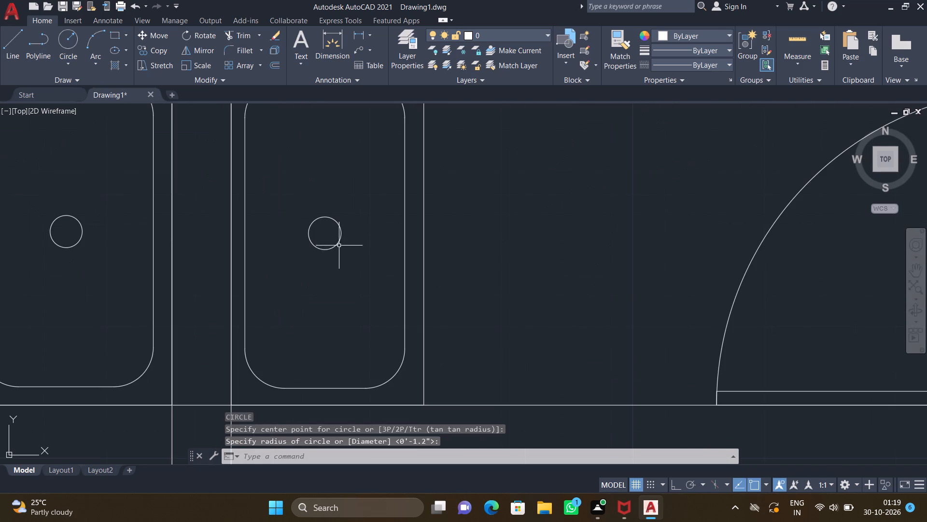
scroll(326, 267, "down", 6)
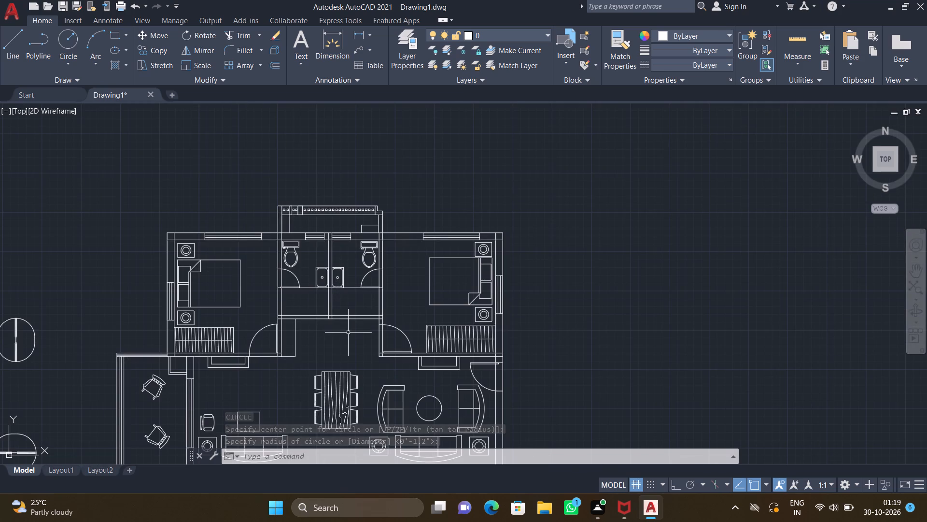
scroll(350, 348, "down", 2)
middle_click_drag(357, 398, 345, 266)
scroll(348, 300, "up", 4)
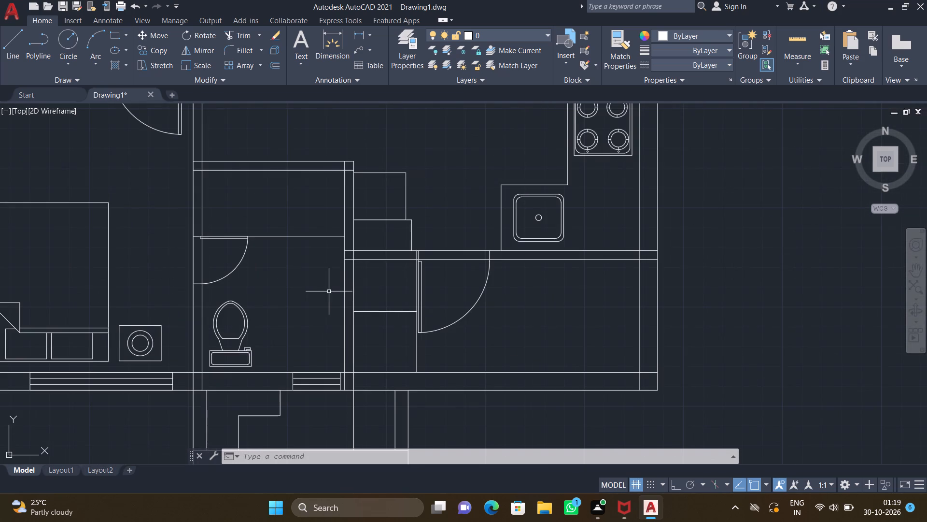
middle_click_drag(333, 290, 404, 278)
scroll(388, 256, "up", 2)
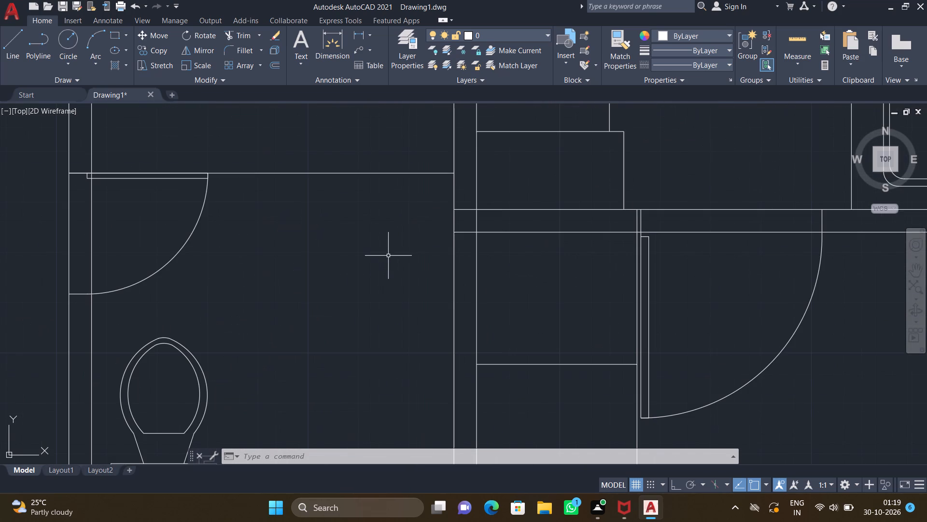
type("REC")
key("Return")
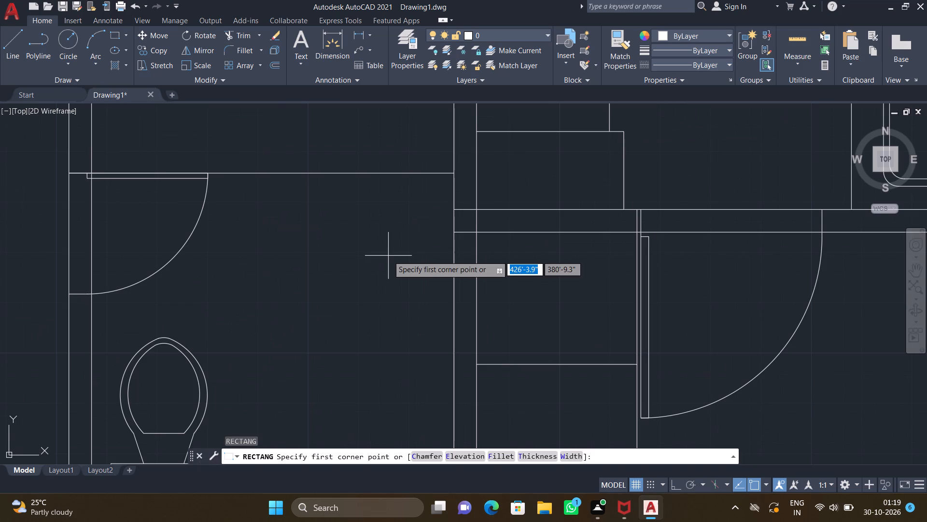
middle_click_drag(413, 242, 384, 262)
scroll(426, 192, "up", 1)
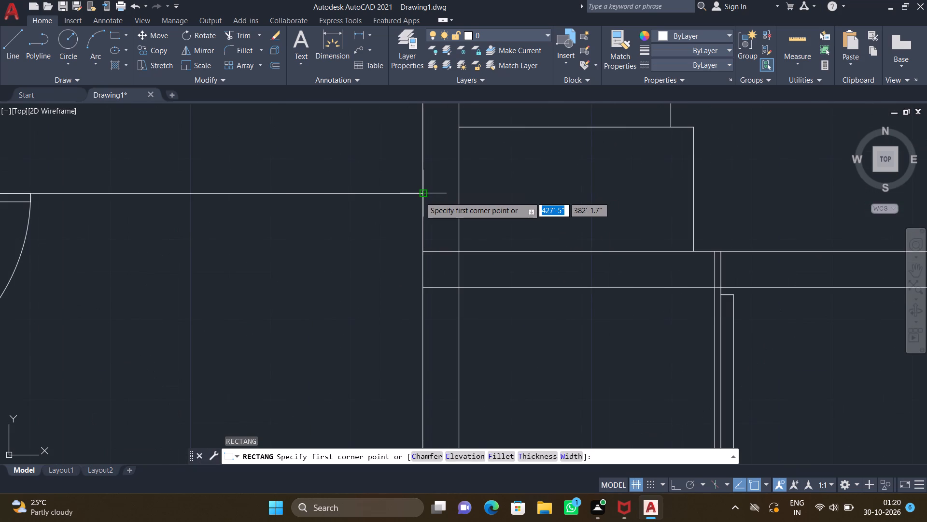
left_click_drag(420, 197, 418, 205)
scroll(335, 303, "down", 2)
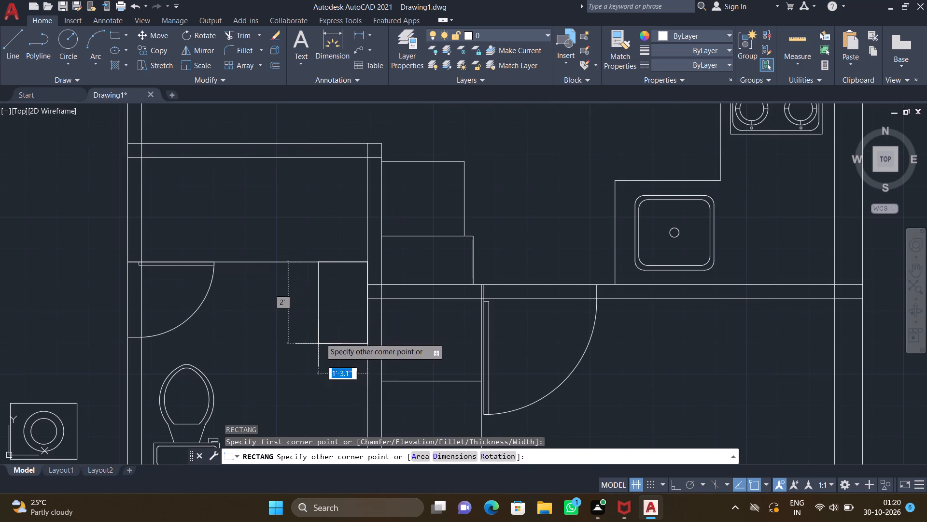
scroll(342, 342, "down", 3)
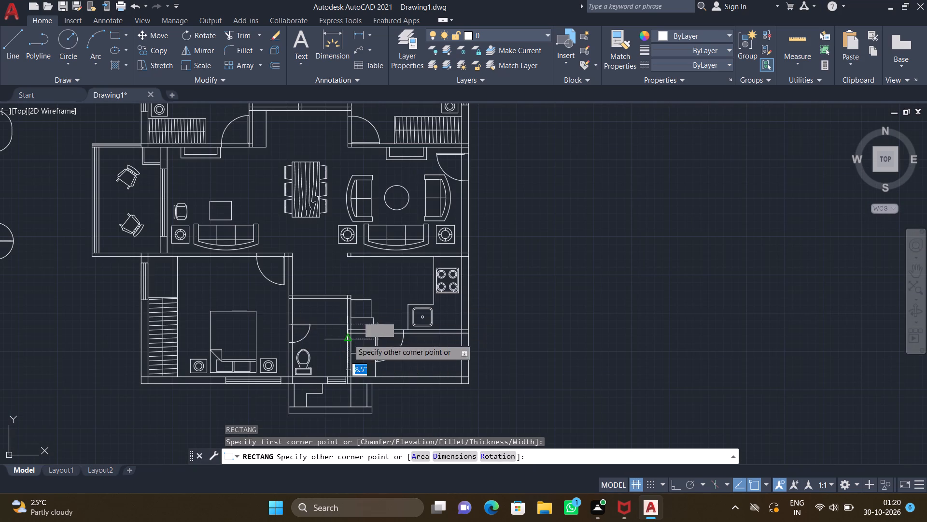
scroll(365, 312, "down", 3)
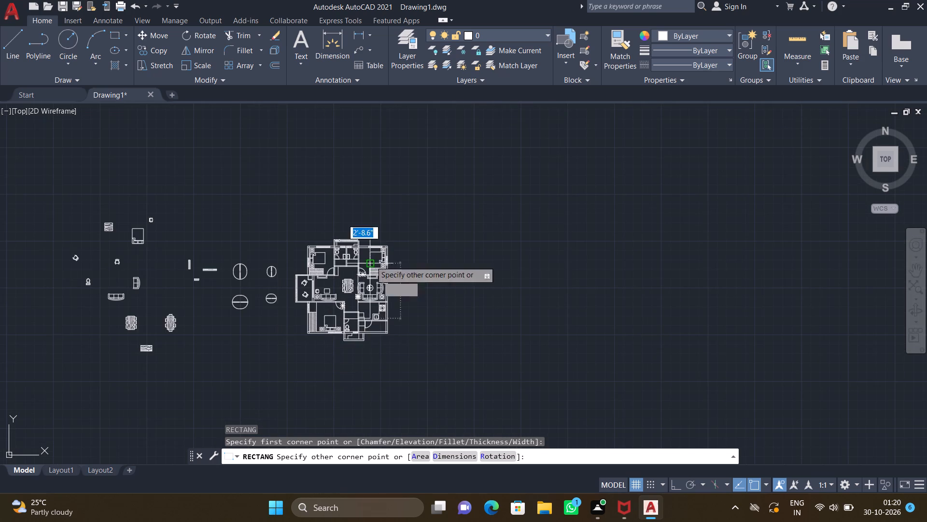
scroll(396, 259, "down", 3)
scroll(366, 305, "up", 3)
scroll(405, 274, "up", 4)
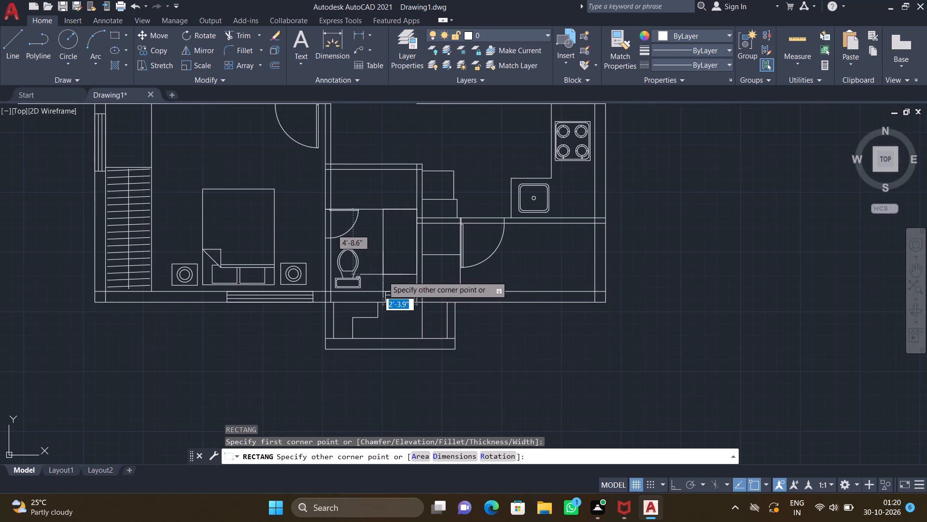
scroll(381, 269, "up", 3)
scroll(372, 263, "down", 2)
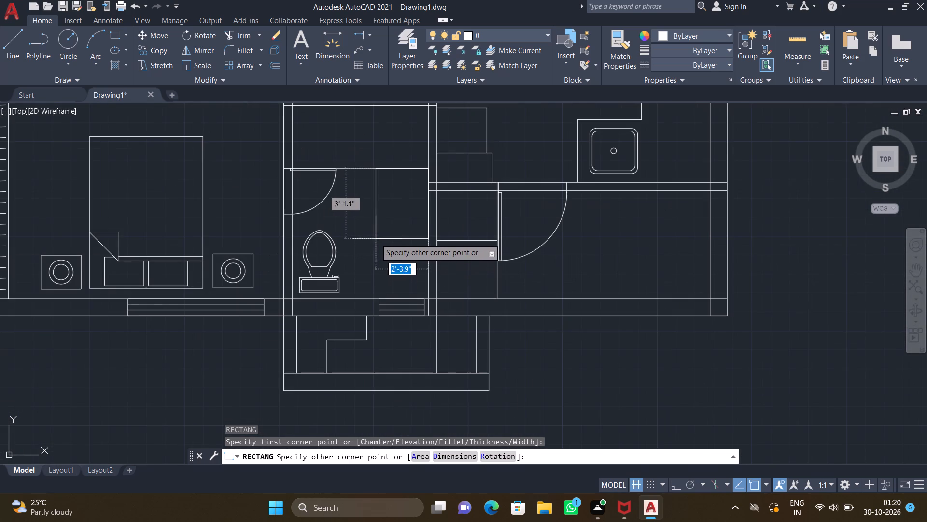
scroll(375, 221, "up", 1)
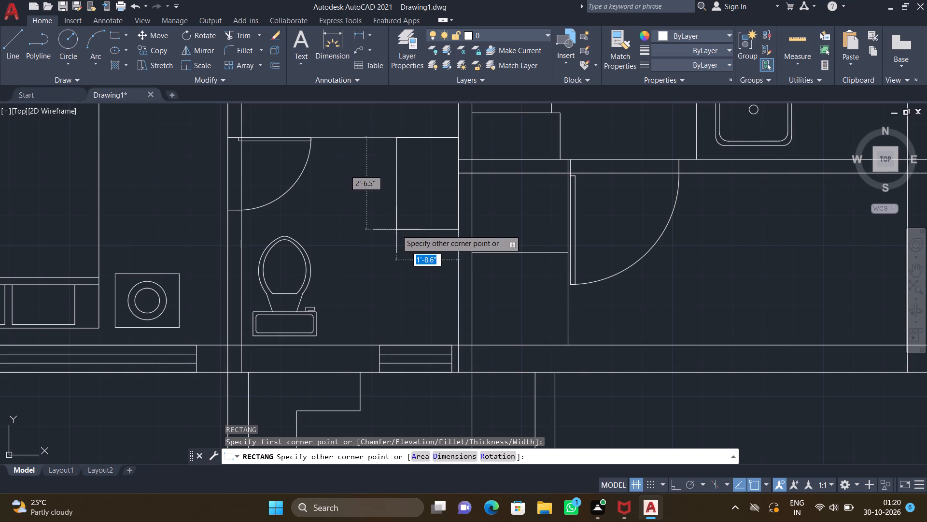
left_click(396, 230)
Draw a second rectangle about 1'-5" by 2'-3" inside the southern toilet's new rectangle, leaving a narrow margin all around.
scroll(436, 153, "up", 3)
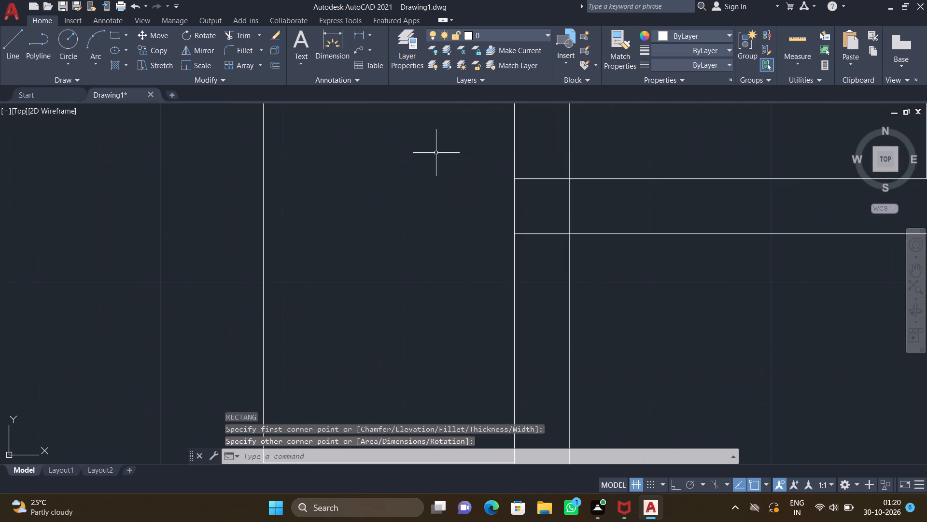
scroll(436, 153, "down", 2)
type("REC")
key("Return")
scroll(384, 143, "up", 1)
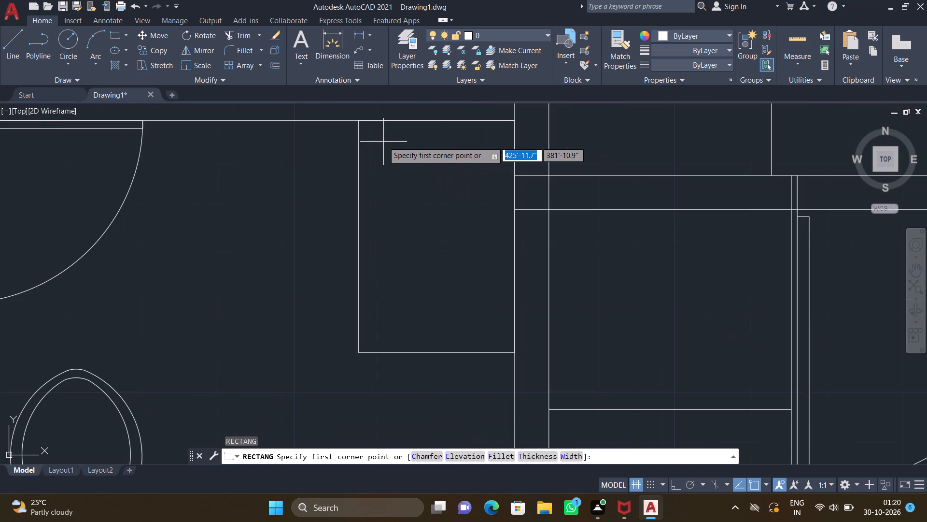
left_click_drag(370, 131, 371, 134)
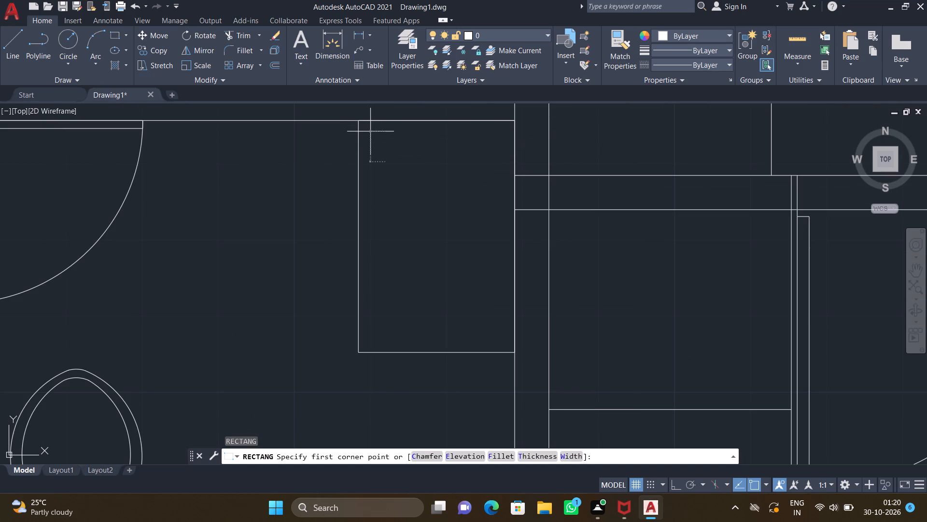
left_click_drag(371, 134, 377, 143)
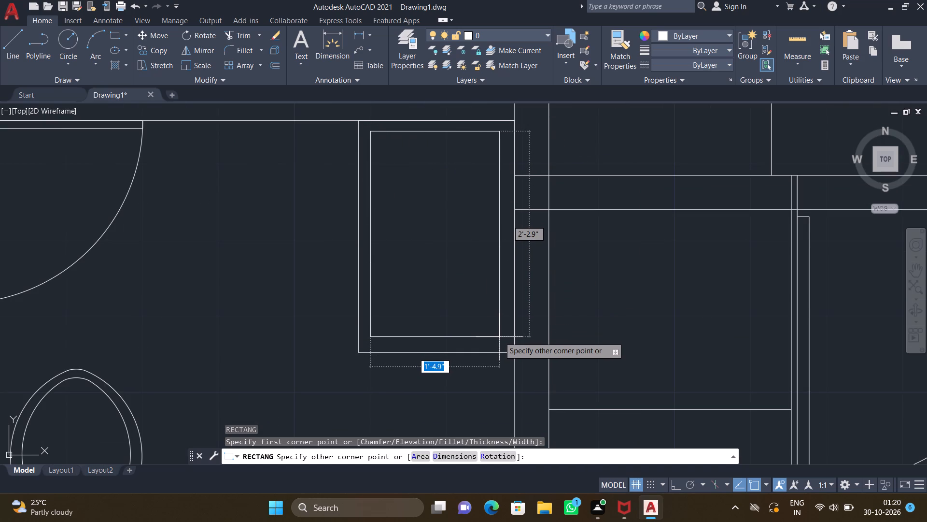
left_click(503, 338)
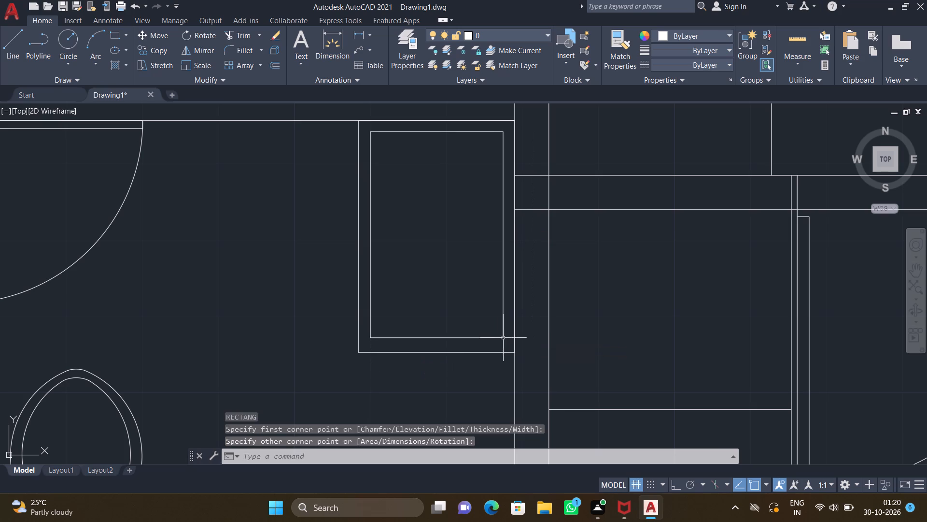
Fillet the two northern corners of the inner rectangle in the southern toilet with a 3" radius.
key("f")
key("Return")
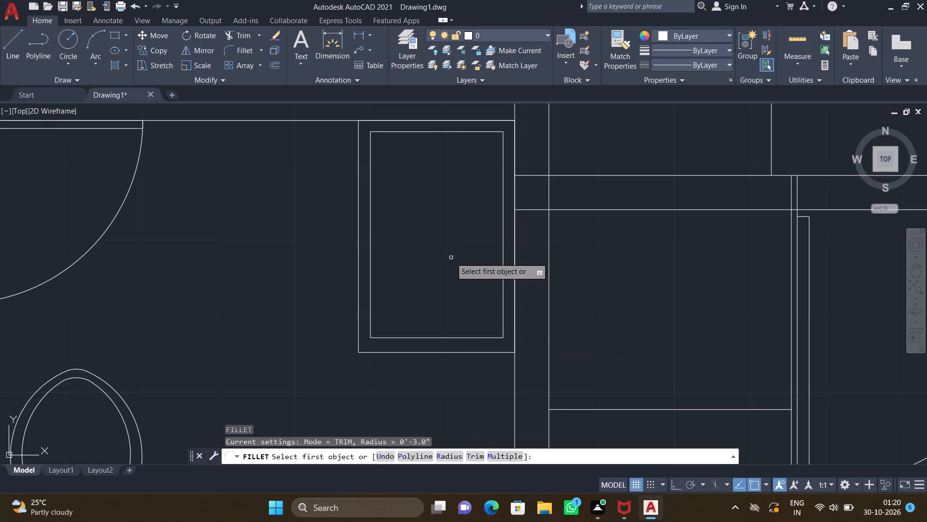
left_click(402, 132)
left_click(368, 157)
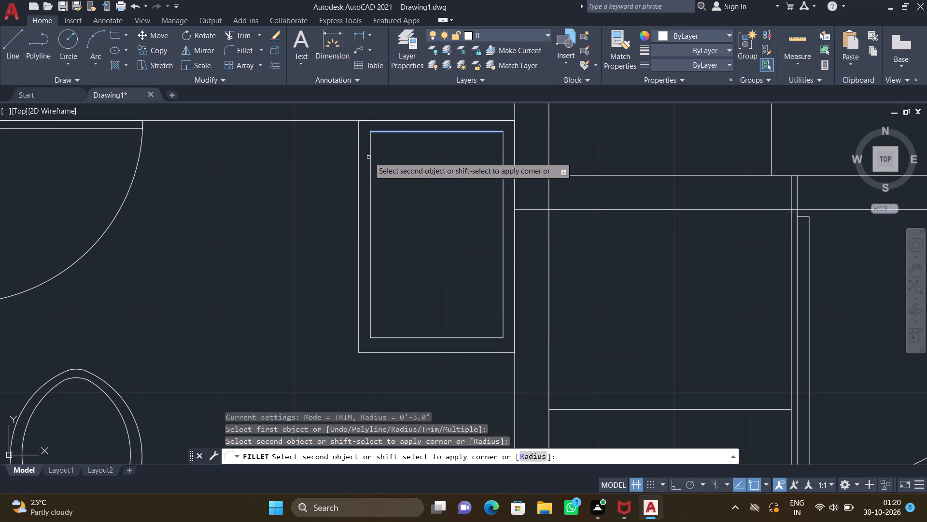
left_click(371, 160)
key("space")
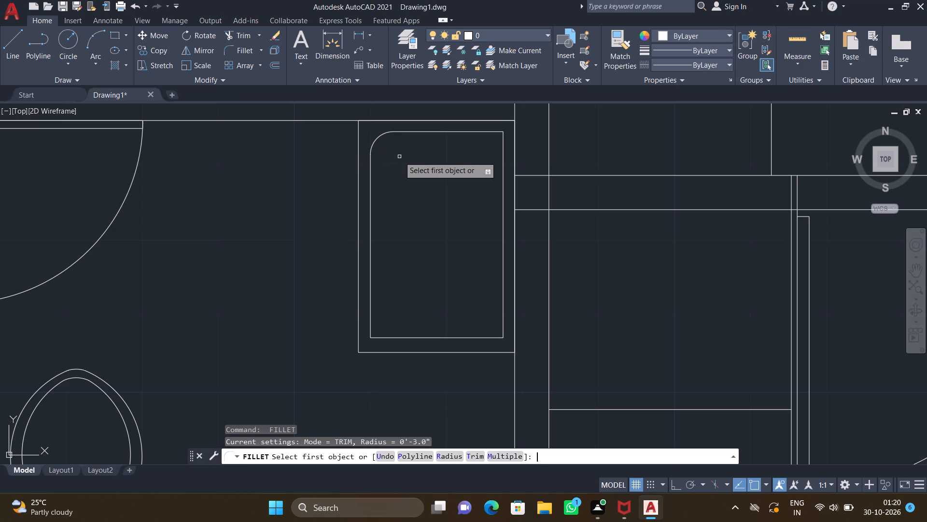
left_click(479, 132)
left_click(502, 158)
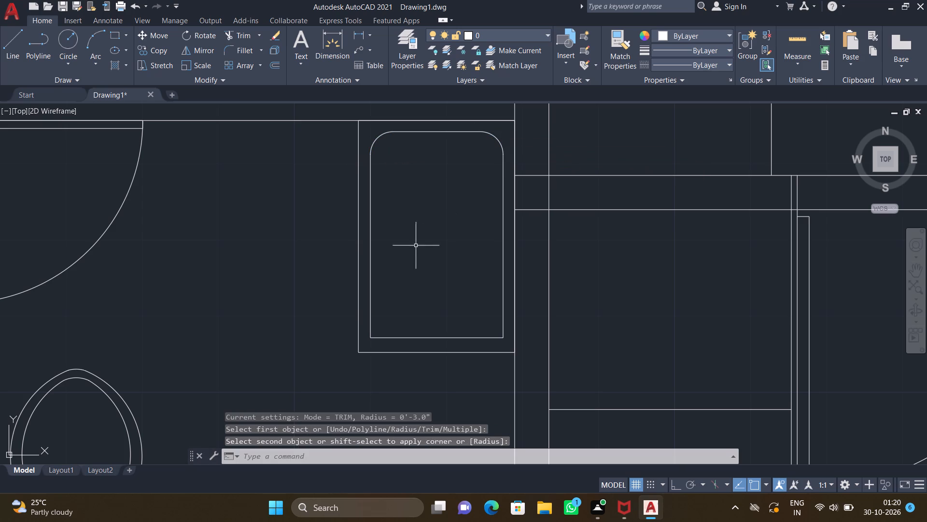
Fillet the two southern corners of the inner rectangle in the southern toilet with a 3" radius.
key("space")
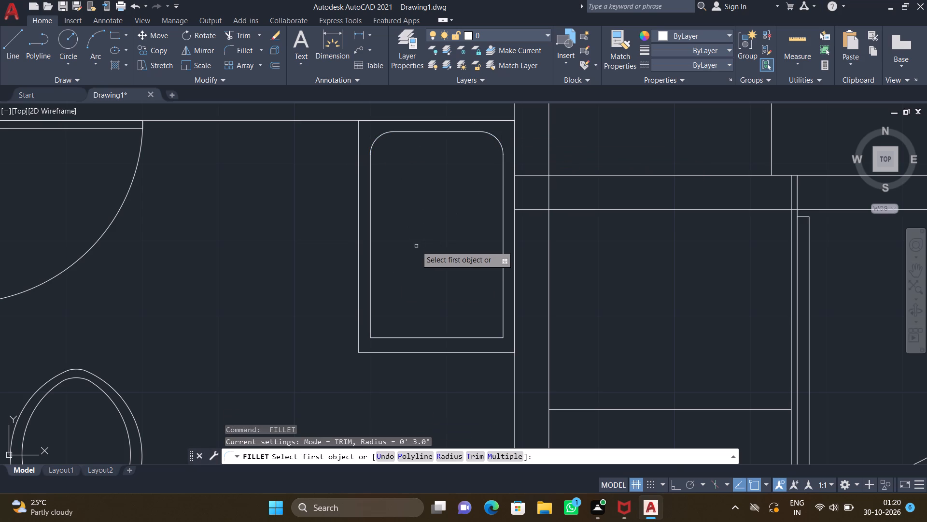
left_click(370, 292)
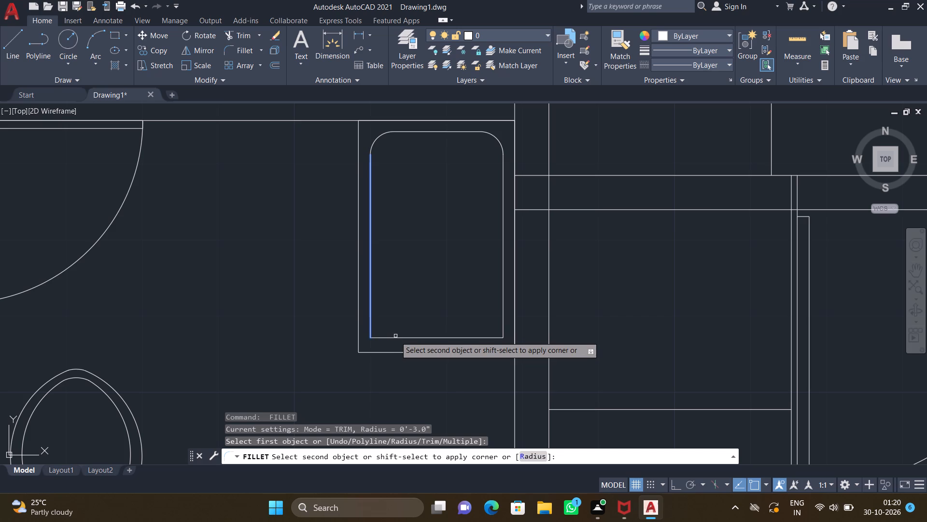
left_click(396, 337)
key("space")
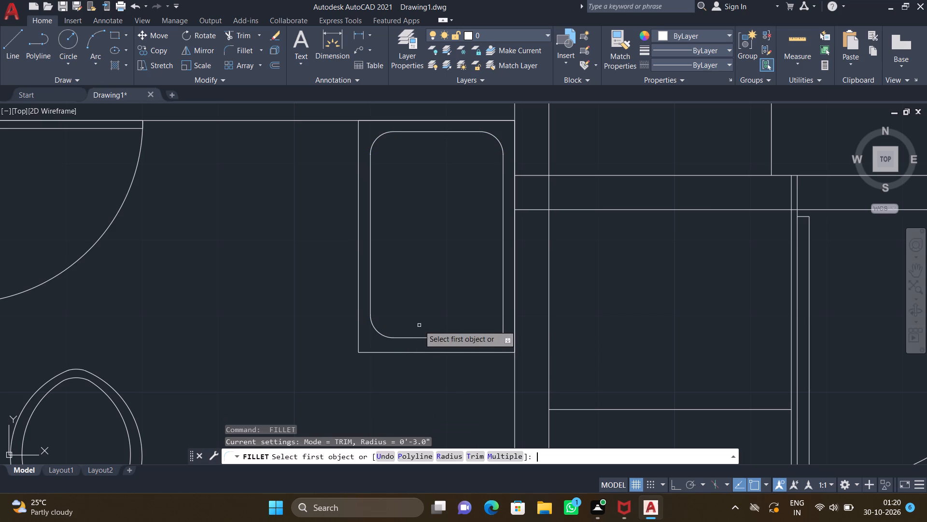
left_click(480, 338)
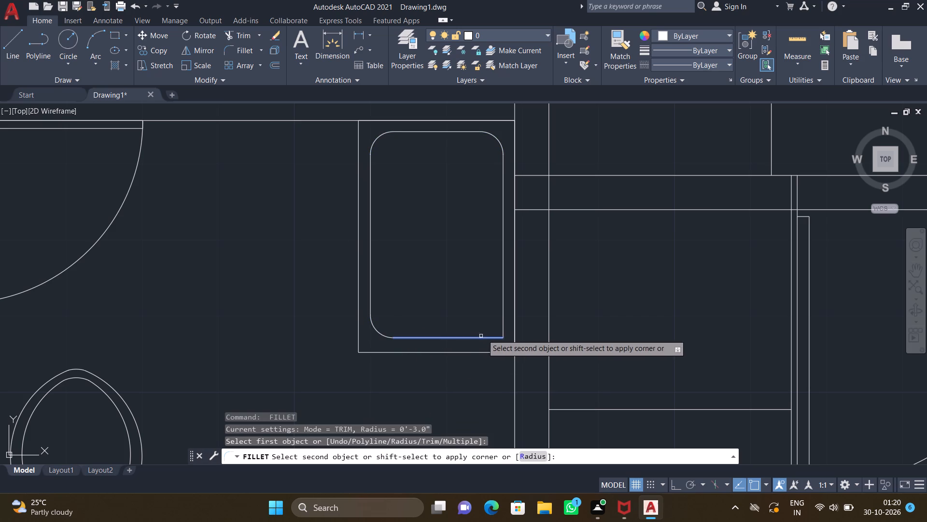
left_click(504, 315)
Draw a drain circle of about 1.5" radius at the centre of the rounded basin in the southern toilet.
key("c")
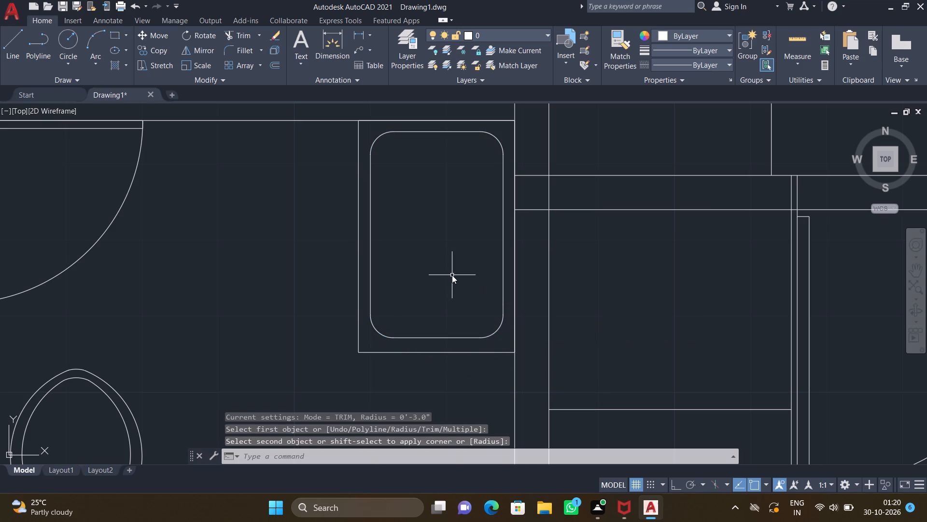
key("Return")
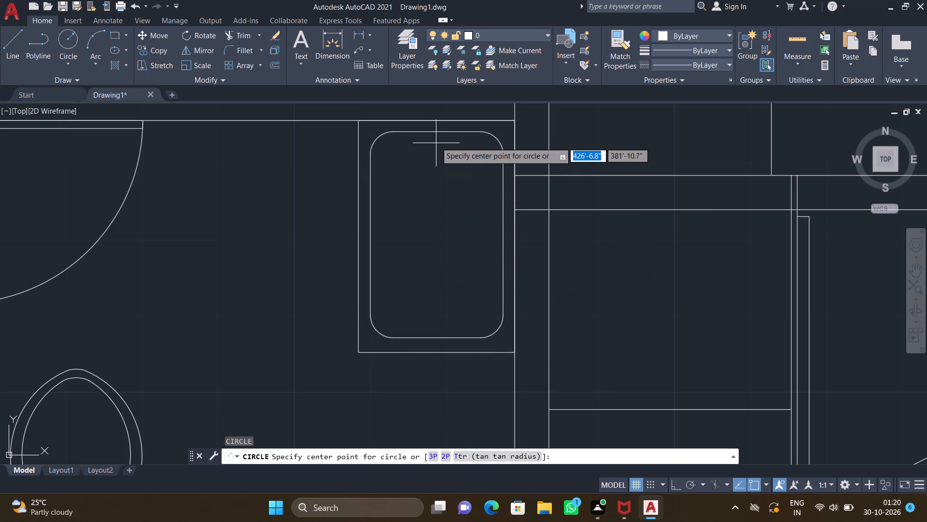
left_click(437, 234)
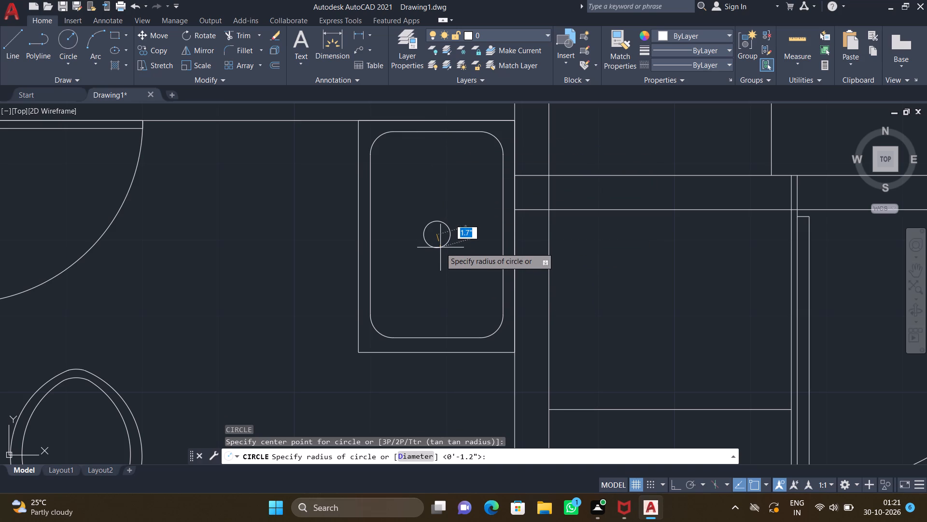
left_click(439, 246)
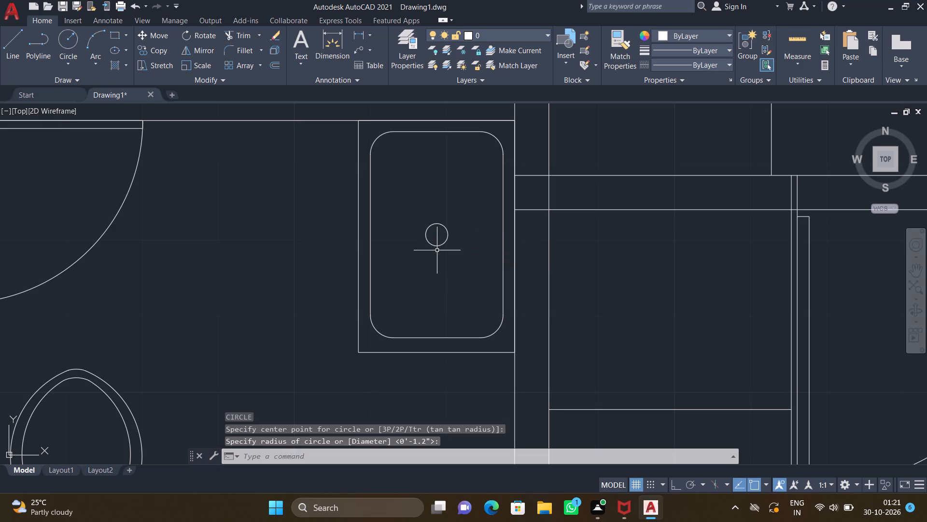
Draw a counter rectangle outside the southern toilet block, in the corner between its north wall and the southern bedroom's east wall.
scroll(399, 292, "down", 3)
scroll(322, 232, "up", 3)
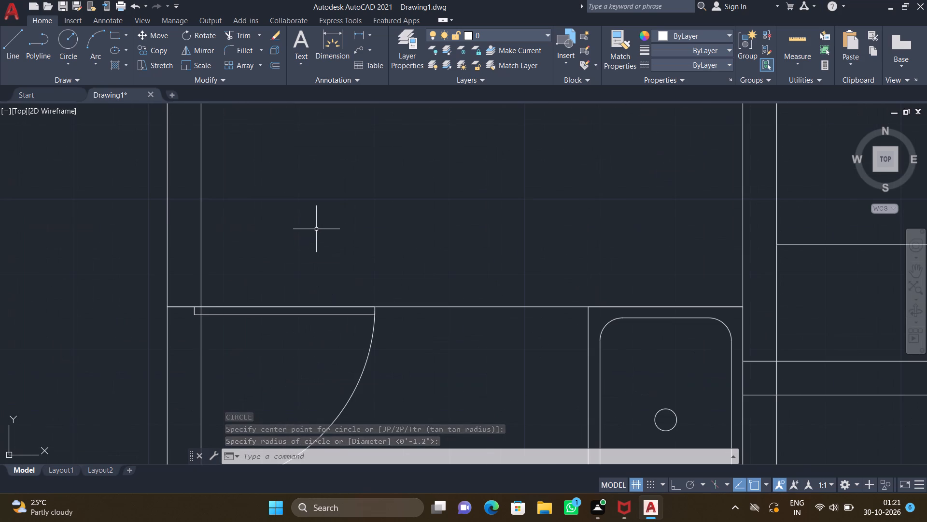
type("REC")
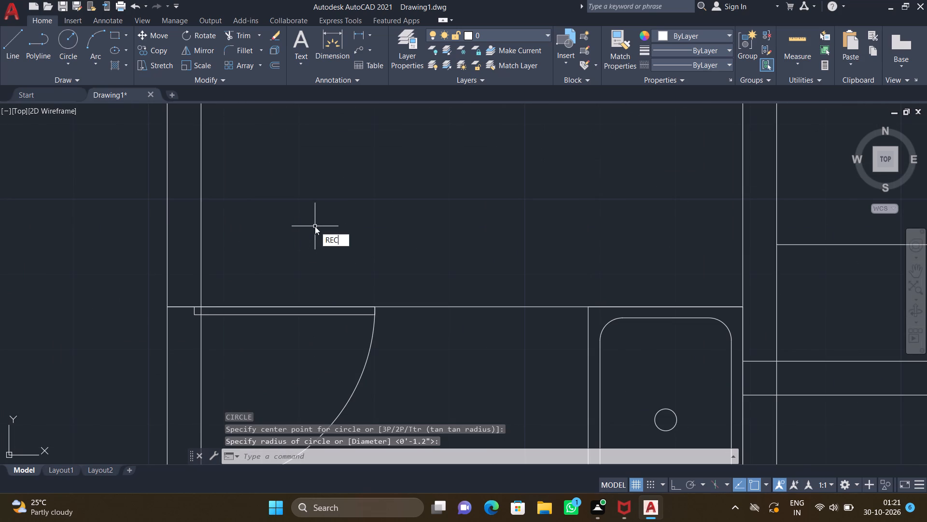
key("Return")
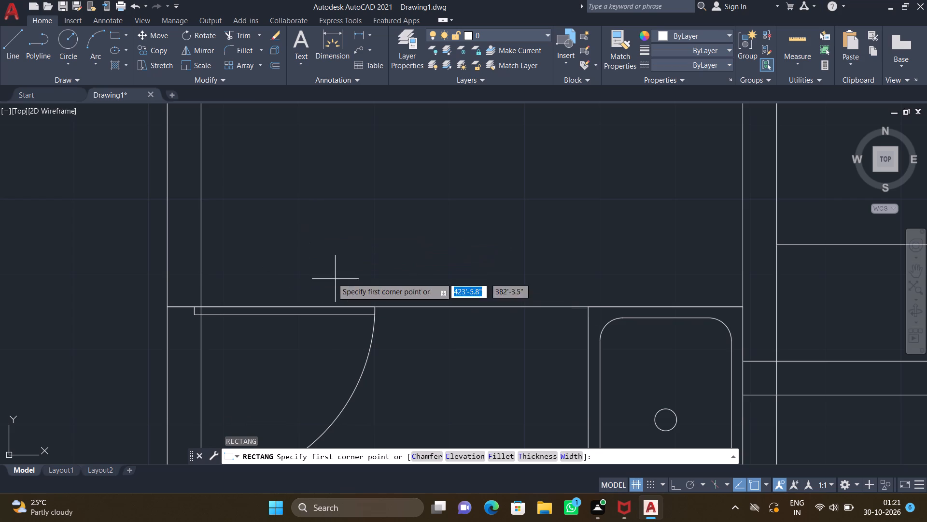
scroll(307, 272, "down", 3)
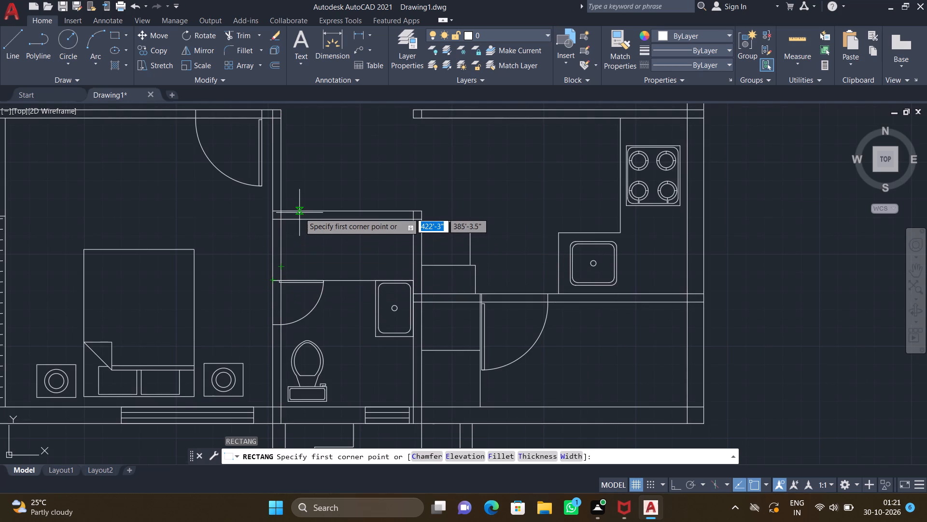
scroll(294, 211, "up", 2)
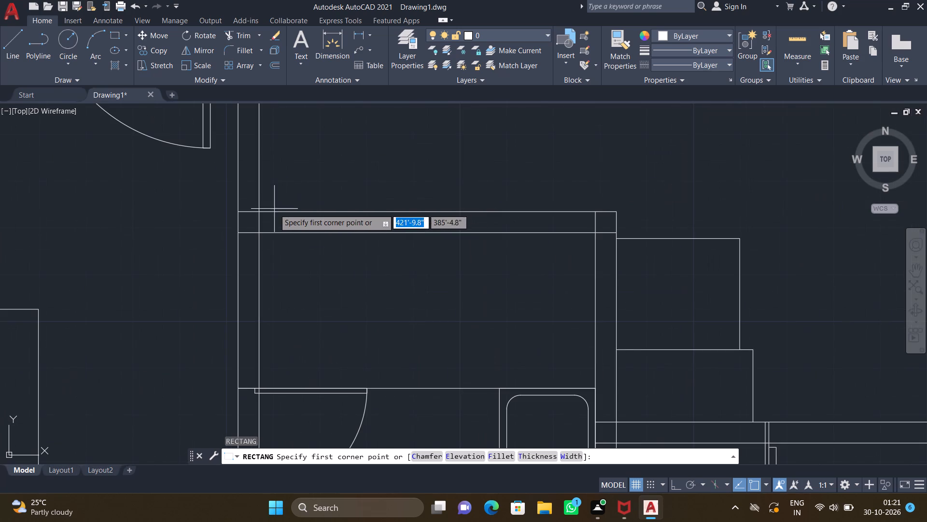
left_click(258, 211)
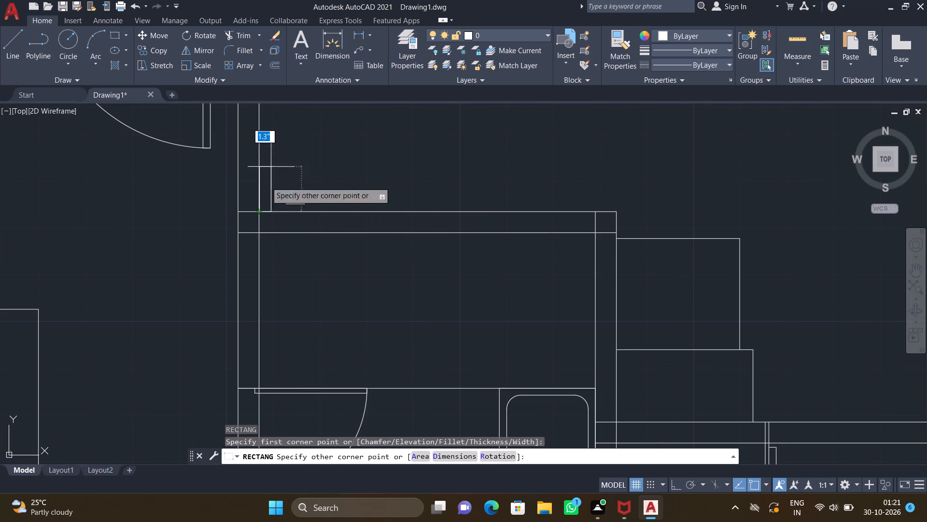
scroll(278, 159, "down", 2)
scroll(364, 133, "down", 1)
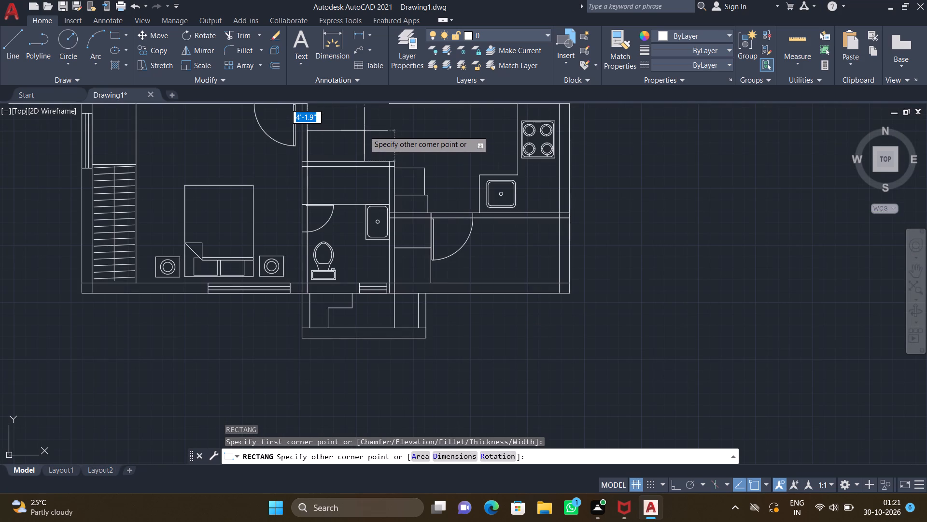
scroll(374, 125, "up", 1)
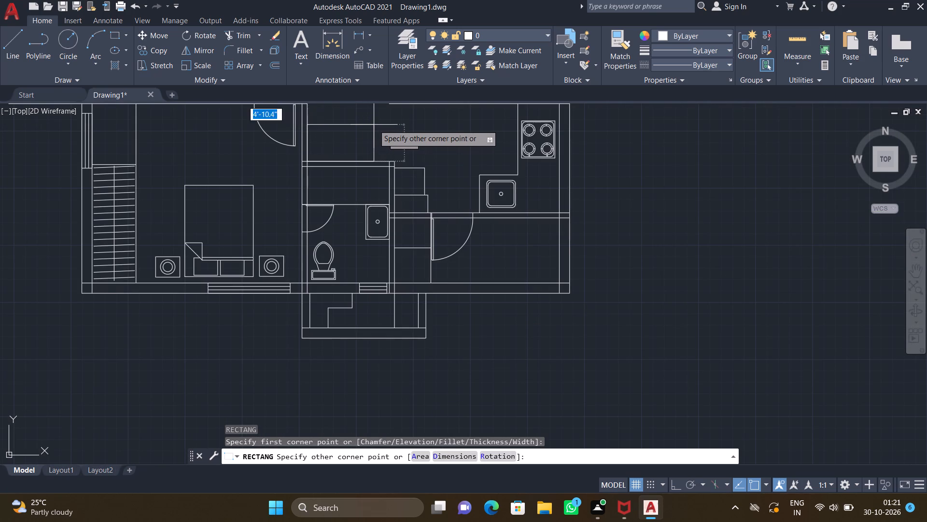
scroll(374, 125, "up", 1)
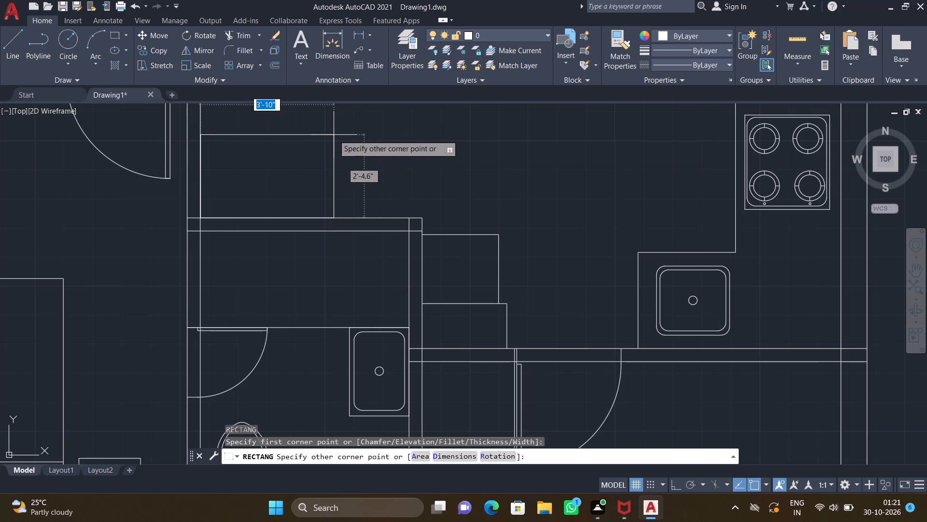
left_click(317, 141)
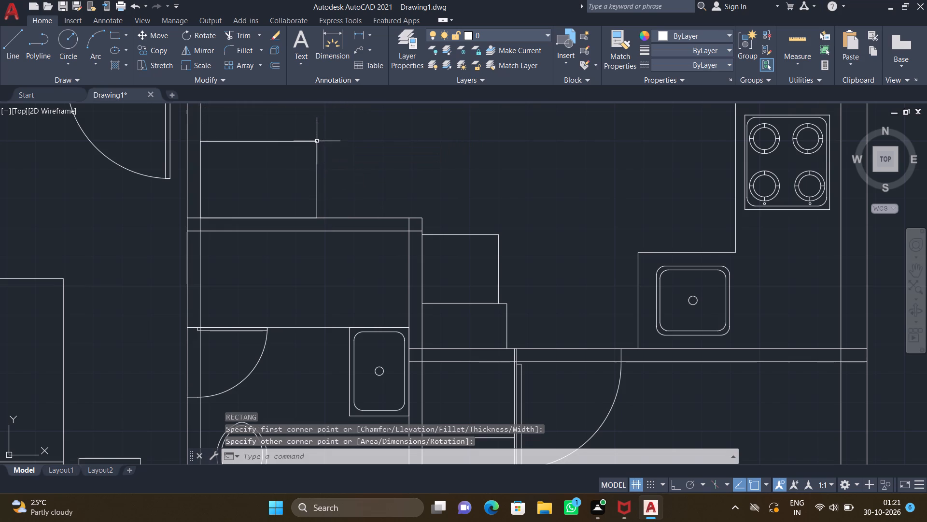
Draw a second rectangle about 2'-10" by 1'-9" inside the new counter rectangle, leaving a narrow margin all around.
type("REC")
key("Return")
scroll(216, 151, "up", 1)
left_click_drag(203, 147, 216, 161)
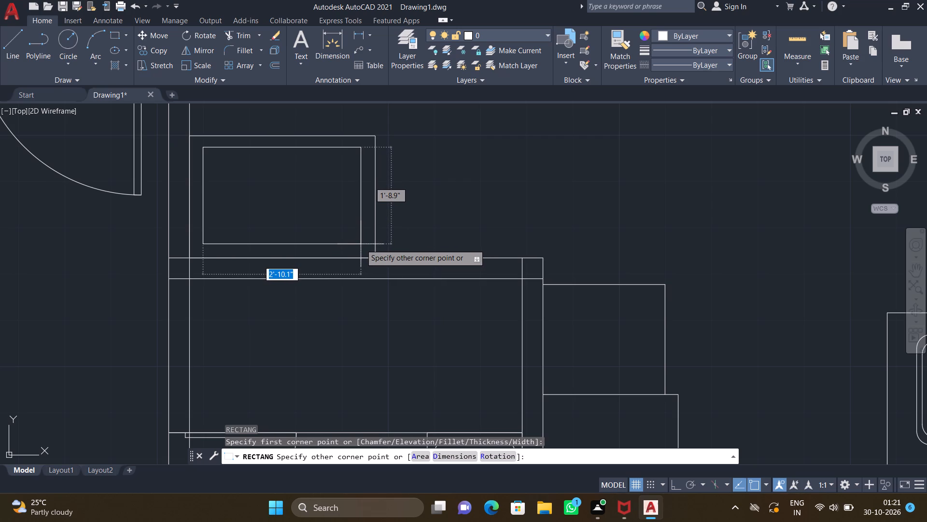
left_click(363, 244)
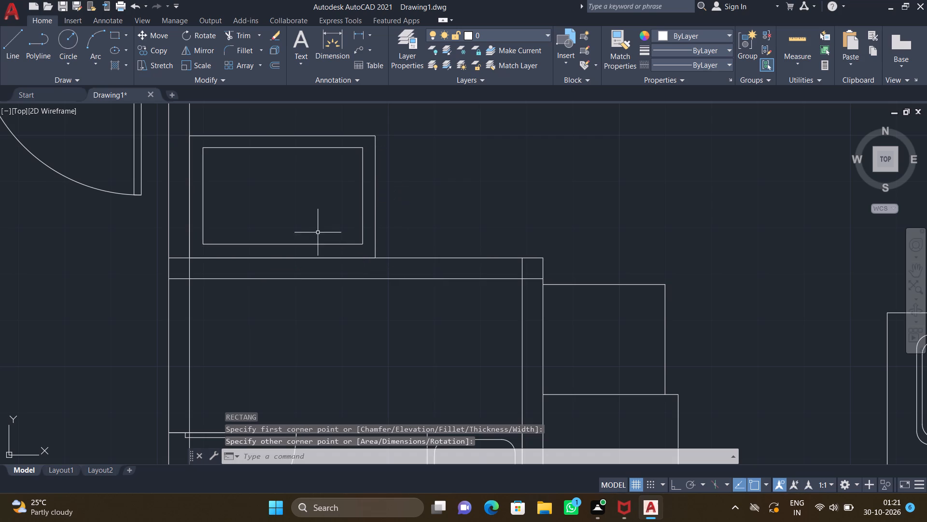
Fillet all four corners of the counter's inner rectangle with a 3" radius.
key("f")
key("Return")
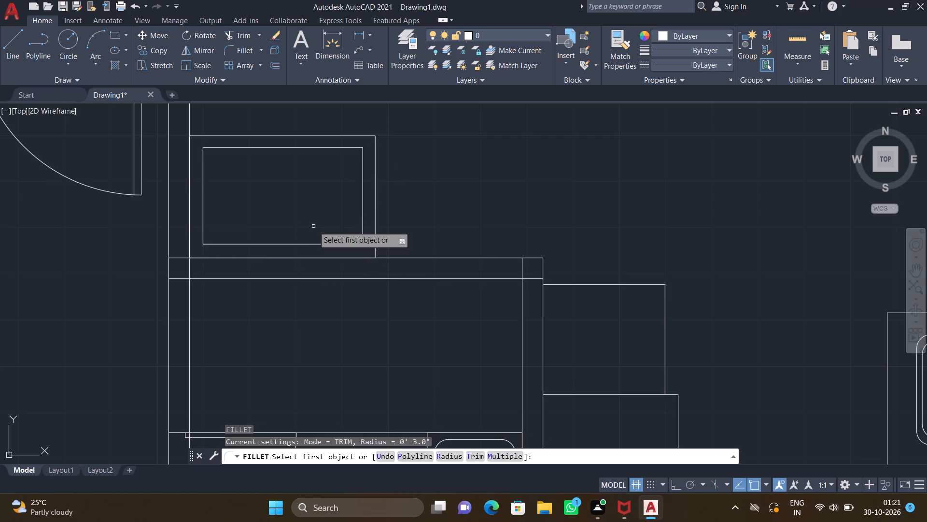
left_click(269, 146)
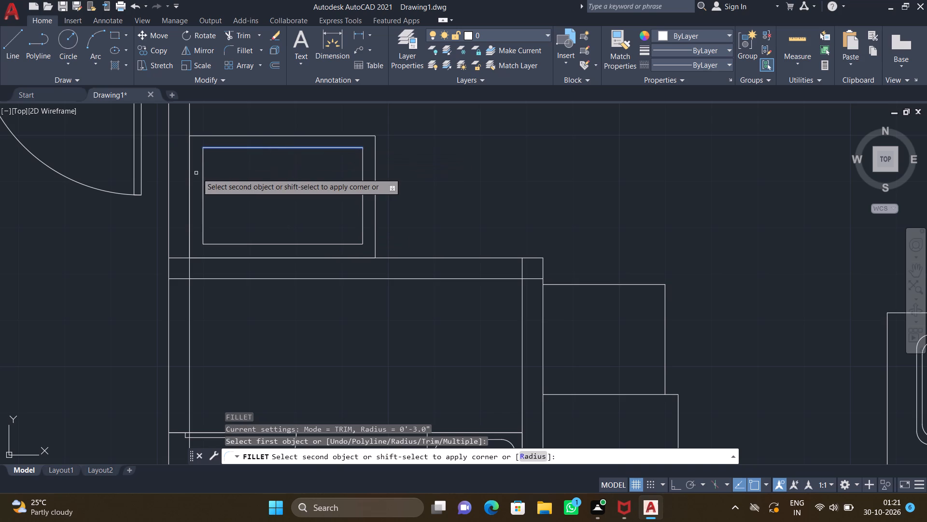
left_click(201, 174)
key("space")
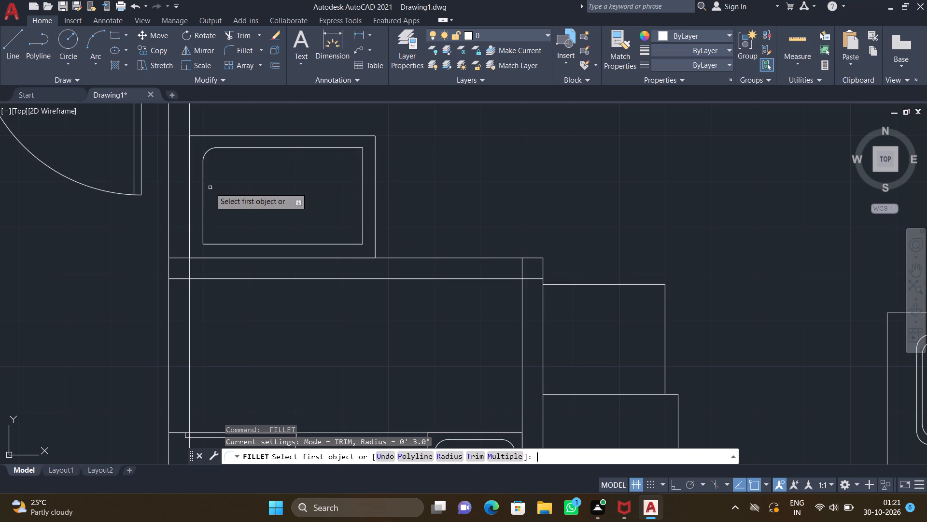
left_click(204, 212)
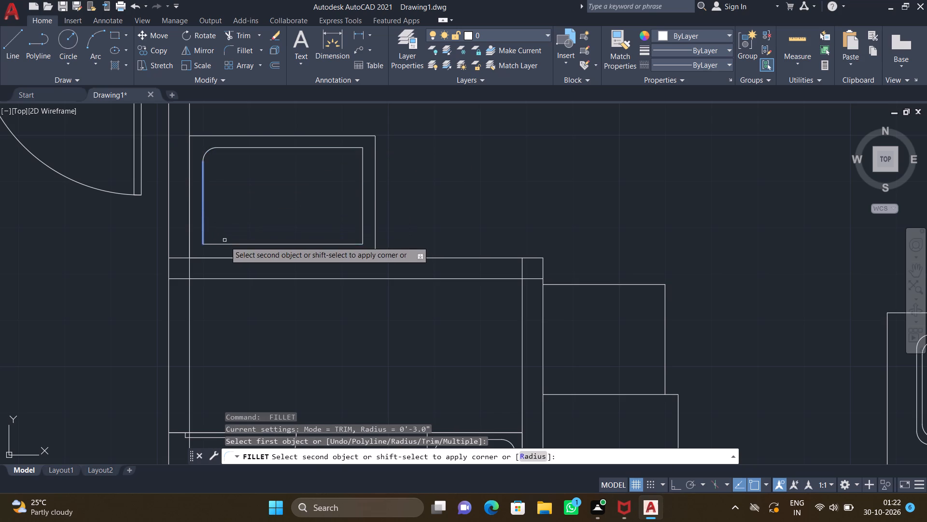
left_click(227, 244)
key("space")
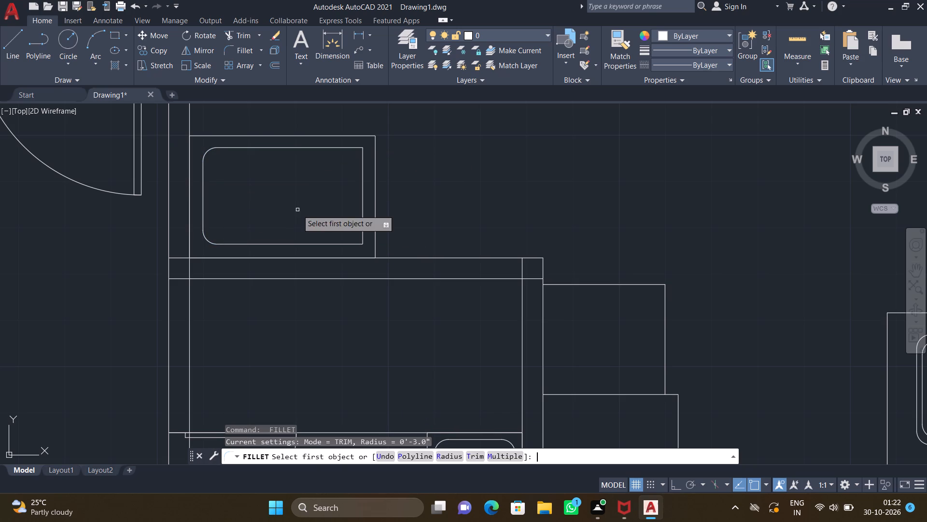
left_click(330, 244)
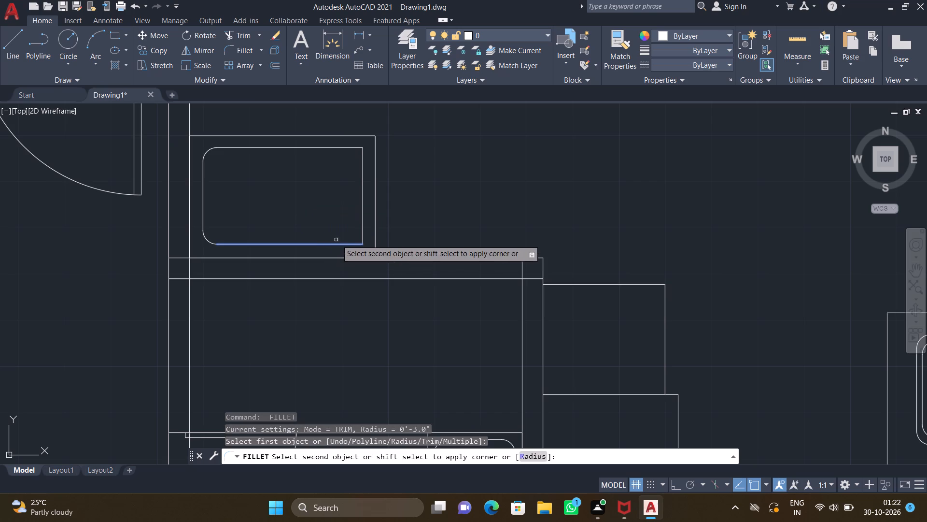
left_click(363, 222)
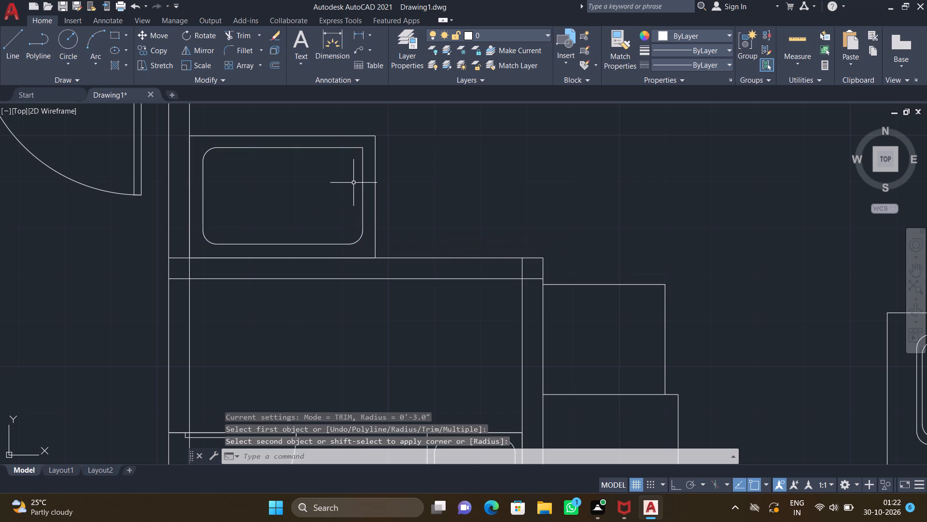
key("space")
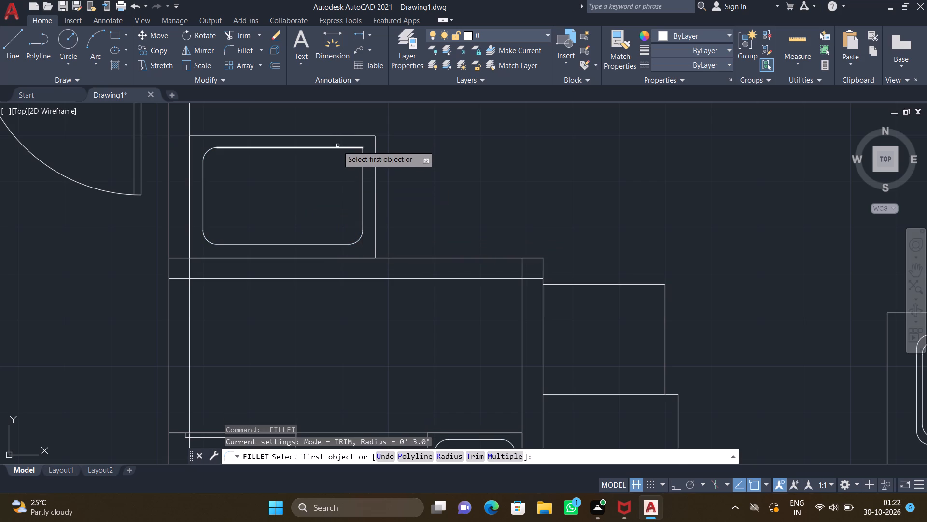
left_click(337, 147)
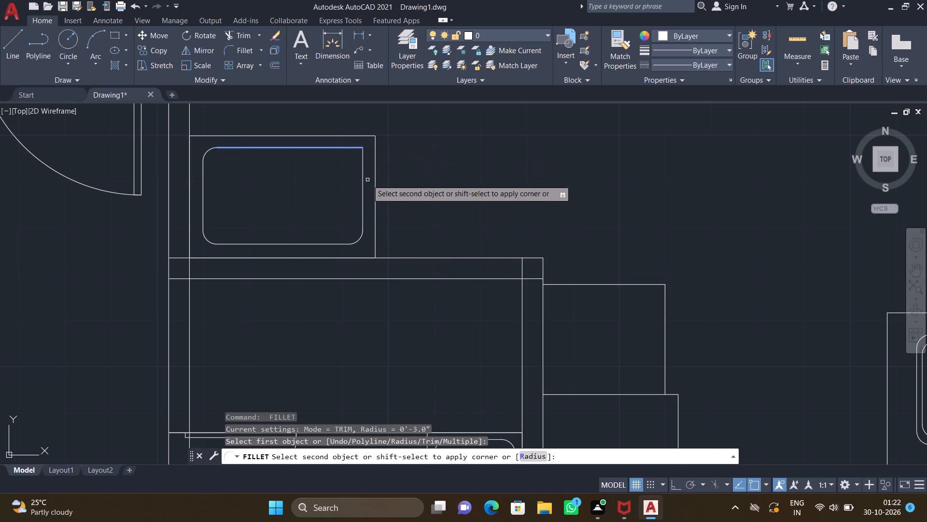
left_click(364, 174)
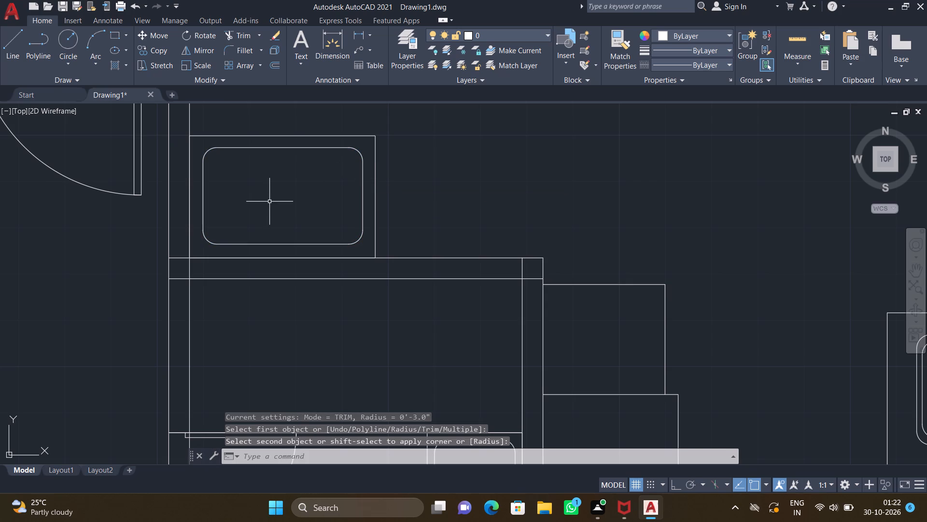
Draw a small drain circle at the centre of the rounded basin in the new counter.
key("c")
key("Return")
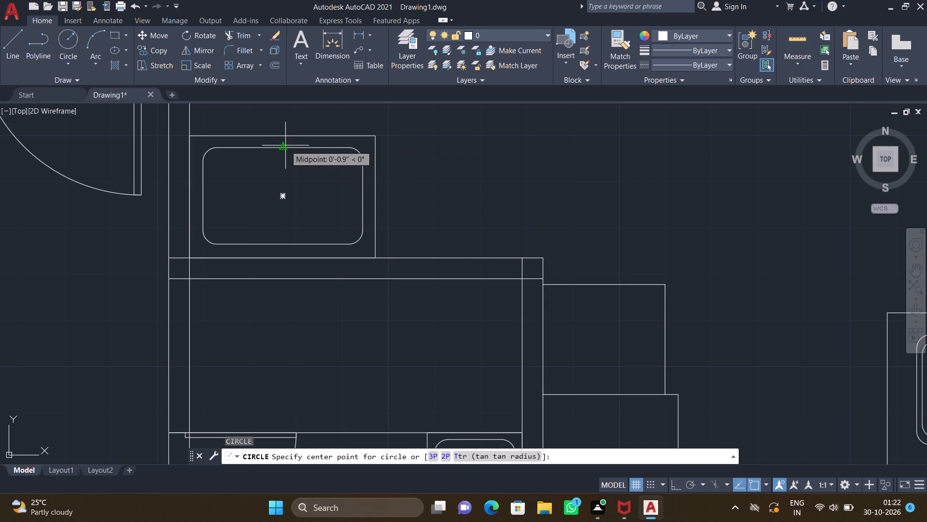
left_click(280, 197)
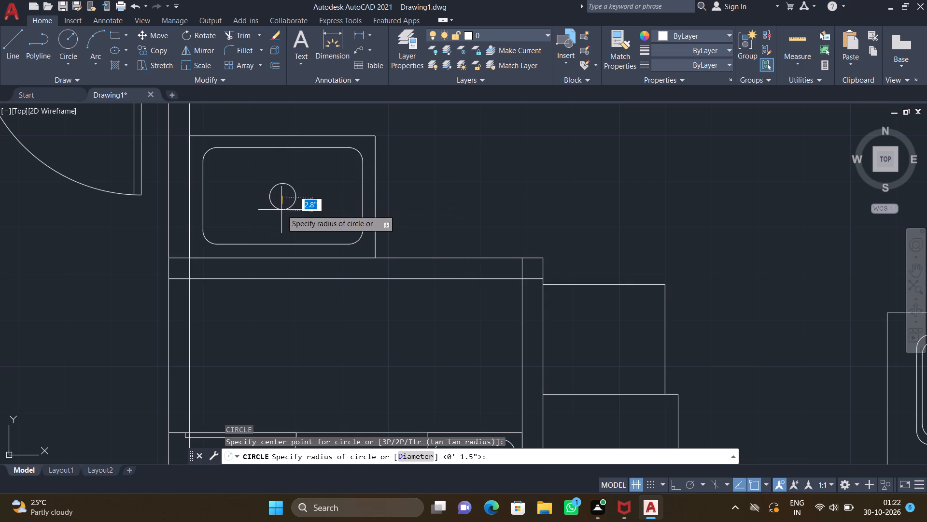
left_click(280, 204)
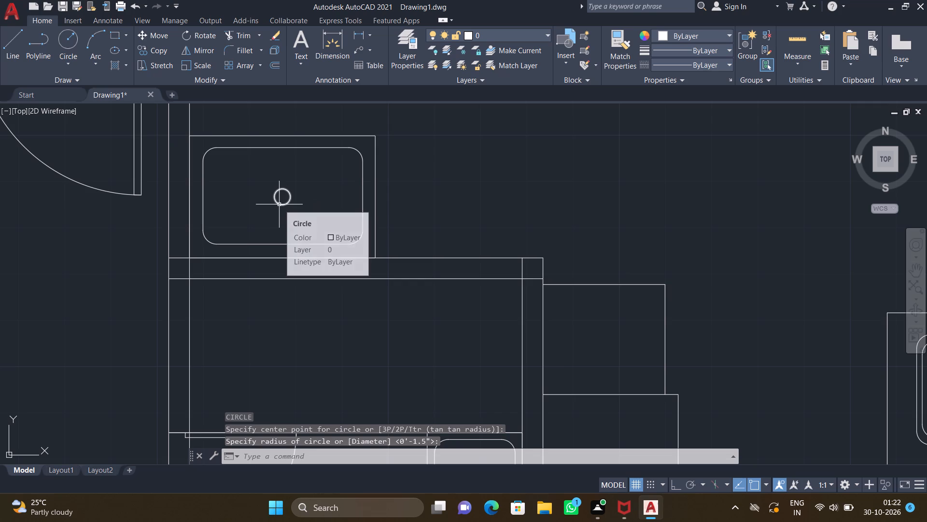
Load the ISO dash linetype ACAD_ISO02W100 and make it the current linetype.
scroll(279, 205, "down", 3)
scroll(397, 315, "down", 2)
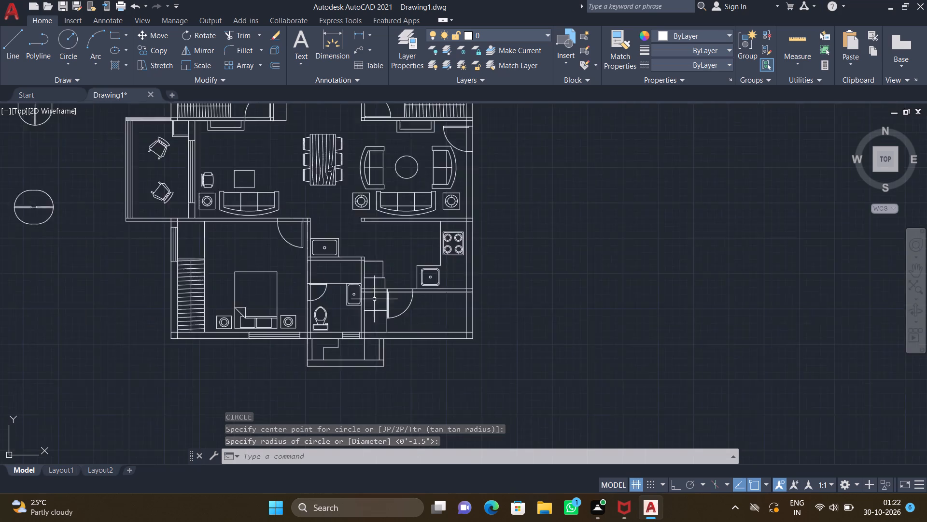
scroll(365, 293, "down", 1)
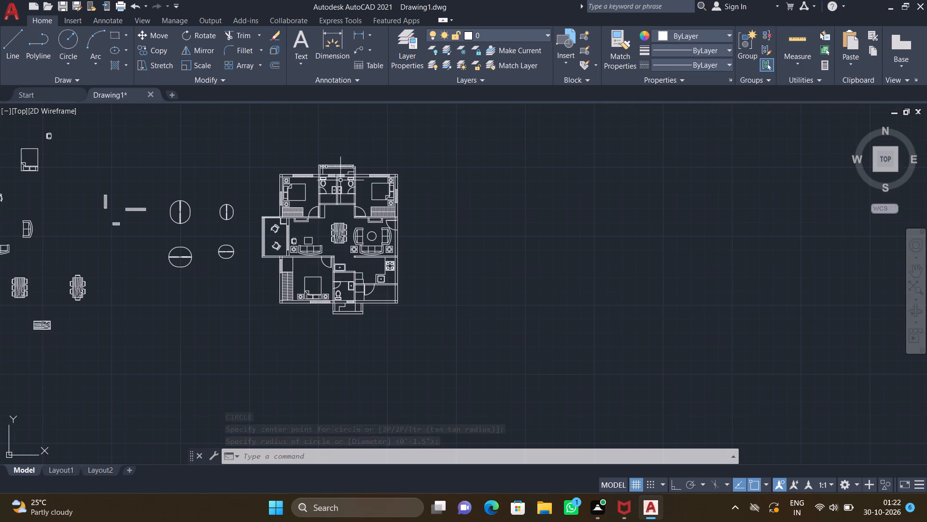
scroll(314, 175, "up", 3)
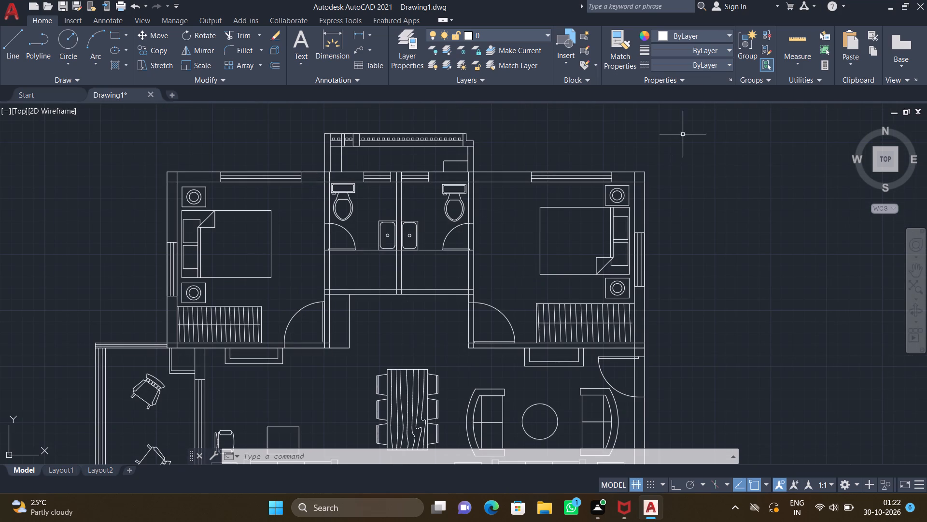
left_click(717, 65)
left_click(707, 109)
left_click(702, 66)
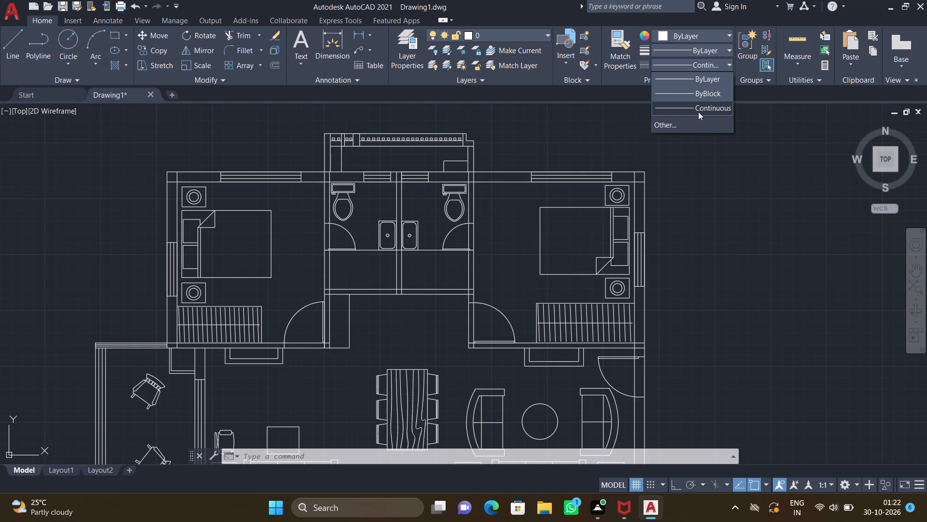
left_click(689, 125)
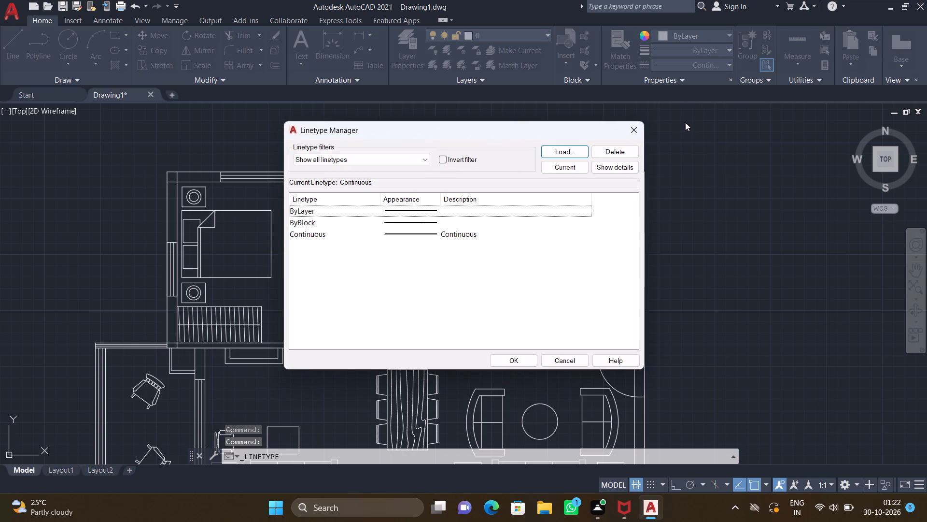
left_click(558, 151)
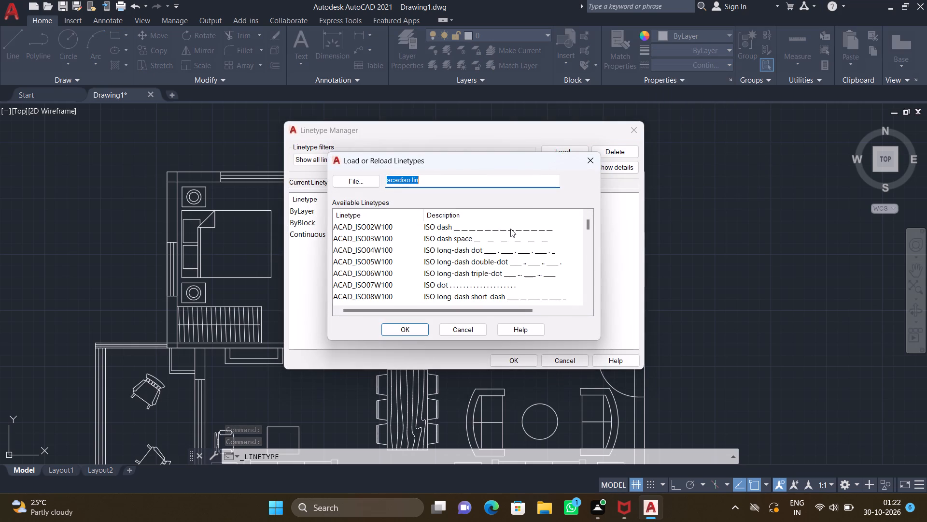
left_click(510, 229)
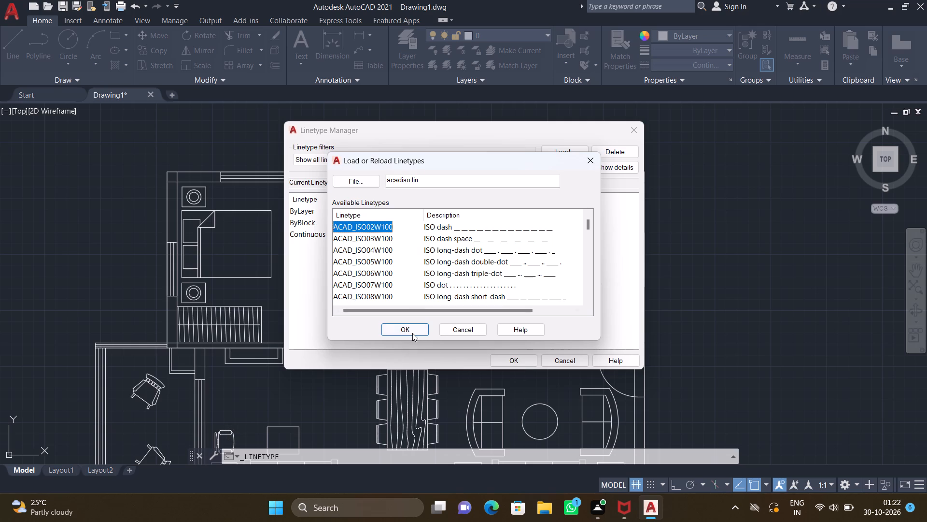
left_click(411, 329)
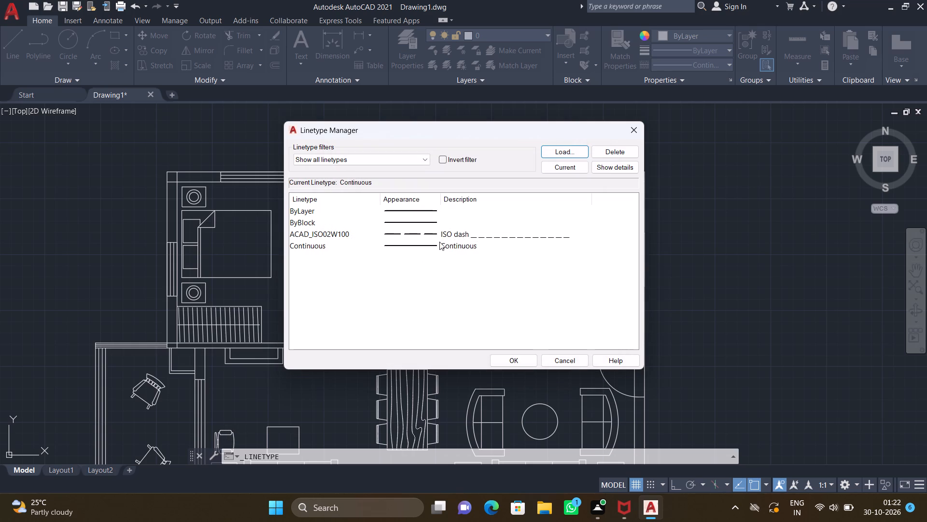
left_click(442, 233)
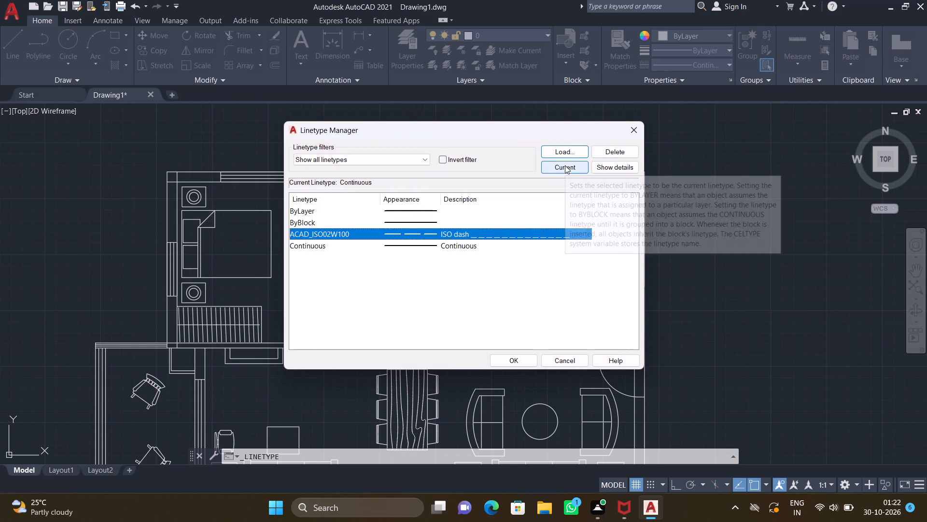
left_click(565, 165)
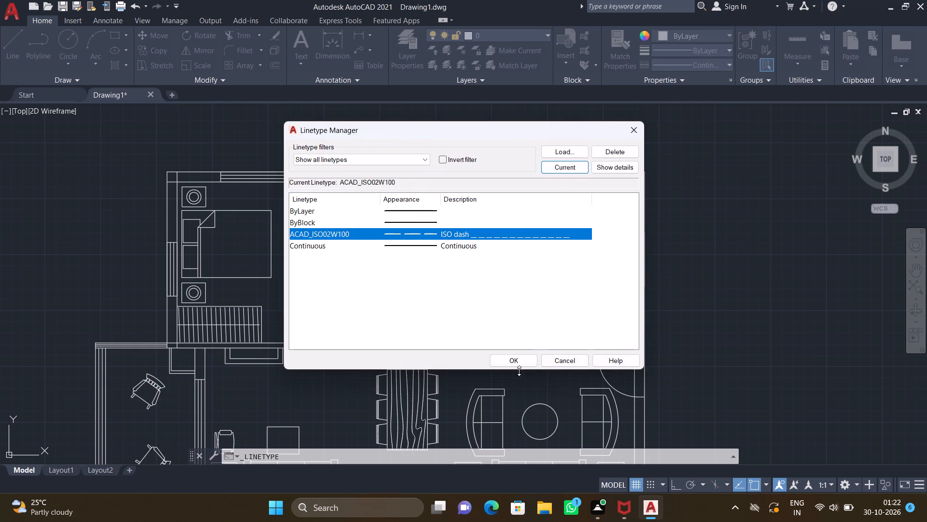
left_click(511, 357)
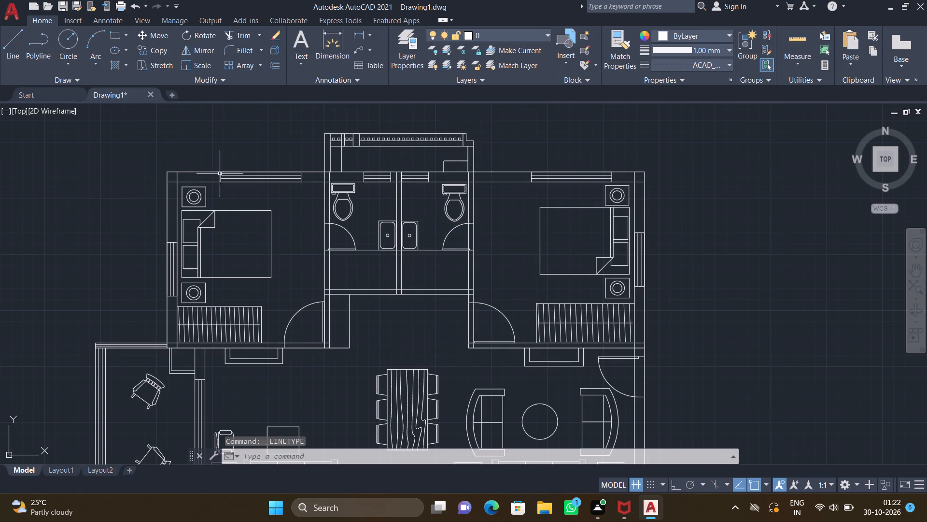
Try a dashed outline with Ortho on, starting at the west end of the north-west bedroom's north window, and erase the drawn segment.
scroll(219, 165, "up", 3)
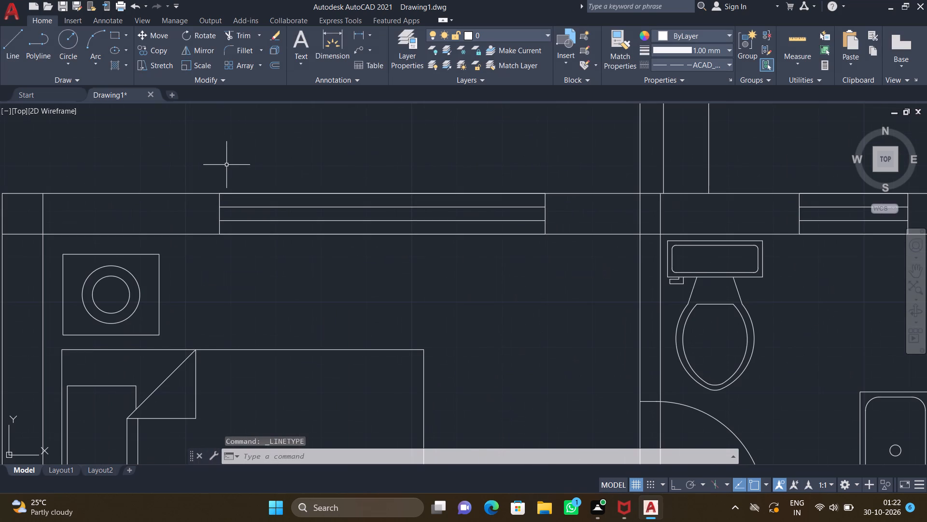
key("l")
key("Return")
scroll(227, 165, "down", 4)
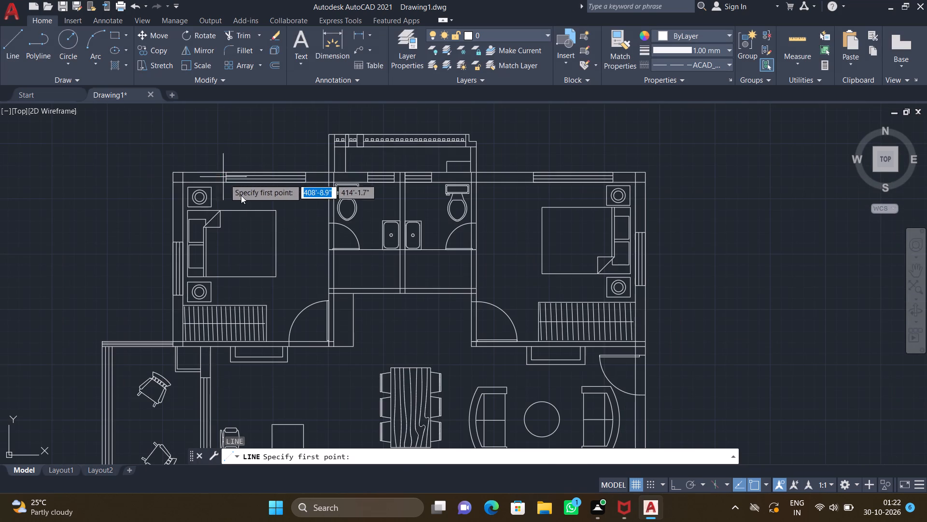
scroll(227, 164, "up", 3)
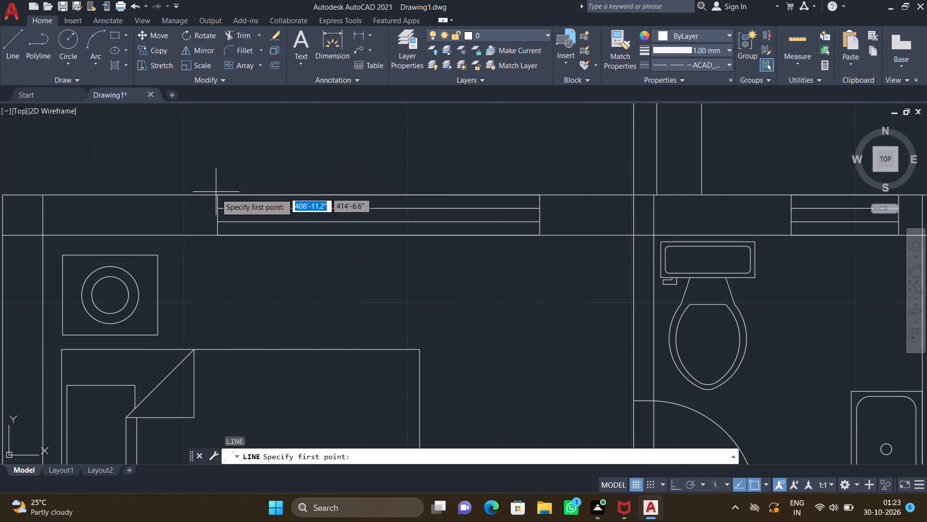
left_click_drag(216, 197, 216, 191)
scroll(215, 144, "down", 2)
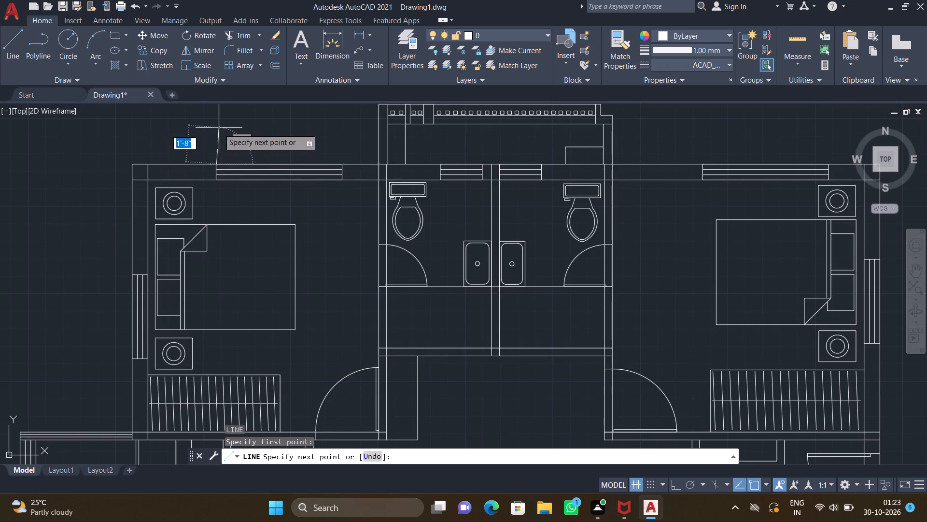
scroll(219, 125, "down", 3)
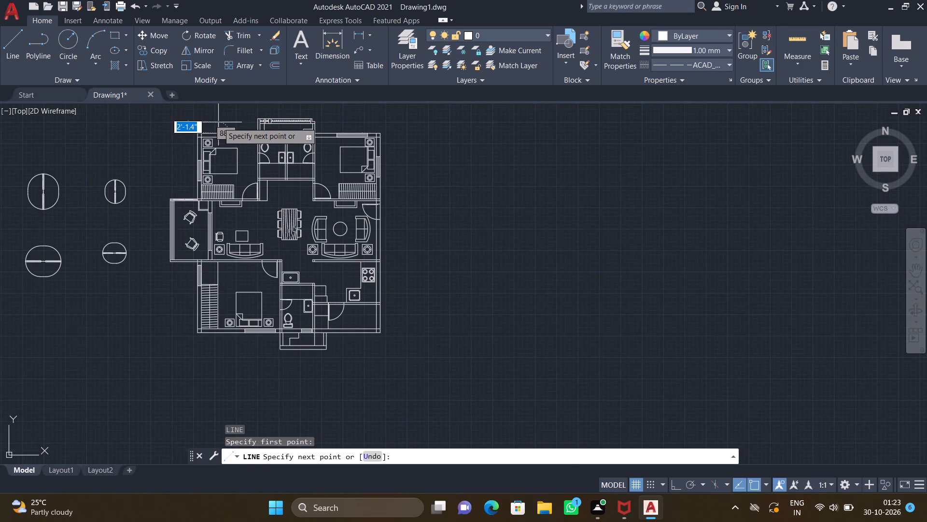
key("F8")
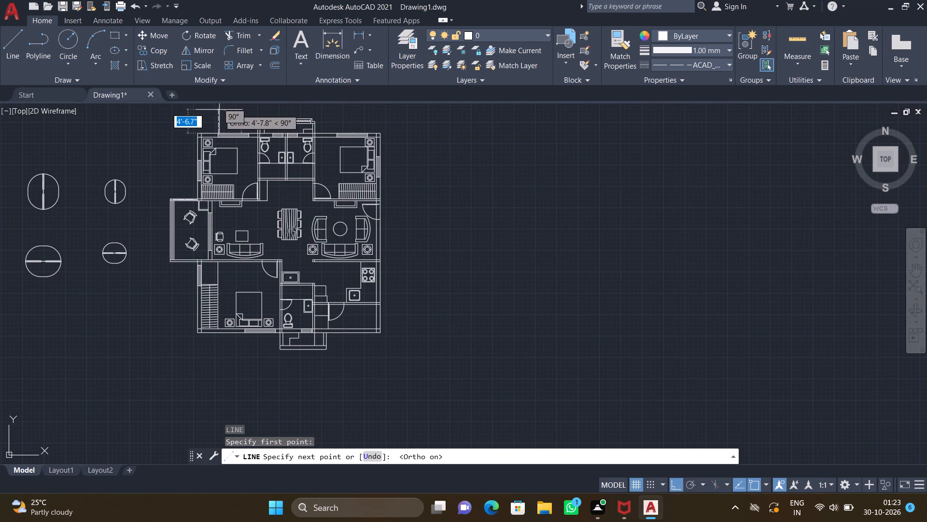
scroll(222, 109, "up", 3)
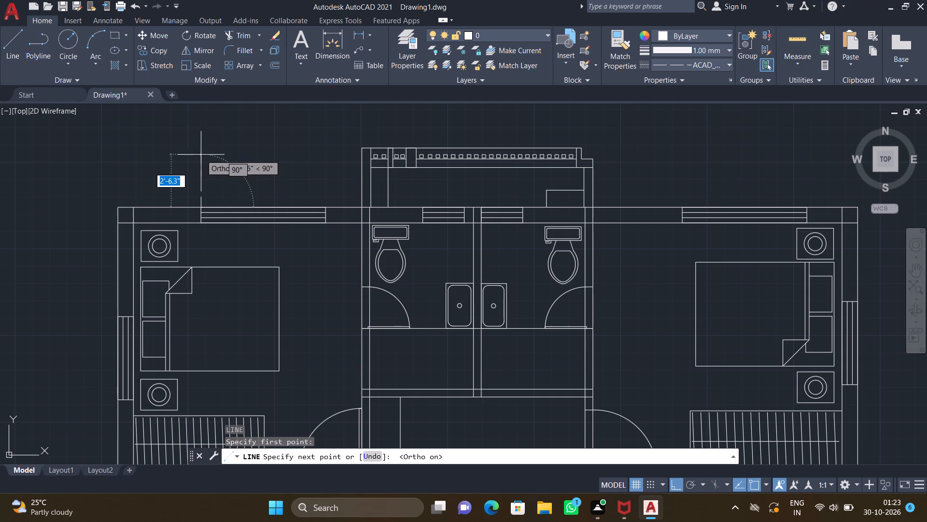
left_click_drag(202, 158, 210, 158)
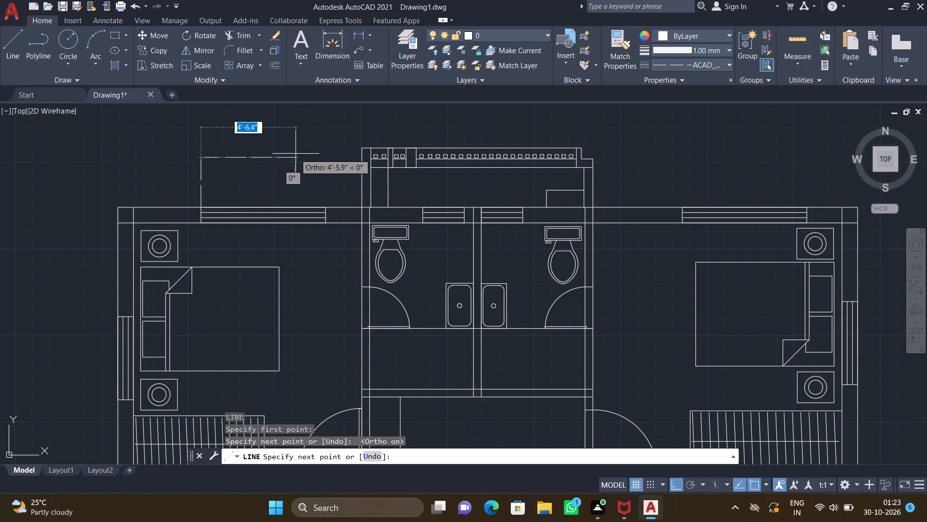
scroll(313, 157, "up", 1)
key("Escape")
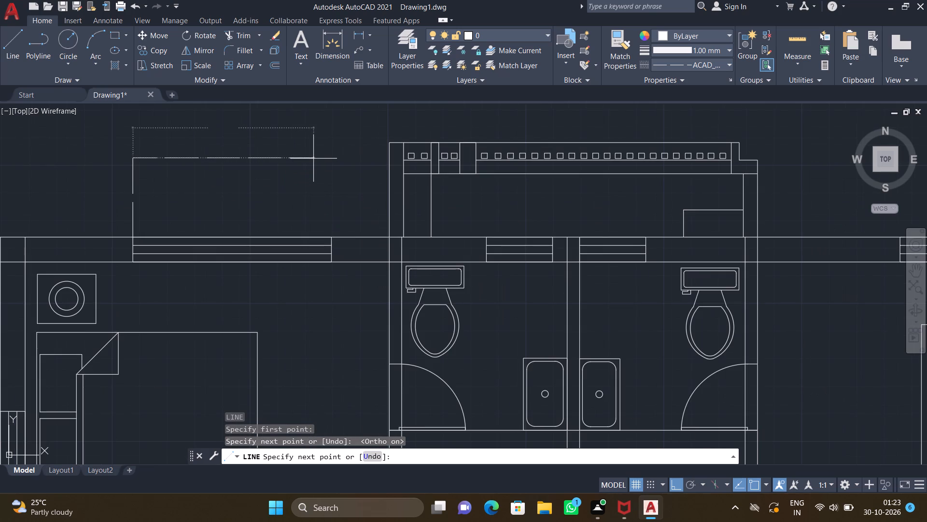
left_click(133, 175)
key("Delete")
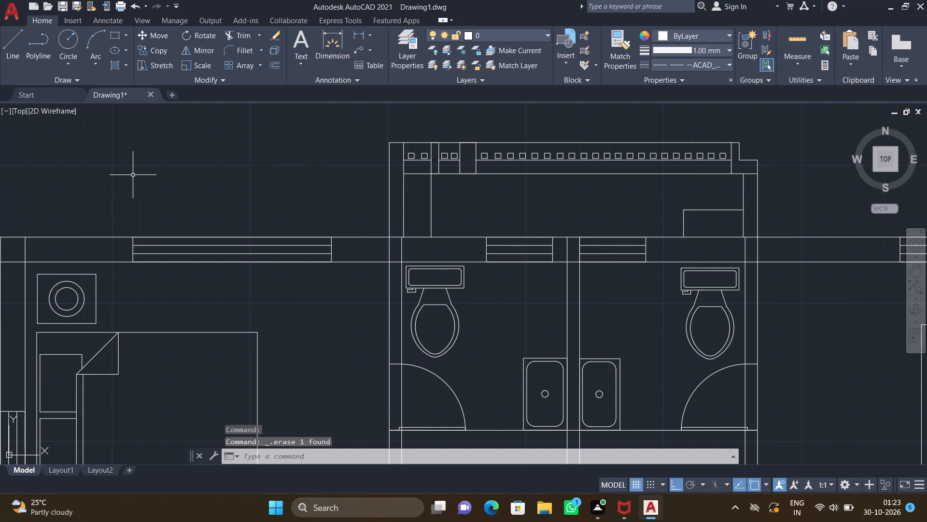
Draw a three-sided dashed outline about 6'-5" wide and 2'-9" deep outside the north wall, spanning slightly beyond the north-west bedroom's window.
key("l")
key("Return")
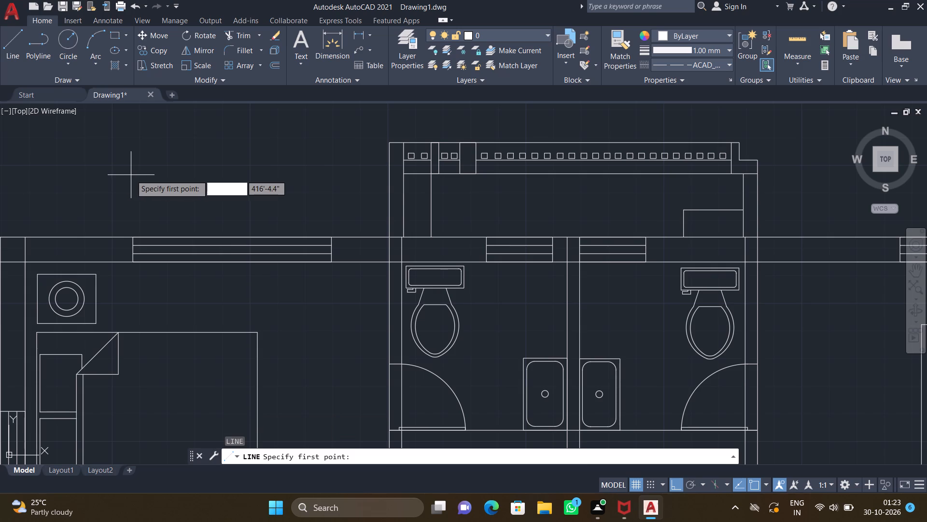
scroll(124, 236, "up", 2)
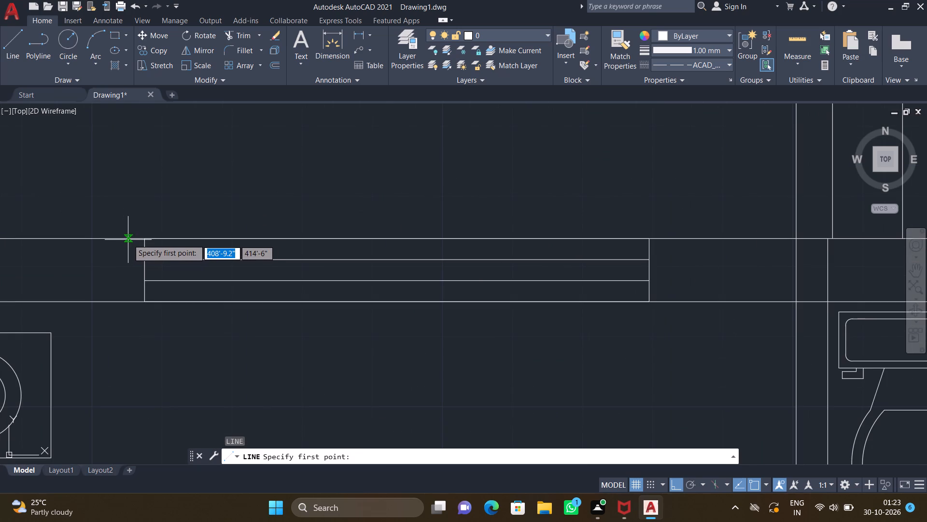
left_click(130, 237)
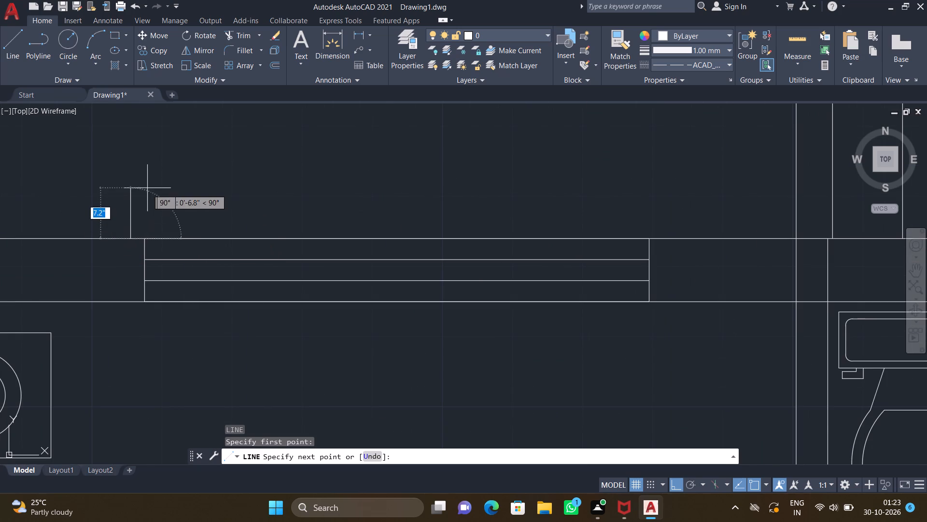
scroll(147, 187, "down", 2)
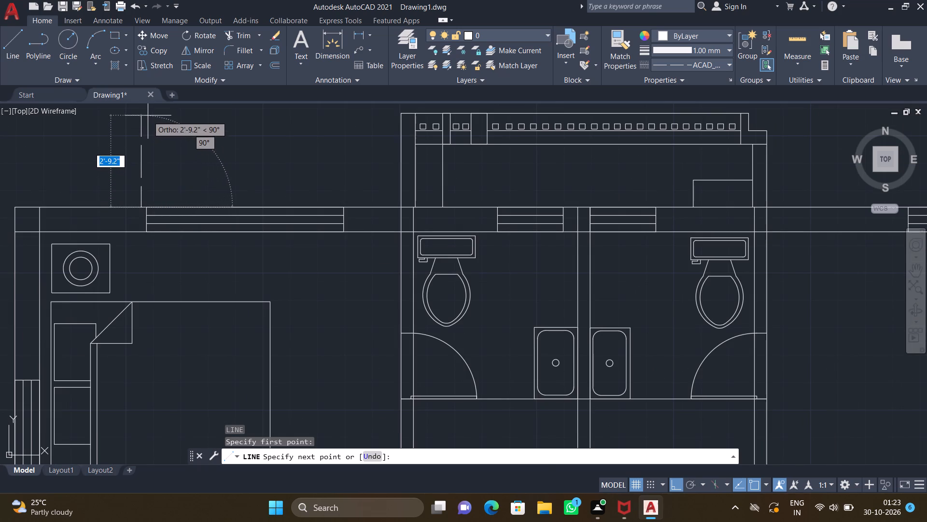
left_click(145, 116)
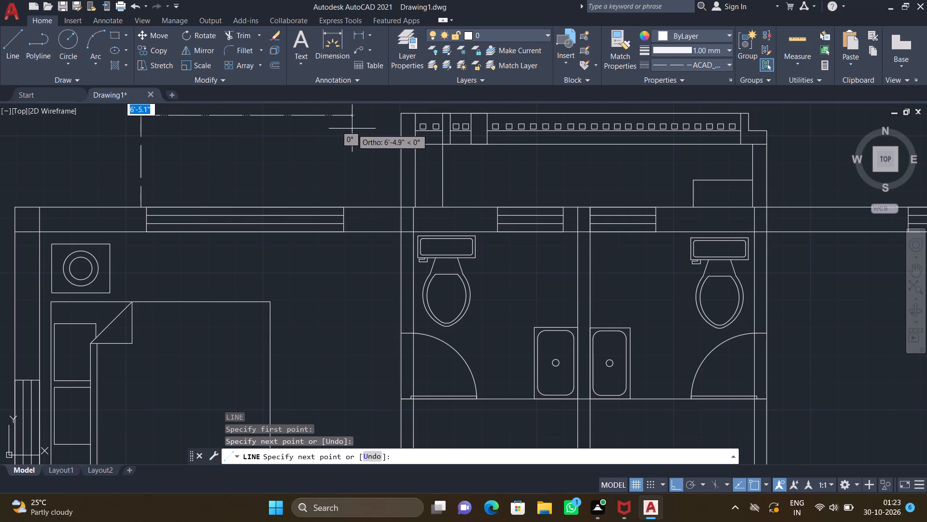
scroll(352, 127, "up", 1)
scroll(351, 128, "down", 1)
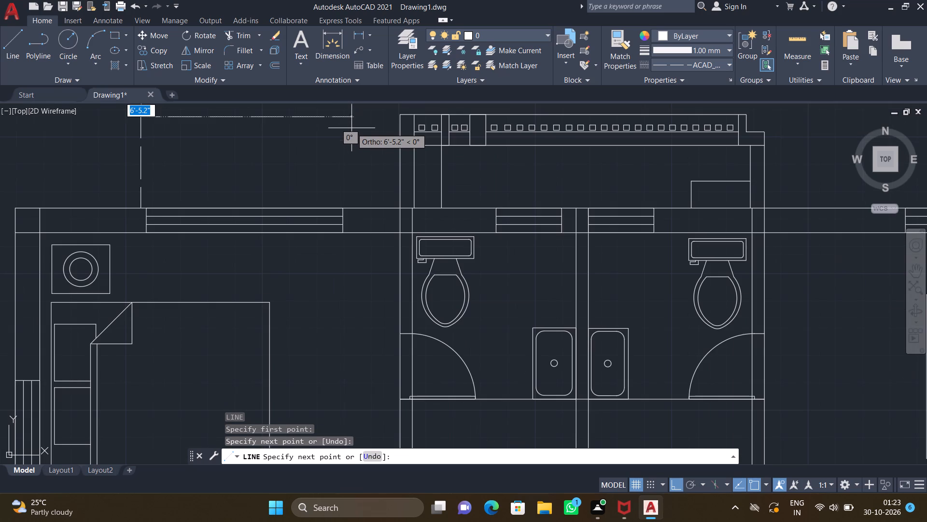
left_click(352, 129)
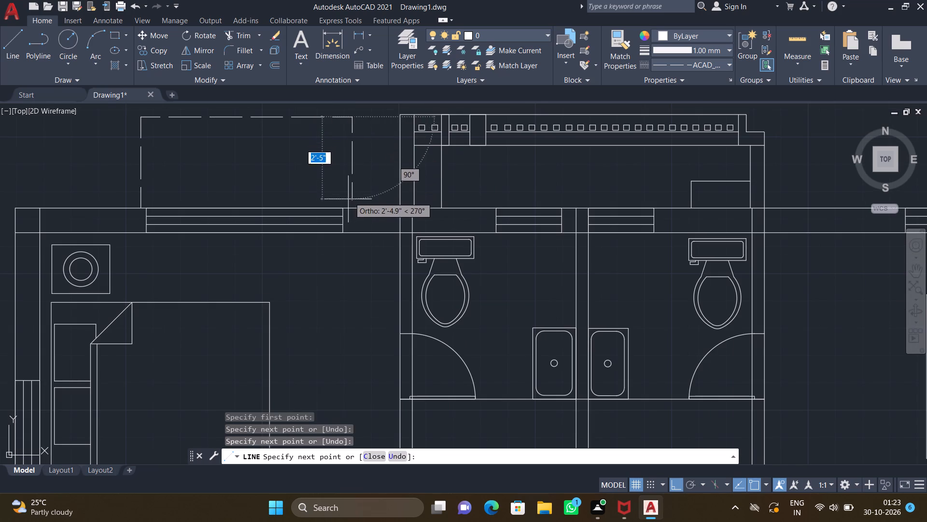
scroll(348, 202, "up", 1)
left_click(351, 211)
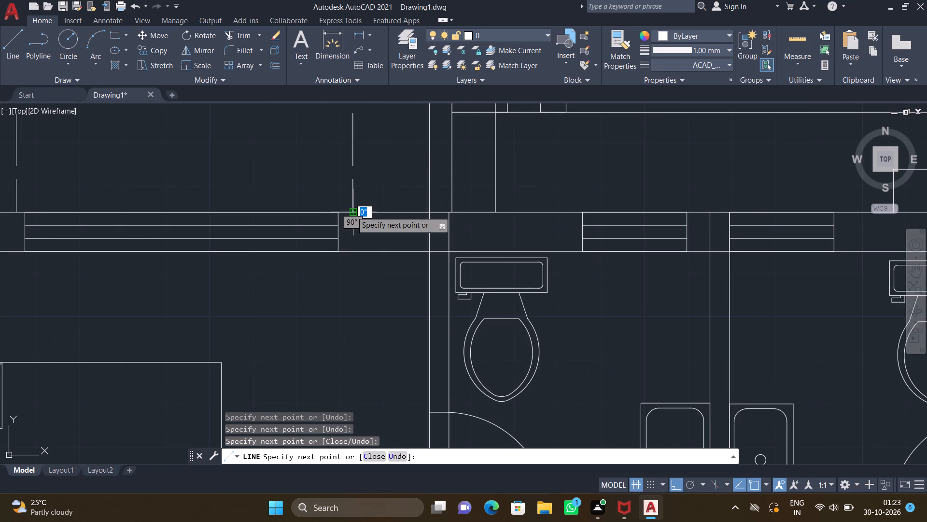
key("Return")
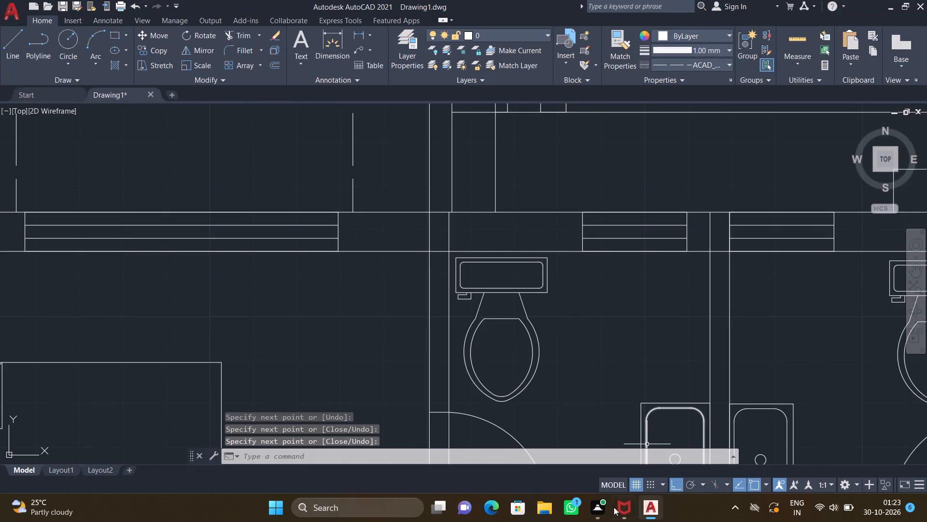
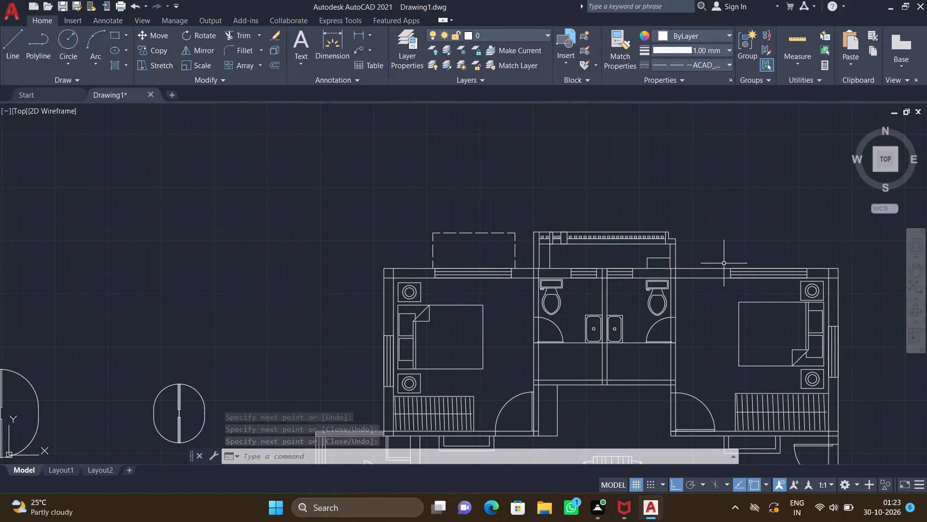
Draw dashed lines outside the north-east bedroom's north window, about 2'-8" out from the wall and about 6'-2" parallel to it.
scroll(754, 262, "up", 1)
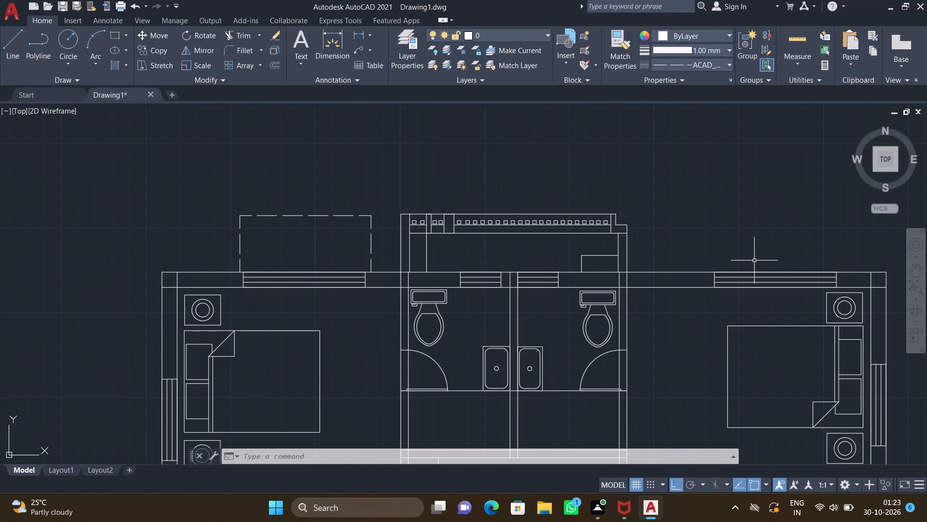
key("l")
key("Return")
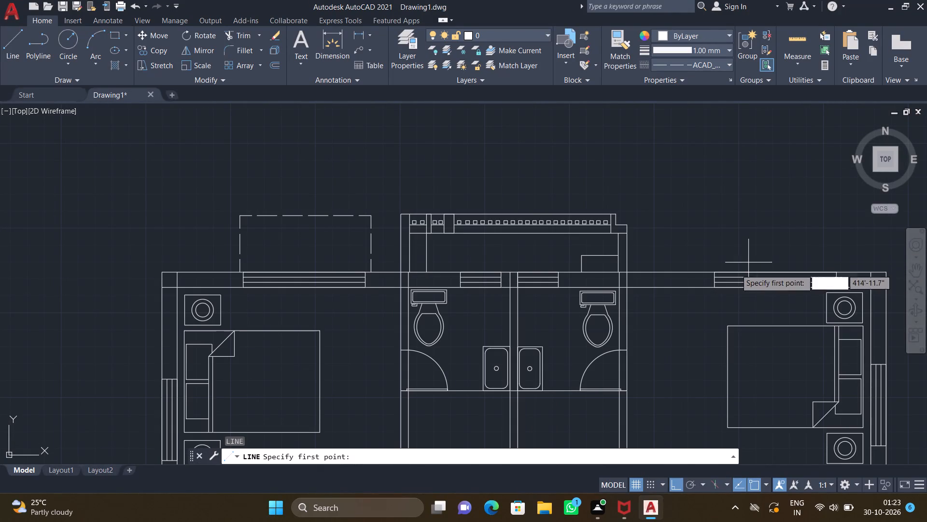
scroll(712, 279, "up", 2)
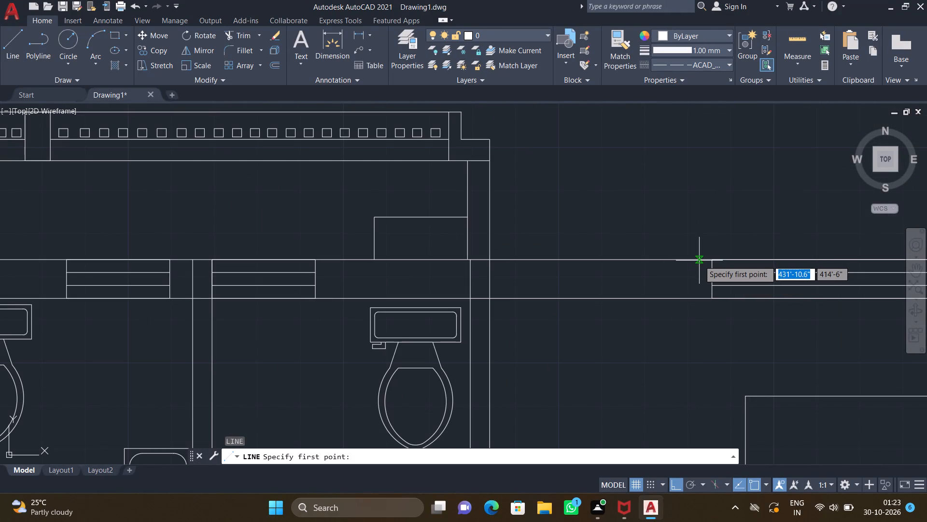
left_click(699, 261)
scroll(697, 224, "down", 3)
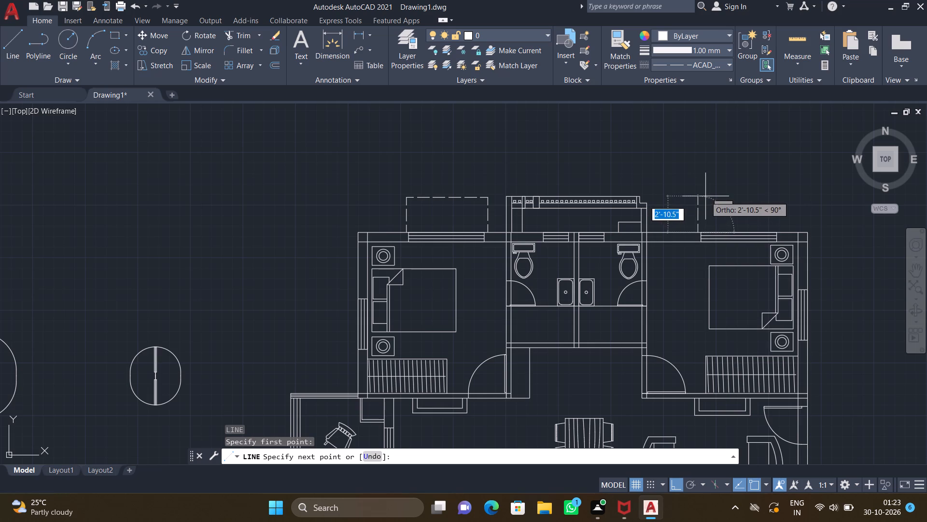
scroll(699, 192, "up", 2)
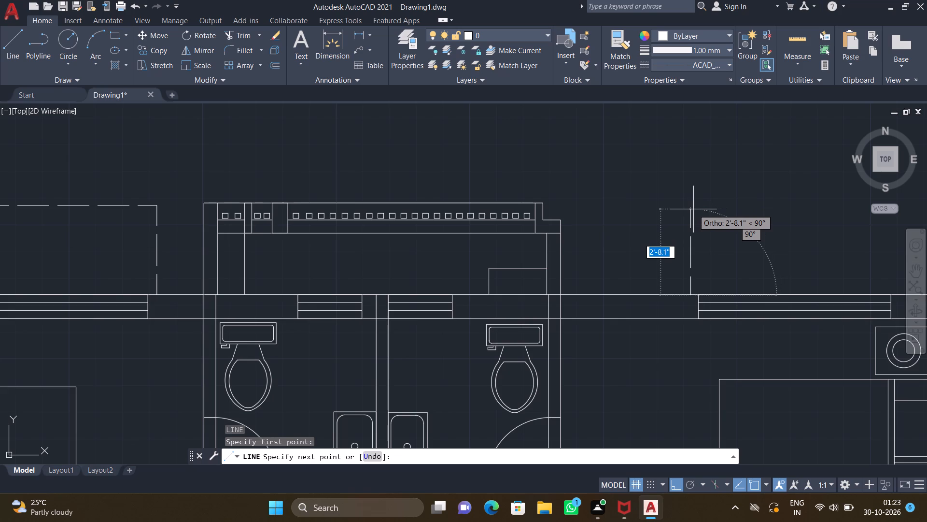
left_click(693, 209)
scroll(856, 236, "down", 1)
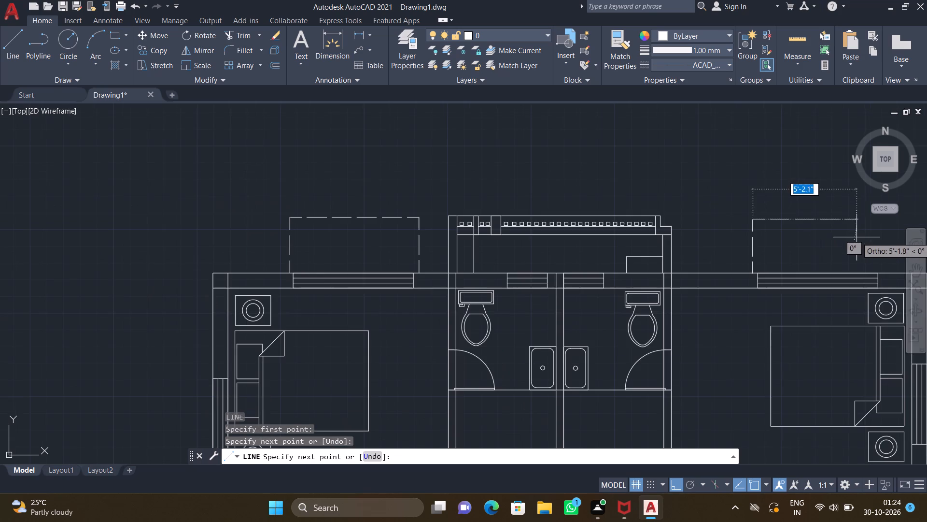
scroll(890, 239, "up", 2)
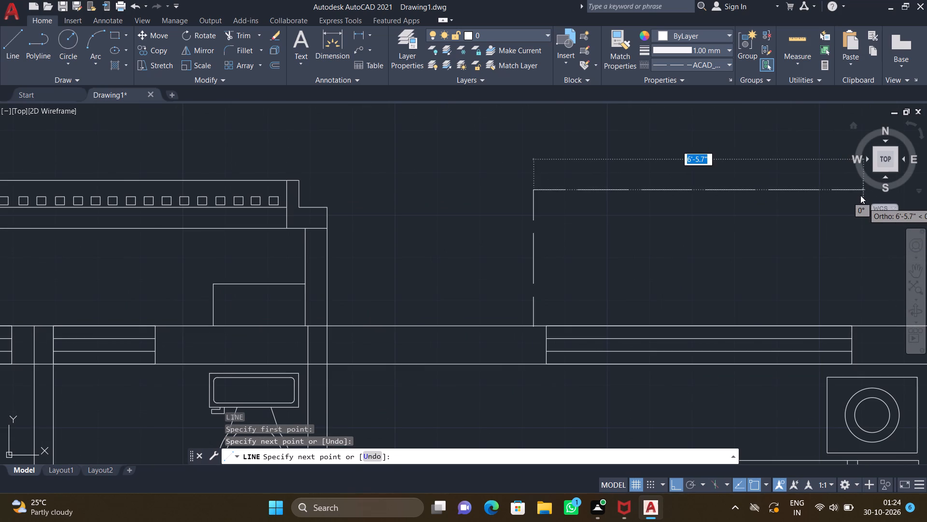
scroll(861, 206, "down", 2)
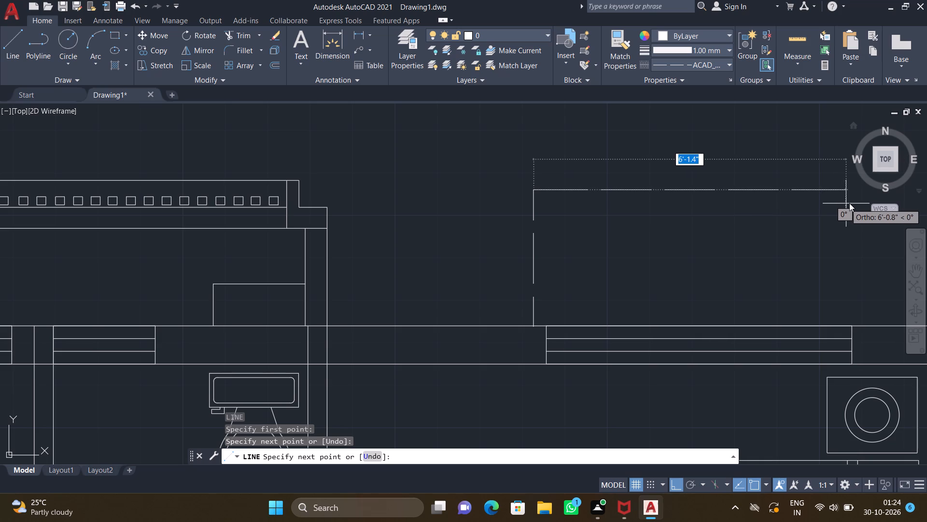
left_click(851, 202)
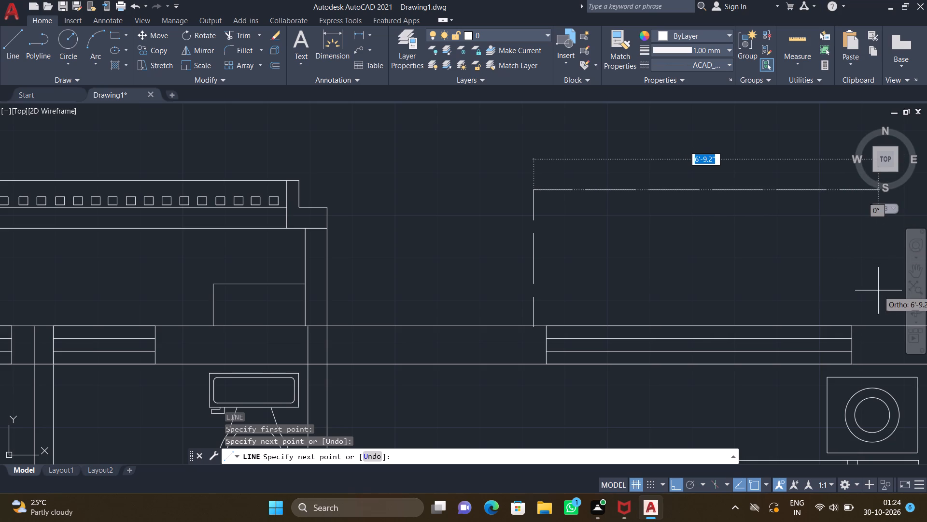
left_click(846, 196)
scroll(848, 312, "up", 2)
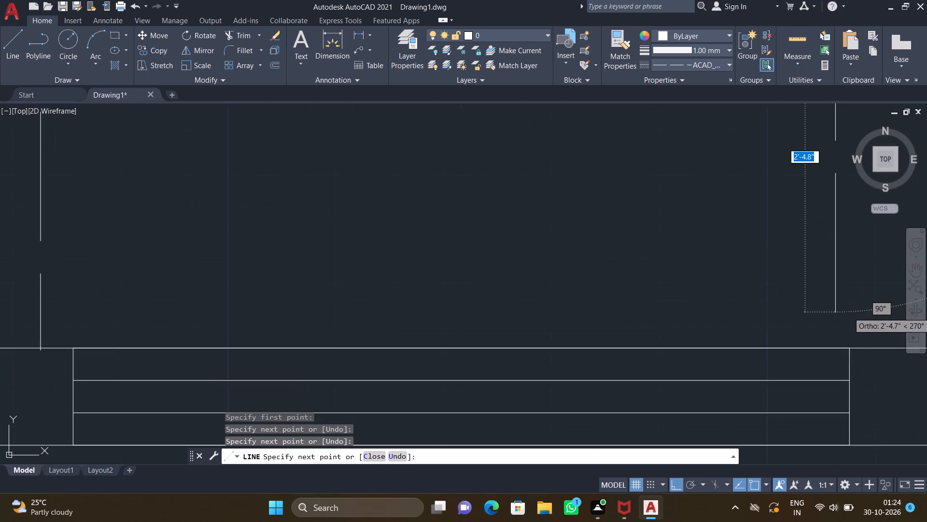
scroll(848, 311, "down", 2)
key("Escape")
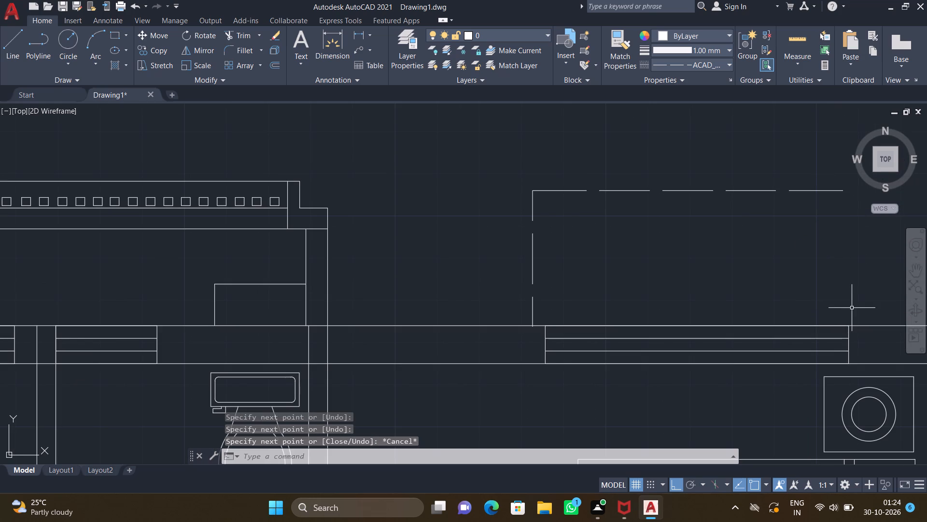
Extend the dashed outer edge slightly past the window's east end and close it back to the wall with an about 2'-8" line.
scroll(744, 297, "down", 5)
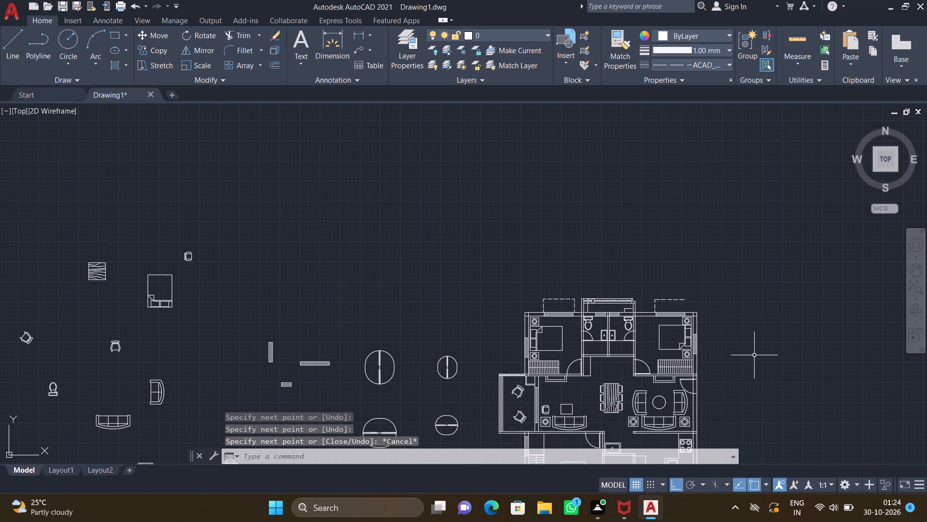
scroll(695, 309, "up", 4)
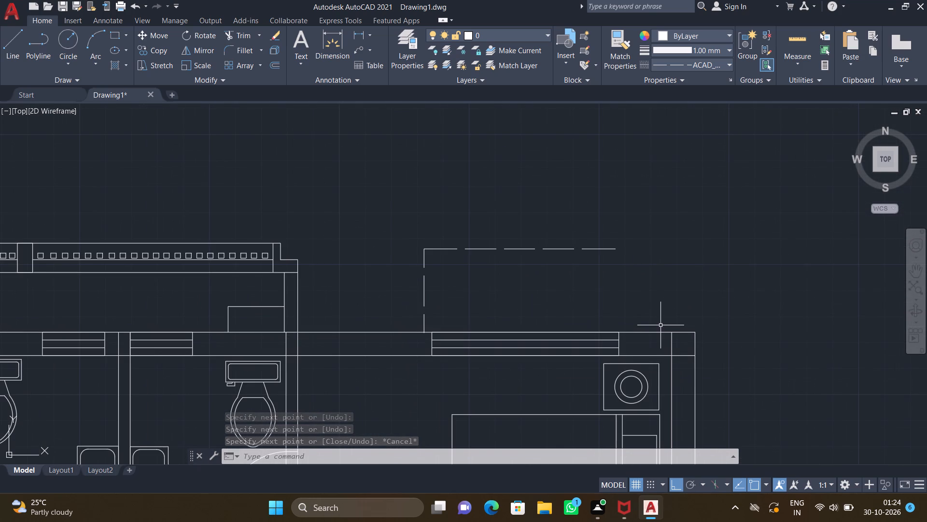
key("l")
key("Return")
scroll(618, 261, "up", 2)
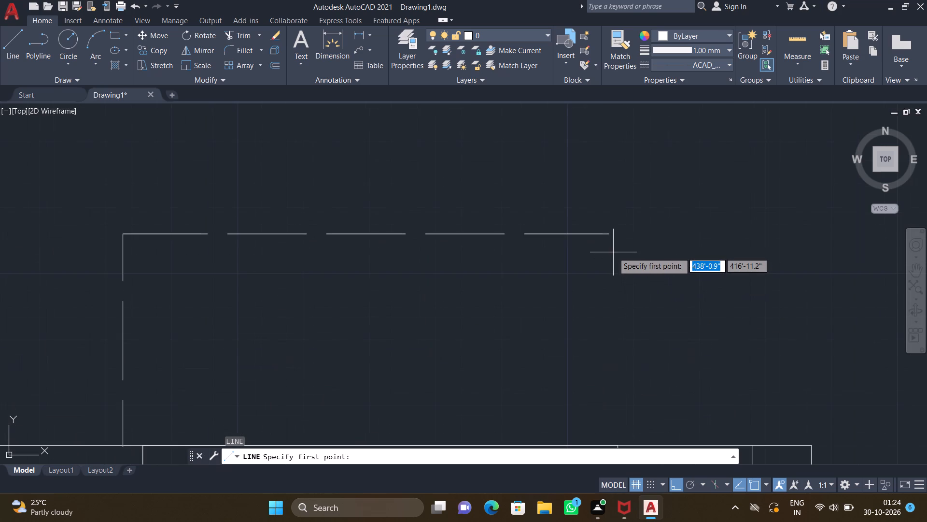
left_click(606, 233)
scroll(626, 234, "down", 3)
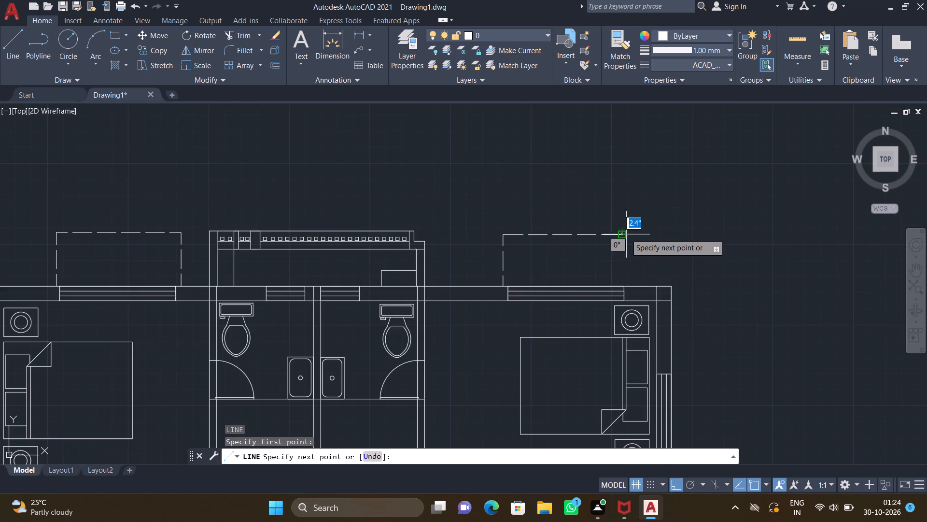
scroll(628, 236, "up", 2)
left_click(626, 236)
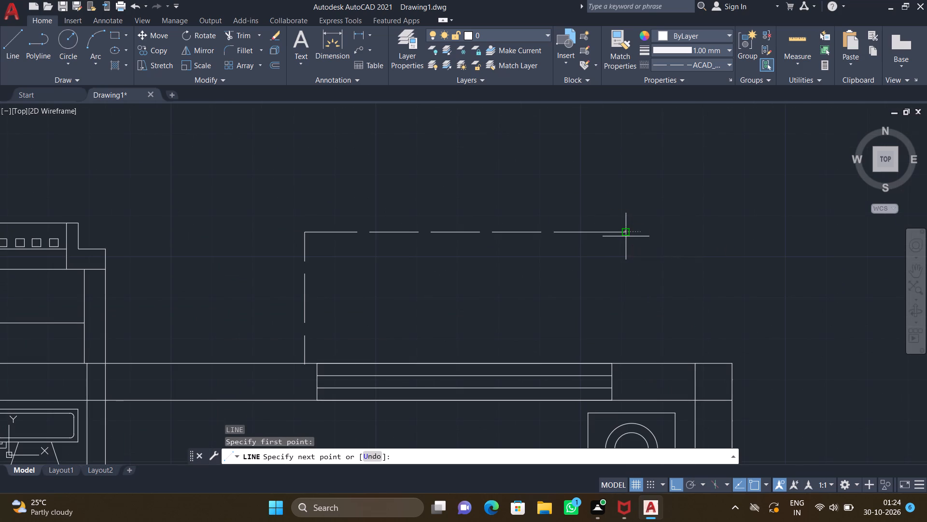
scroll(628, 352, "up", 2)
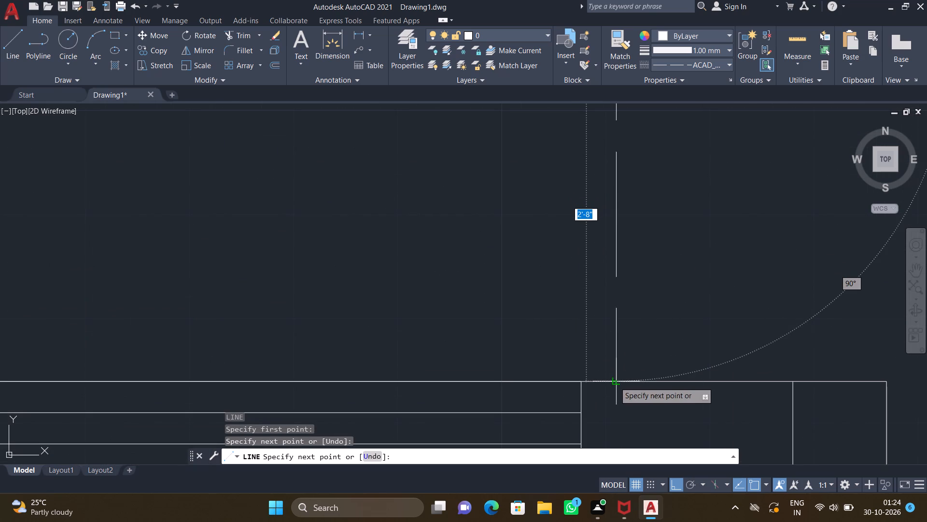
left_click(615, 382)
key("Return")
scroll(566, 350, "down", 3)
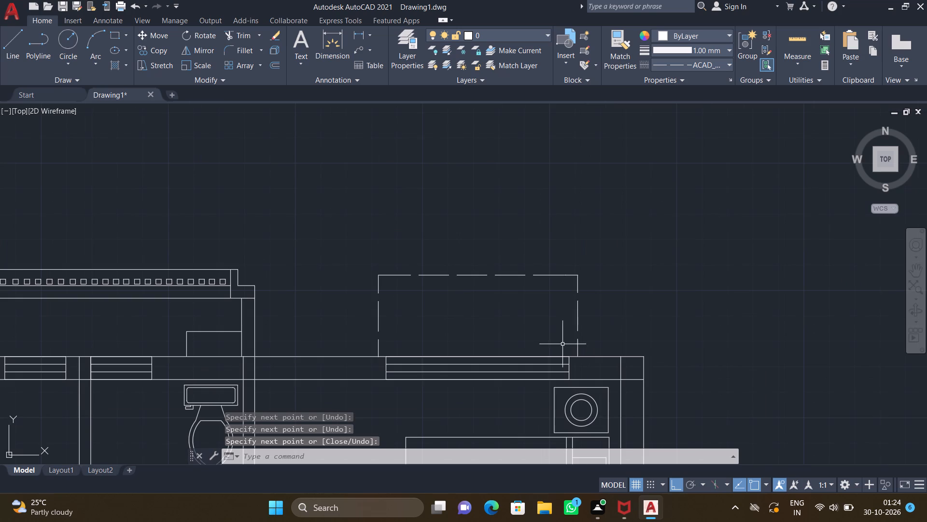
Draw a three-sided dashed outline outside the south bedroom's window, about 2'-1" deep and 6'-6" wide, ending on the outer wall.
scroll(556, 271, "up", 3)
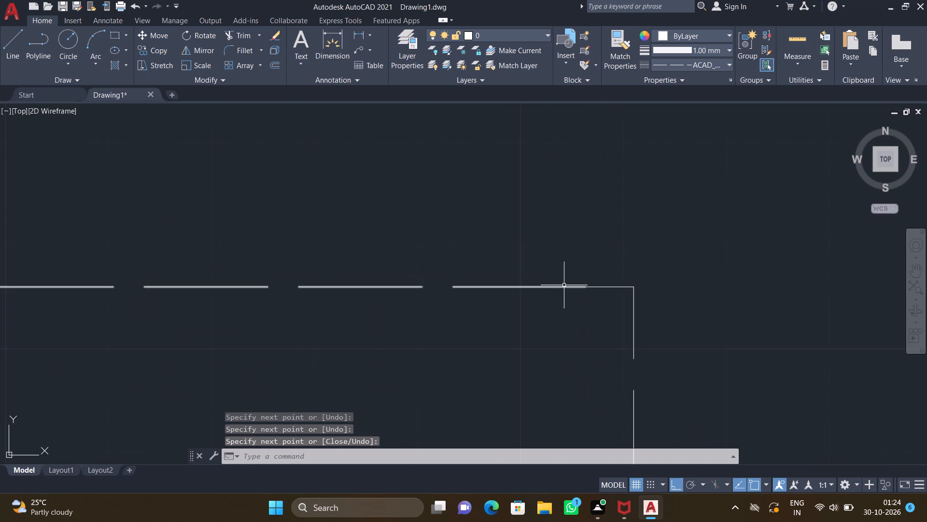
scroll(568, 291, "up", 3)
scroll(568, 292, "down", 6)
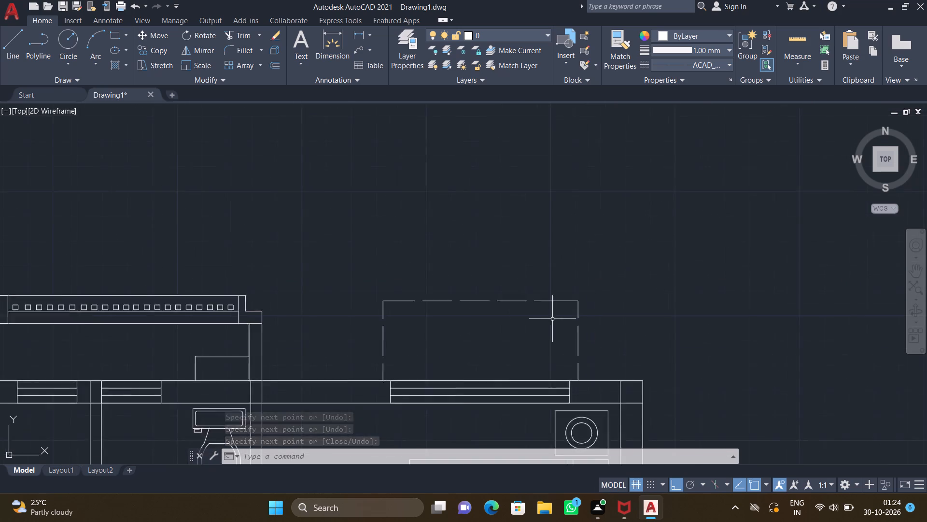
scroll(552, 319, "down", 1)
middle_click_drag(506, 358, 562, 279)
scroll(558, 294, "down", 2)
scroll(465, 343, "down", 1)
middle_click_drag(466, 341, 477, 332)
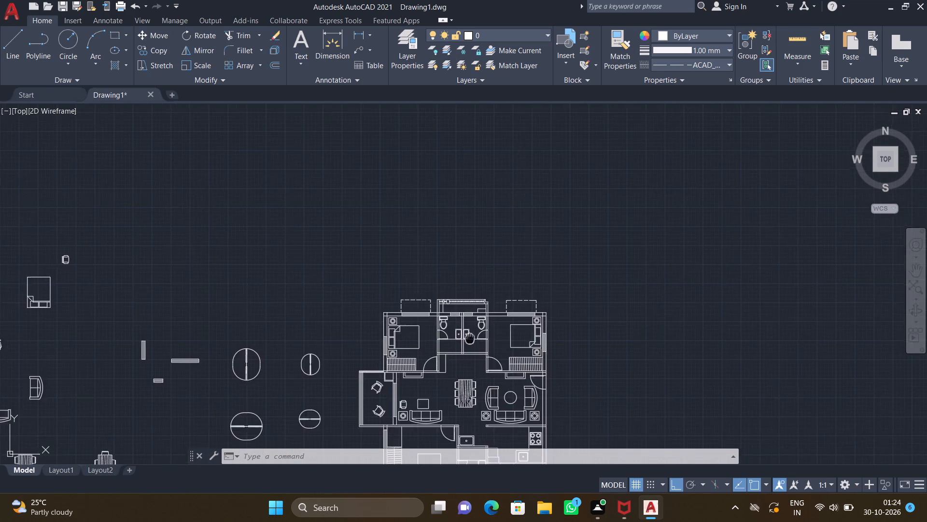
middle_click_drag(477, 332, 525, 292)
middle_click_drag(481, 366, 493, 349)
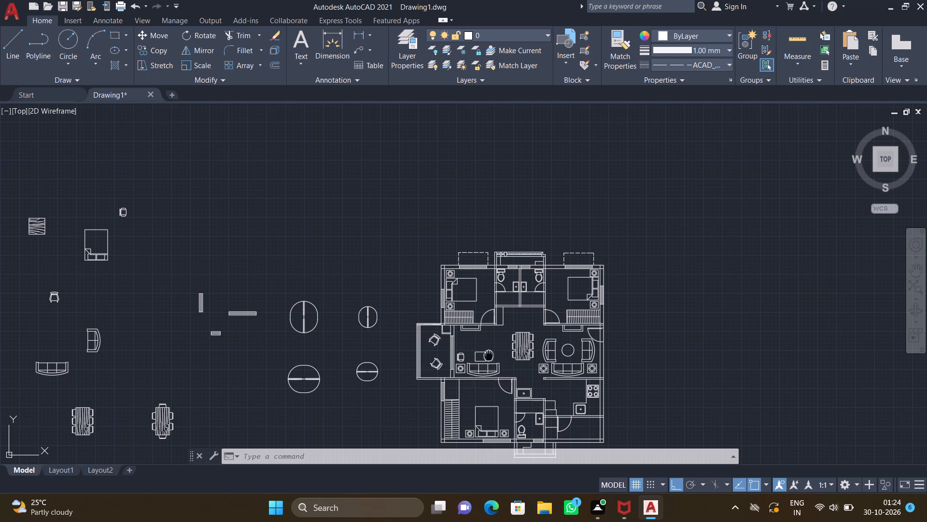
middle_click_drag(493, 349, 531, 282)
scroll(535, 373, "up", 2)
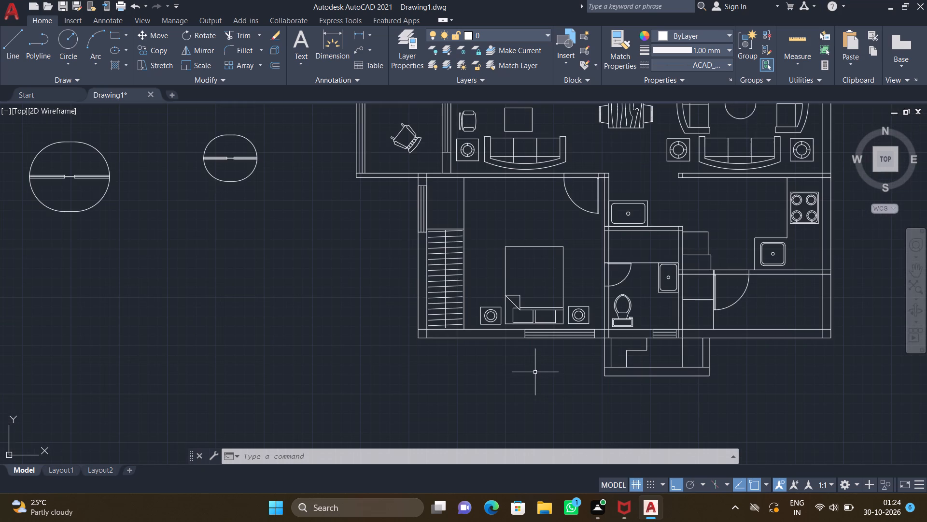
key("l")
key("Return")
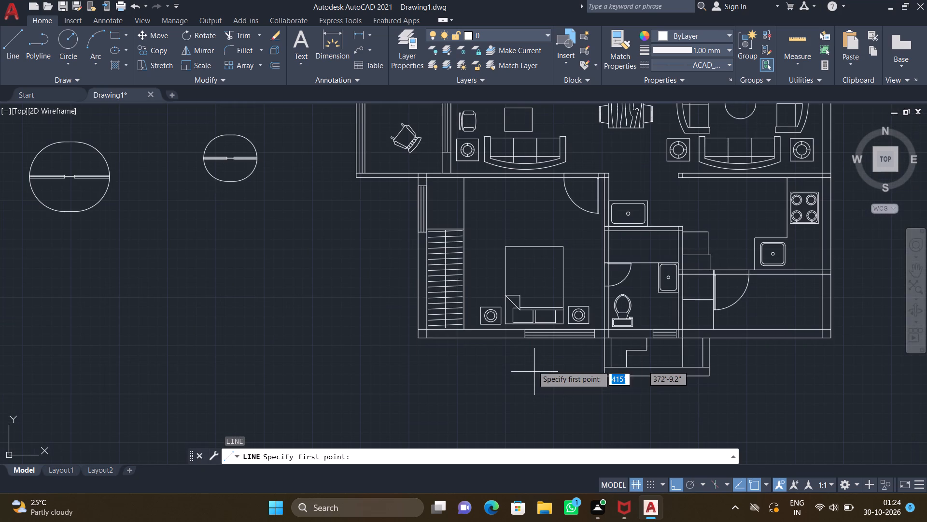
scroll(529, 345, "up", 3)
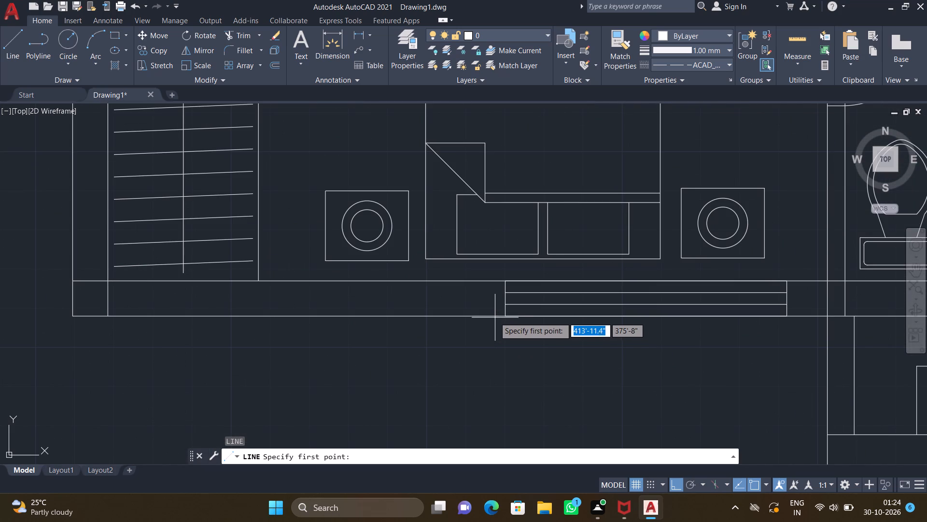
left_click(493, 316)
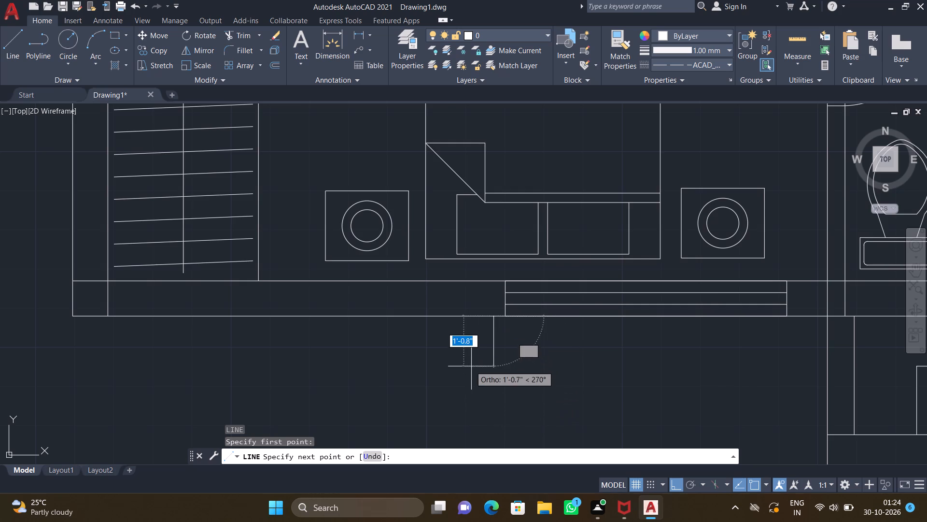
scroll(484, 384, "down", 1)
scroll(492, 397, "up", 2)
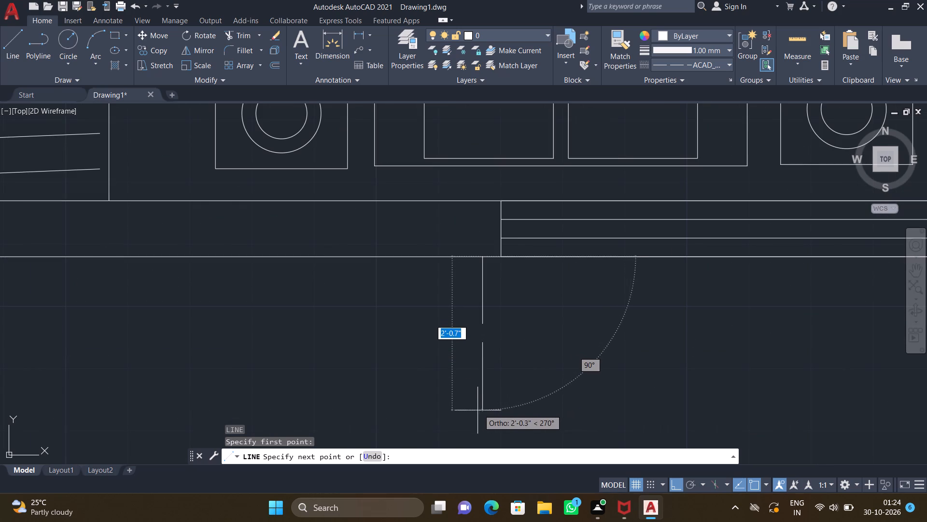
left_click(479, 414)
scroll(662, 413, "down", 2)
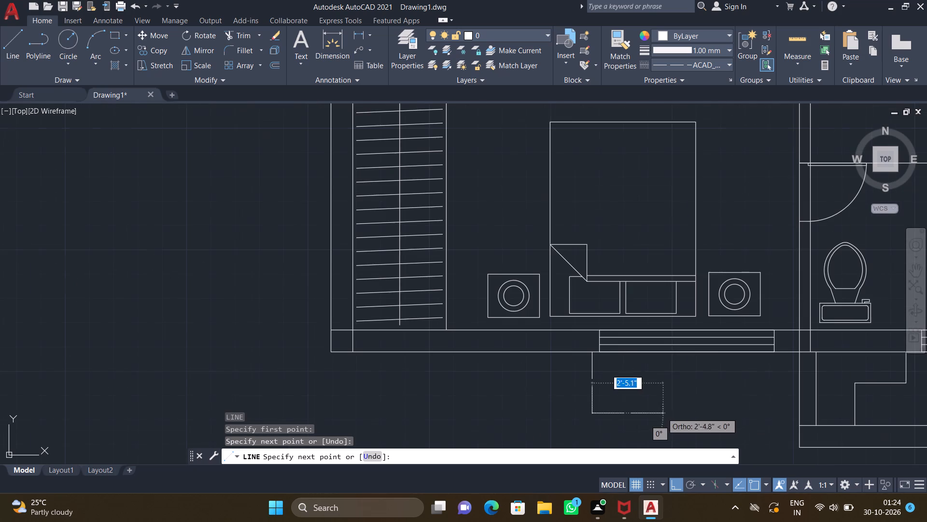
scroll(775, 395, "up", 2)
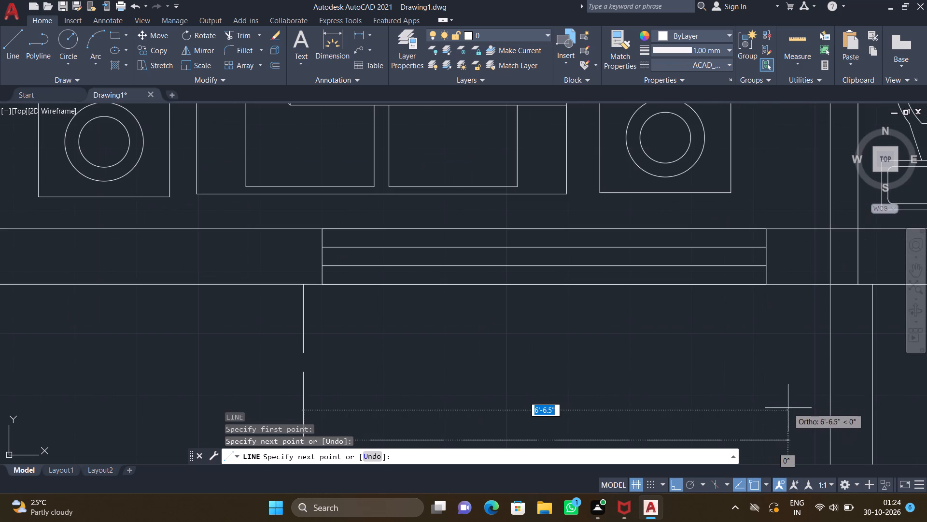
left_click(790, 416)
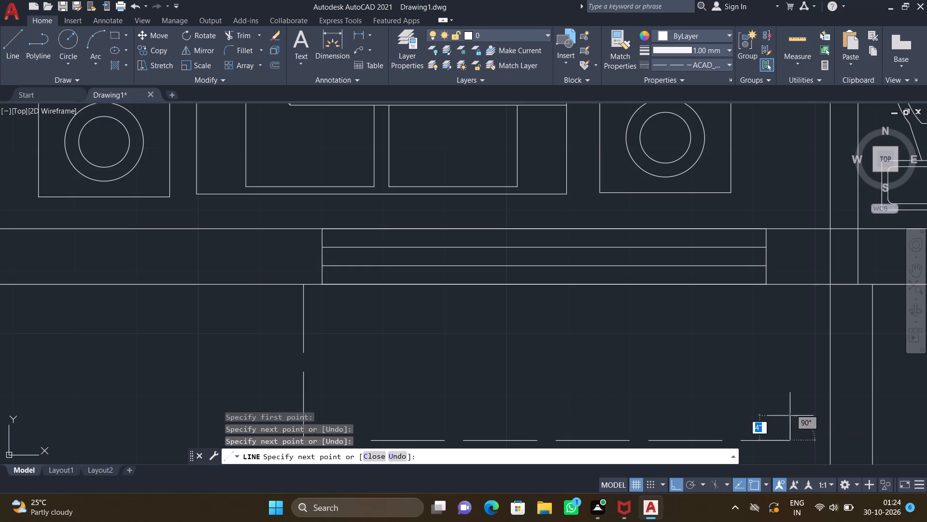
scroll(787, 276, "up", 2)
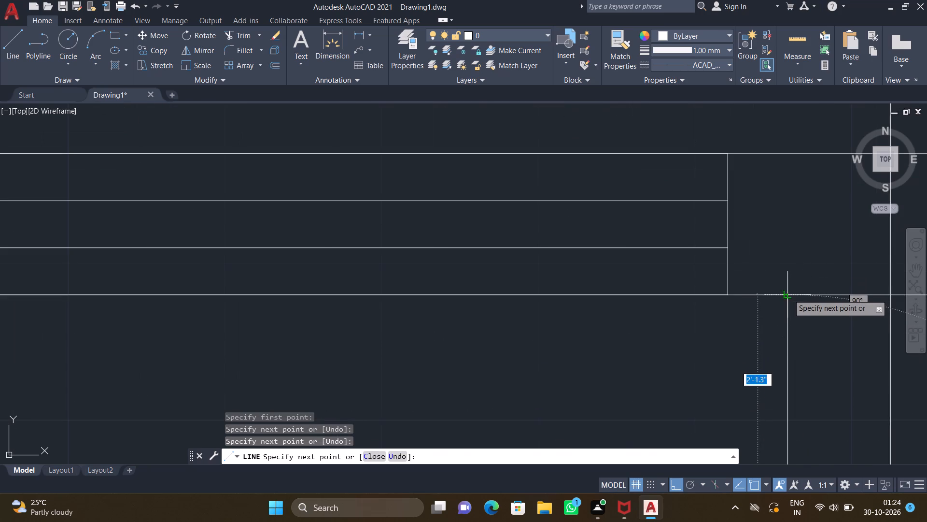
left_click(788, 294)
key("Return")
Draw a three-sided dashed outline outside the north-east bedroom's east window, about 1'-10" deep and 4'-7" long, ending on the outer wall.
scroll(780, 287, "down", 5)
middle_click_drag(820, 320, 590, 328)
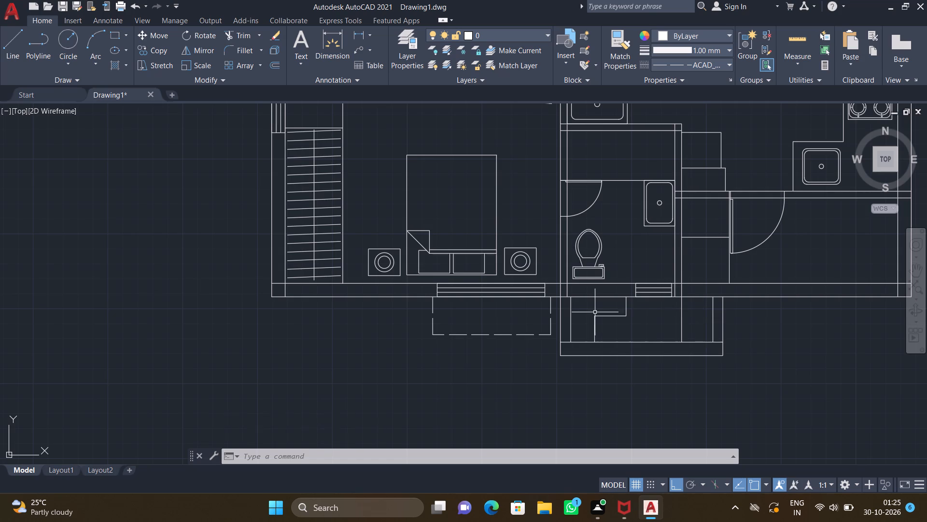
scroll(594, 312, "down", 1)
middle_click_drag(450, 230, 450, 256)
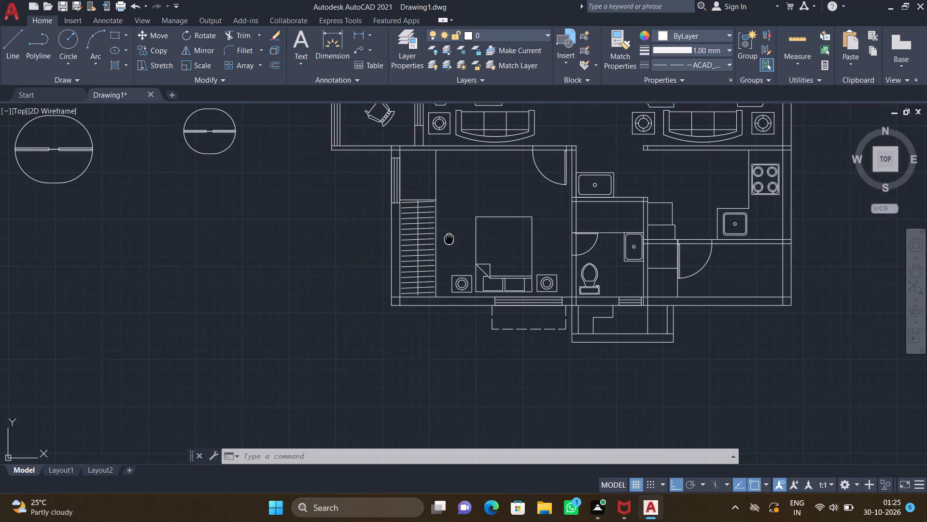
middle_click_drag(450, 256, 458, 336)
scroll(435, 260, "down", 2)
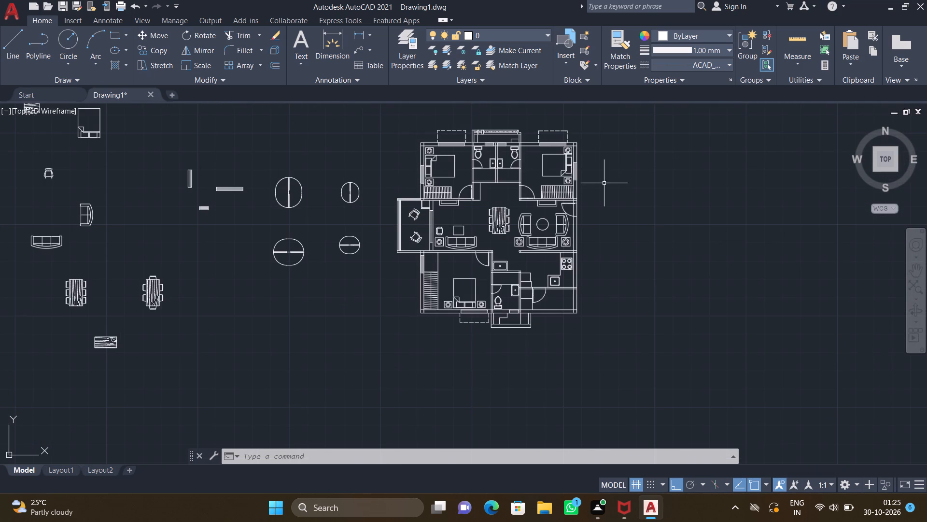
scroll(583, 161, "up", 2)
key("l")
key("Return")
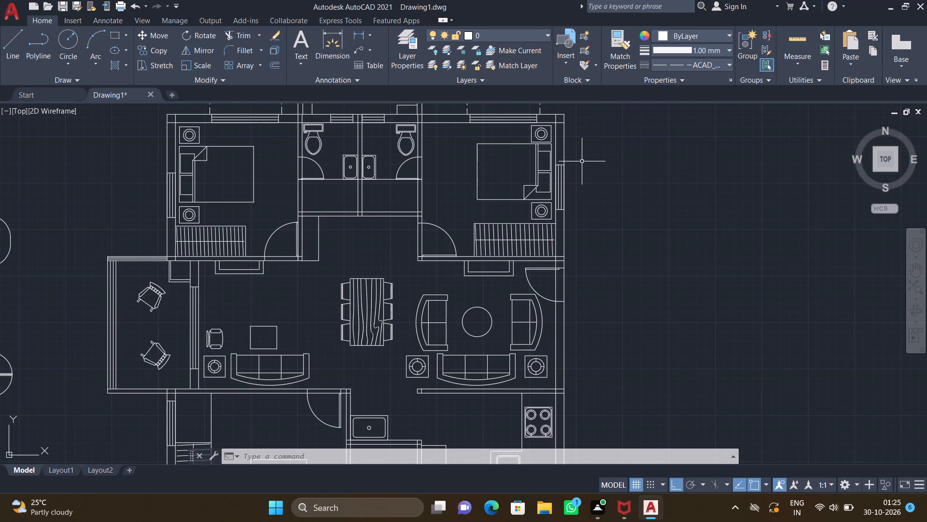
scroll(567, 154, "up", 3)
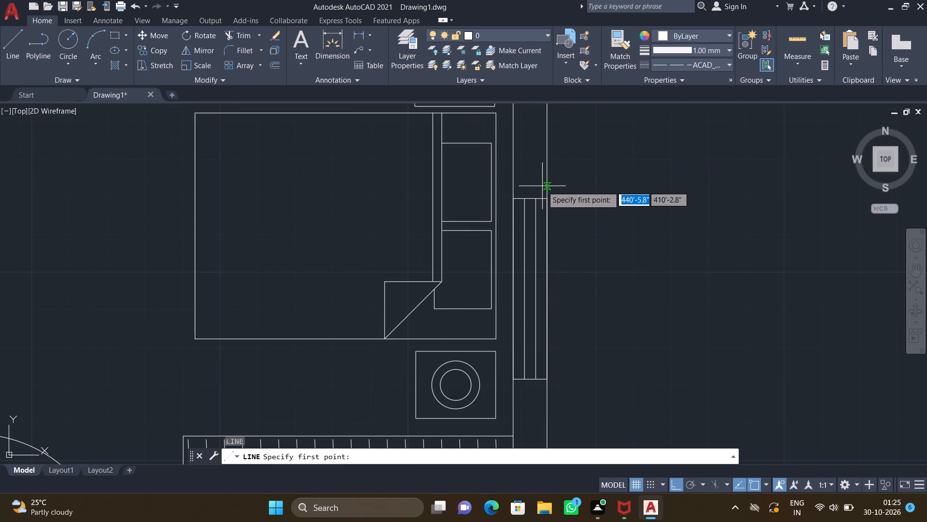
left_click(547, 183)
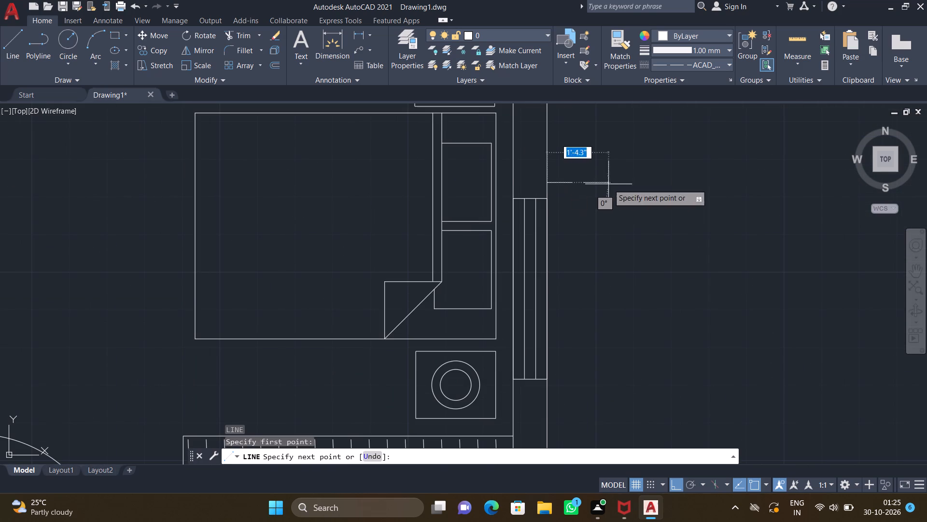
scroll(628, 214, "up", 1)
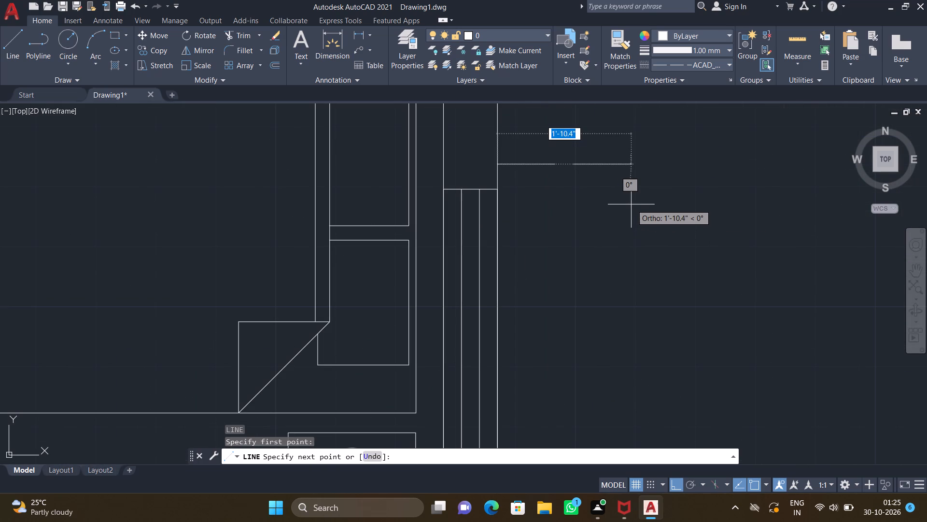
left_click_drag(633, 192, 634, 197)
scroll(674, 325, "down", 3)
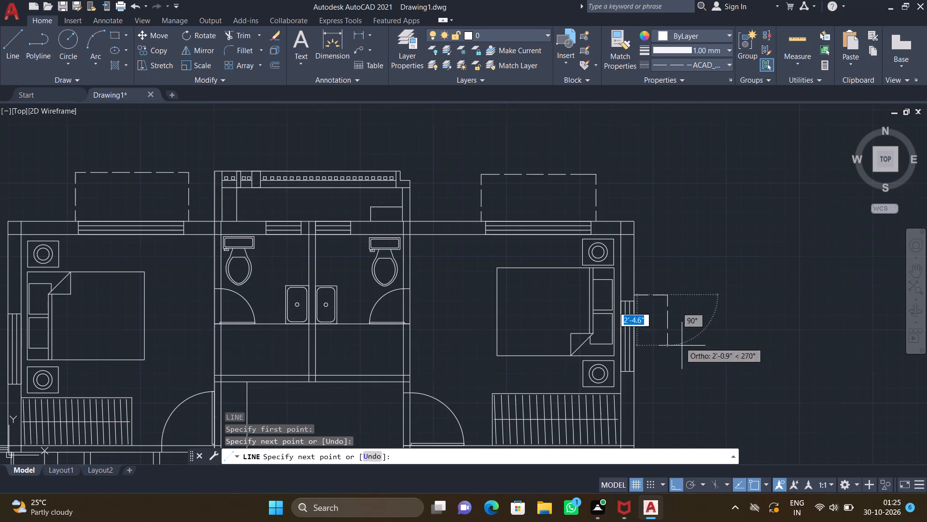
scroll(676, 373, "up", 3)
scroll(653, 380, "down", 2)
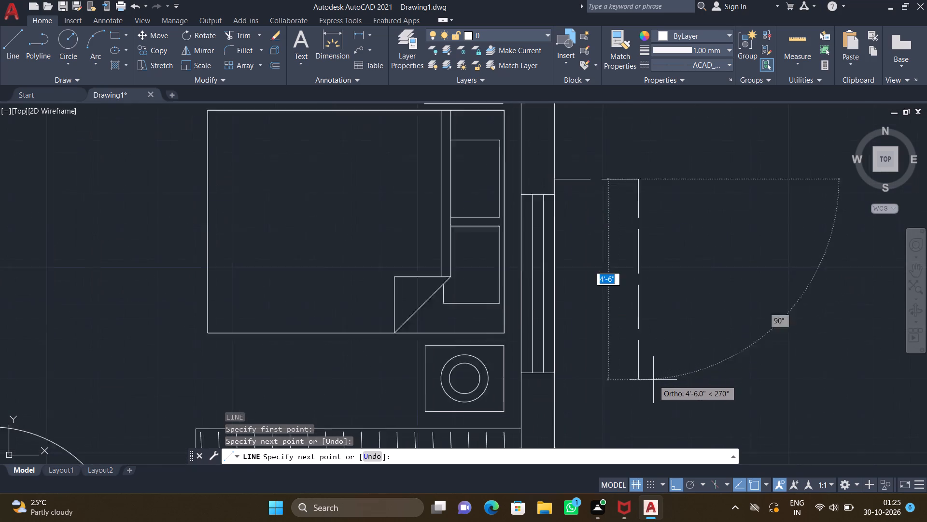
scroll(646, 379, "up", 1)
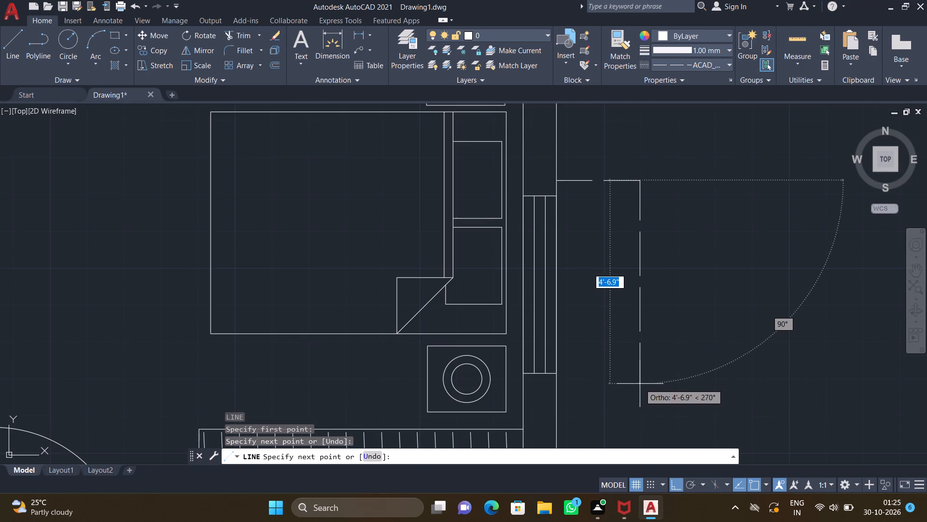
left_click(639, 384)
scroll(561, 391, "up", 2)
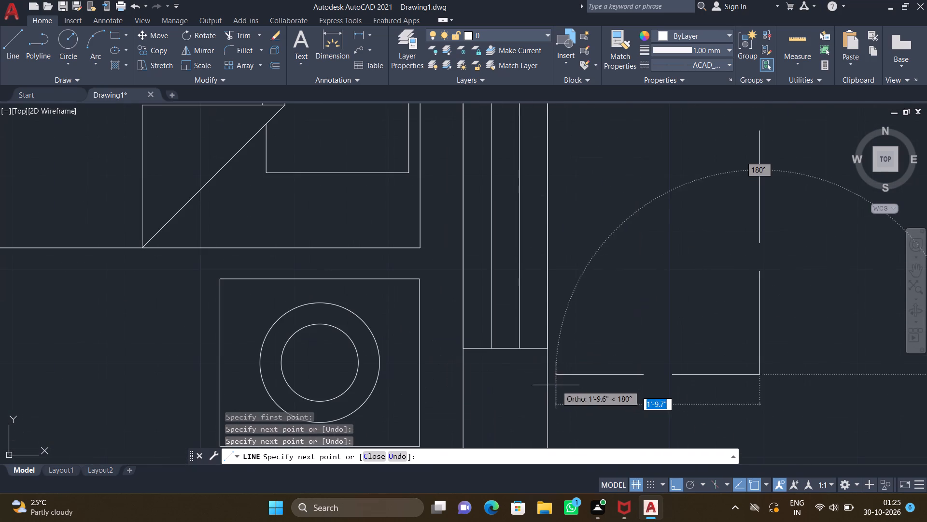
left_click(548, 377)
key("Return")
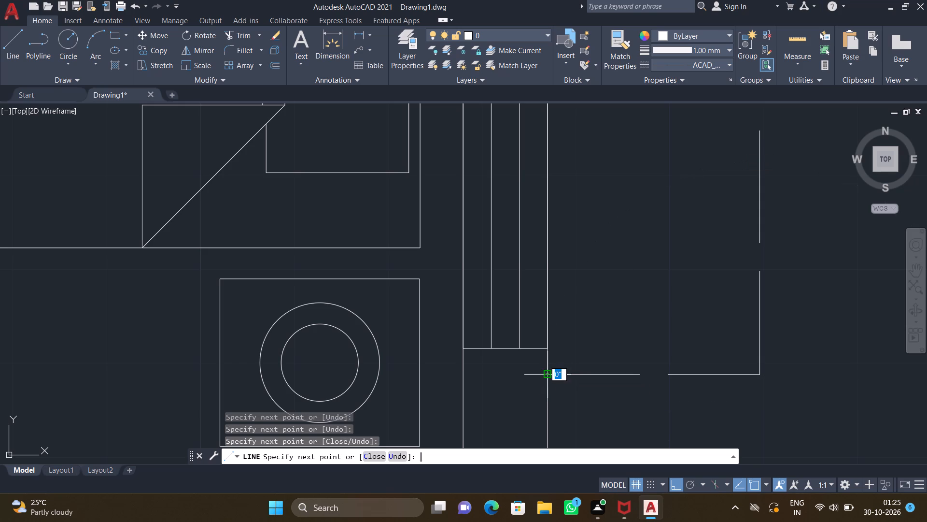
Draw a three-sided dashed outline outside the south bedroom's west window, about 2'-3" deep and 4'-5" long, ending on the outer wall.
scroll(548, 377, "down", 3)
scroll(495, 373, "down", 2)
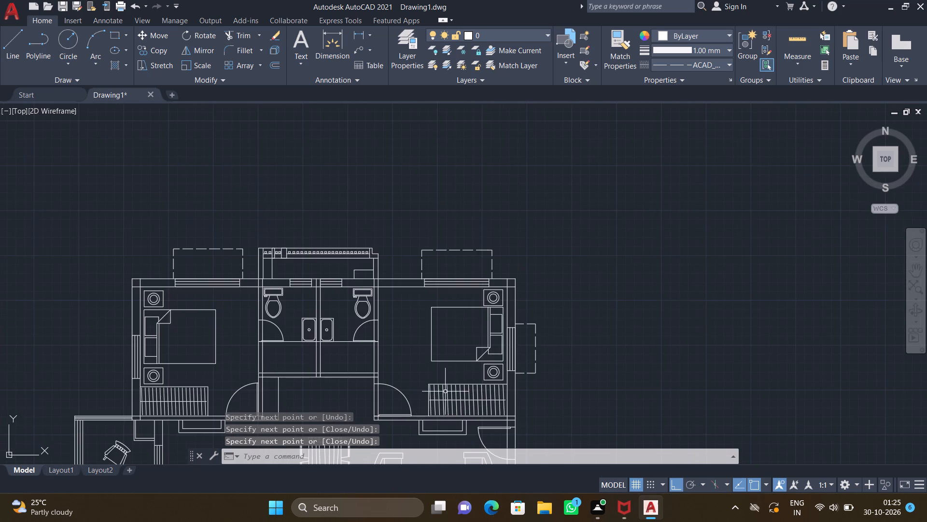
middle_click_drag(418, 389, 478, 330)
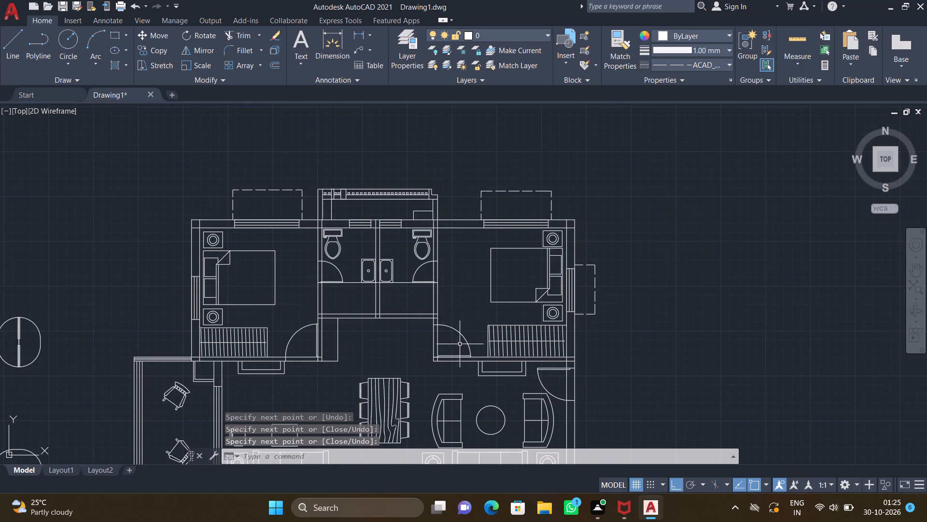
scroll(371, 318, "down", 2)
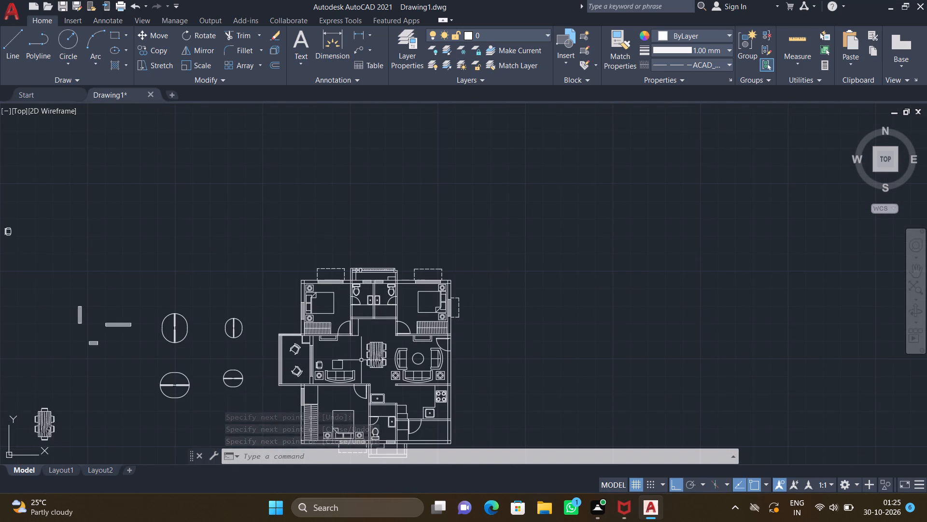
middle_click_drag(335, 398, 398, 318)
scroll(355, 321, "up", 2)
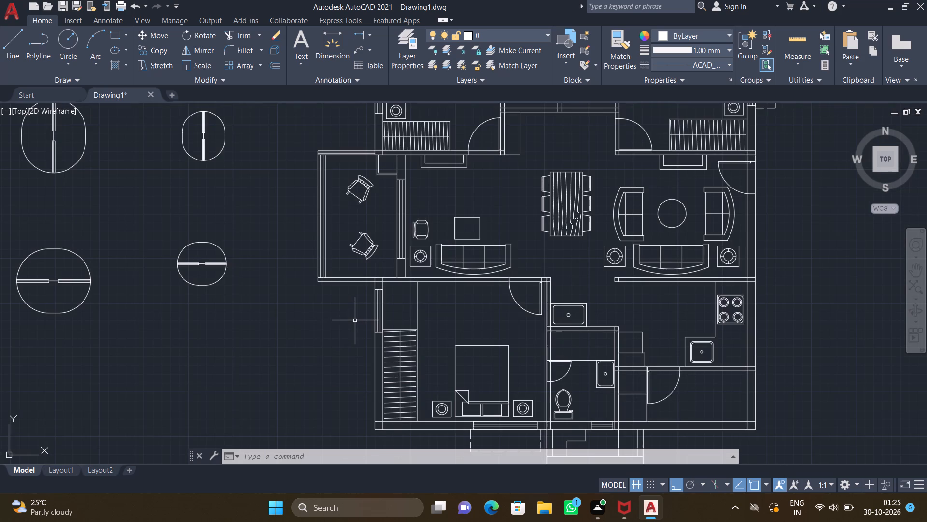
key("l")
key("Return")
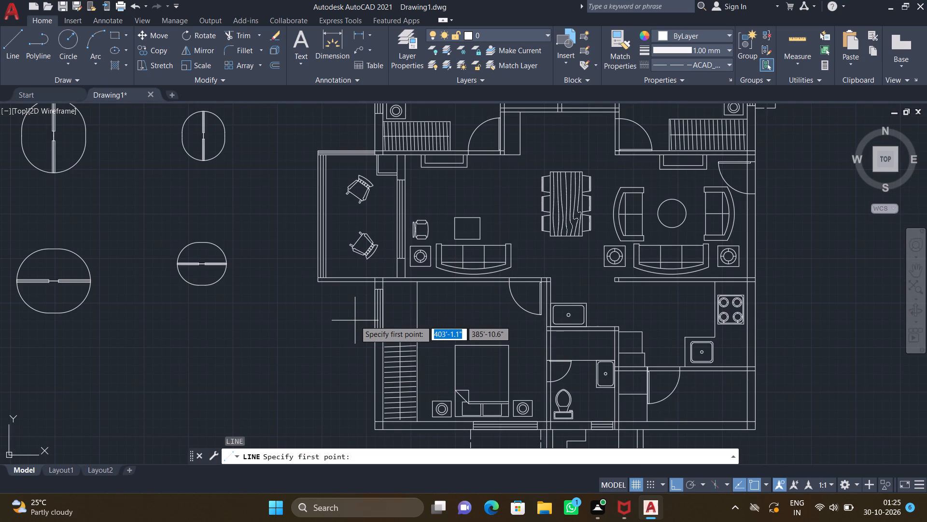
scroll(372, 286, "up", 3)
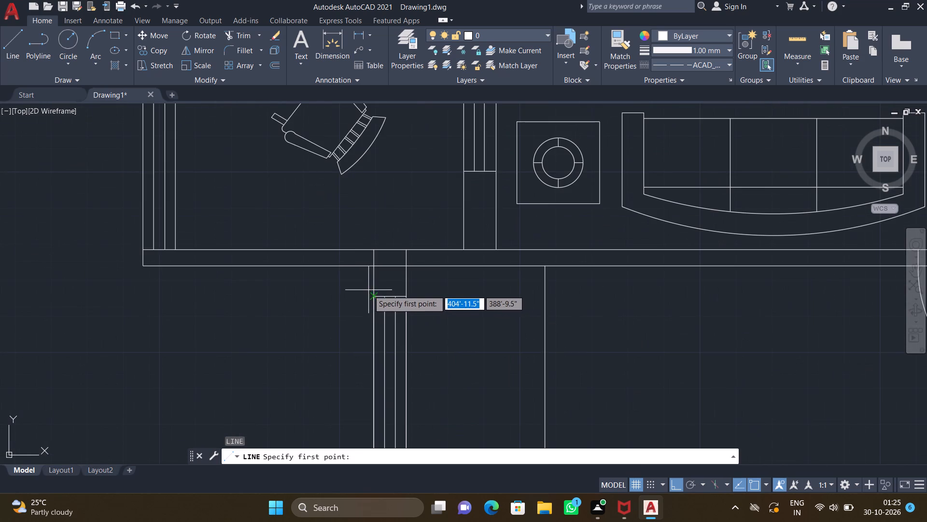
left_click(373, 287)
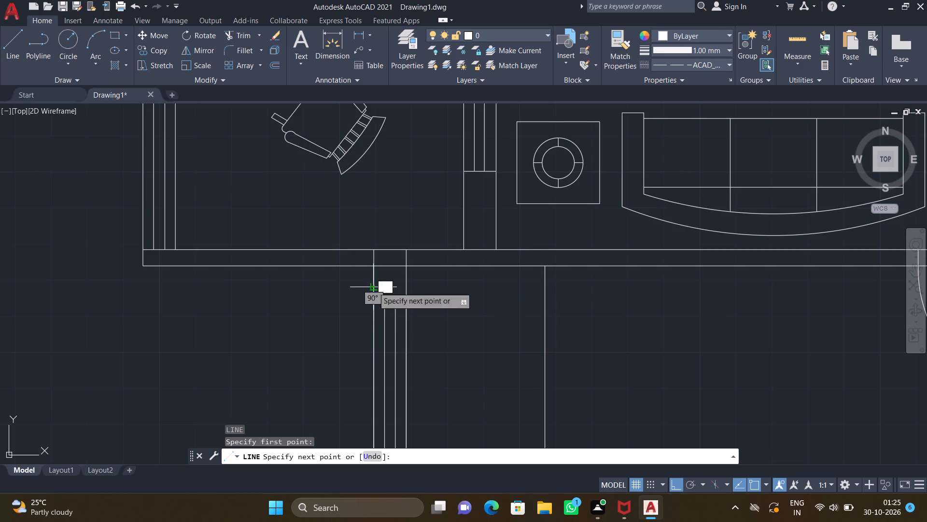
scroll(317, 314, "down", 2)
middle_click_drag(292, 311, 323, 276)
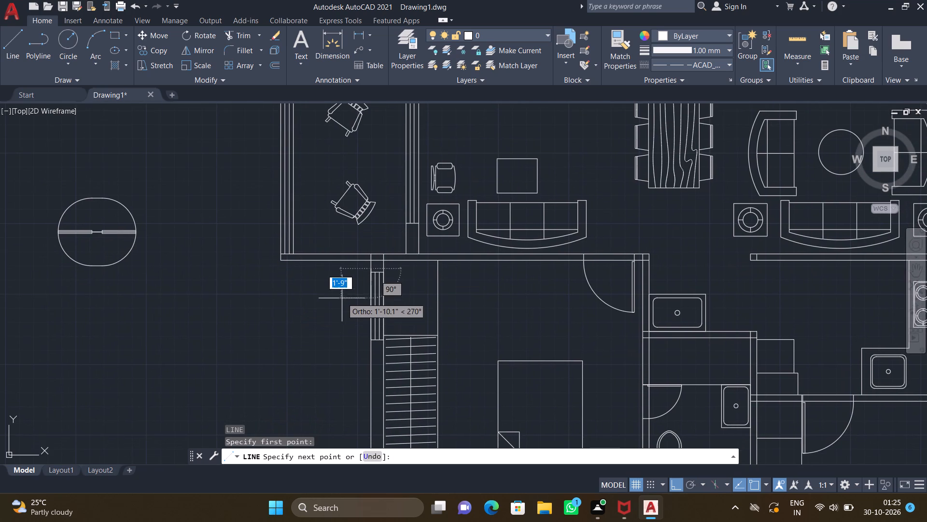
scroll(341, 298, "up", 2)
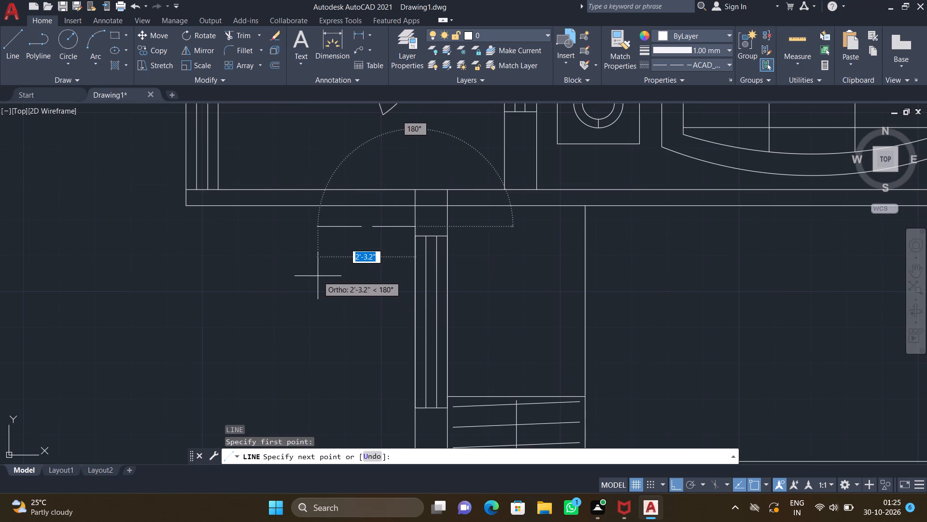
left_click_drag(319, 272, 322, 276)
middle_click_drag(314, 361, 310, 332)
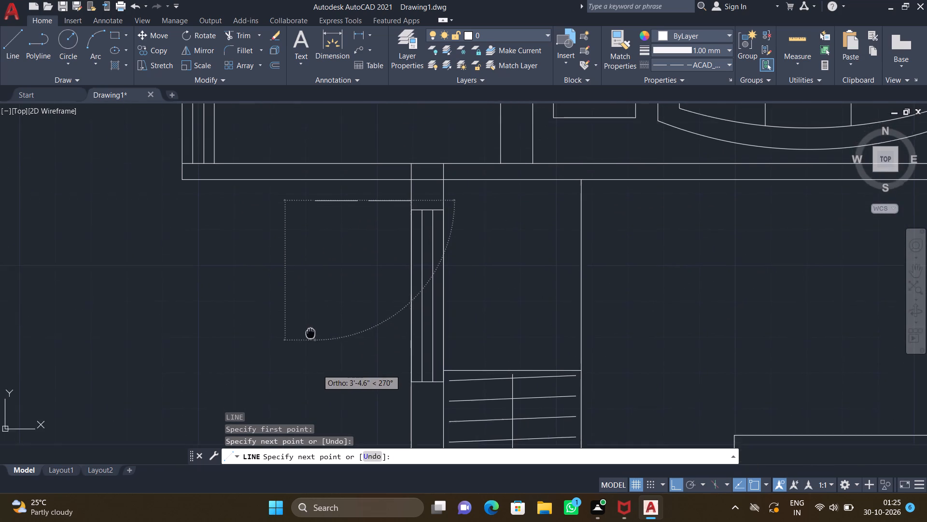
middle_click_drag(310, 332, 310, 331)
scroll(311, 330, "down", 1)
scroll(327, 364, "up", 2)
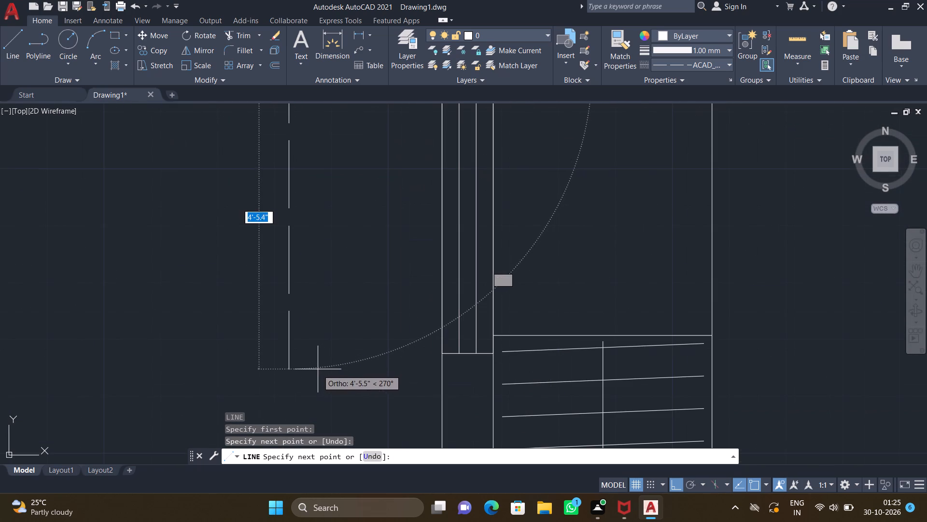
left_click(318, 369)
scroll(437, 373, "up", 1)
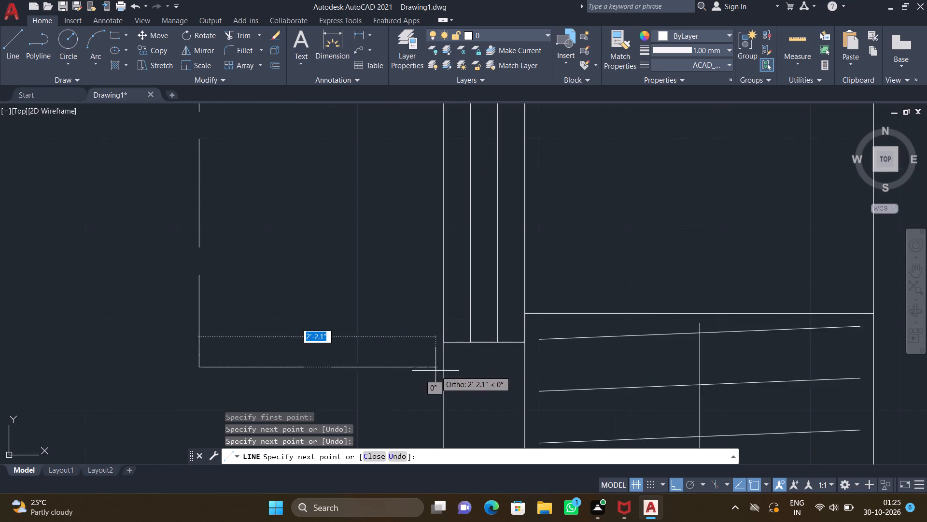
scroll(435, 370, "up", 1)
left_click(445, 364)
key("Return")
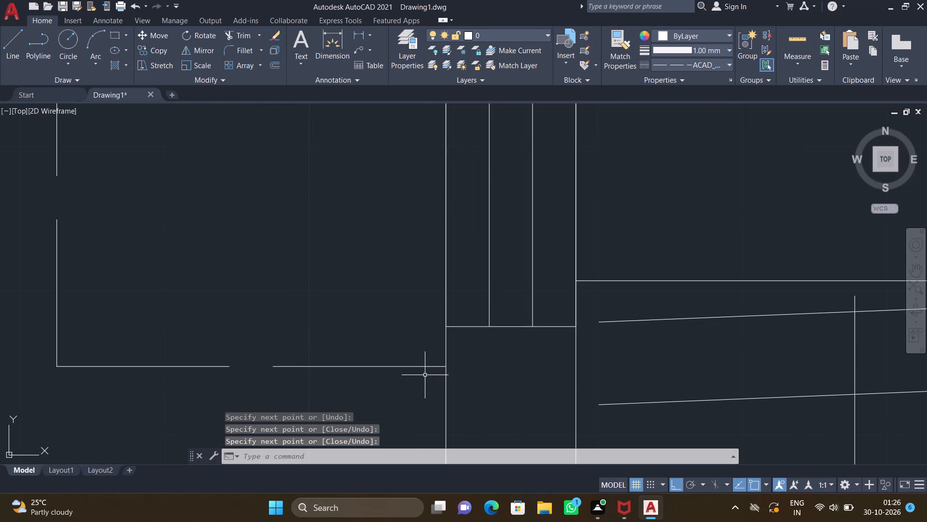
Draw a three-sided dashed outline outside the north-west bedroom's west window, about 2'-5" deep and 4'-6" long, ending on the outer wall.
scroll(421, 376, "down", 3)
scroll(401, 302, "down", 4)
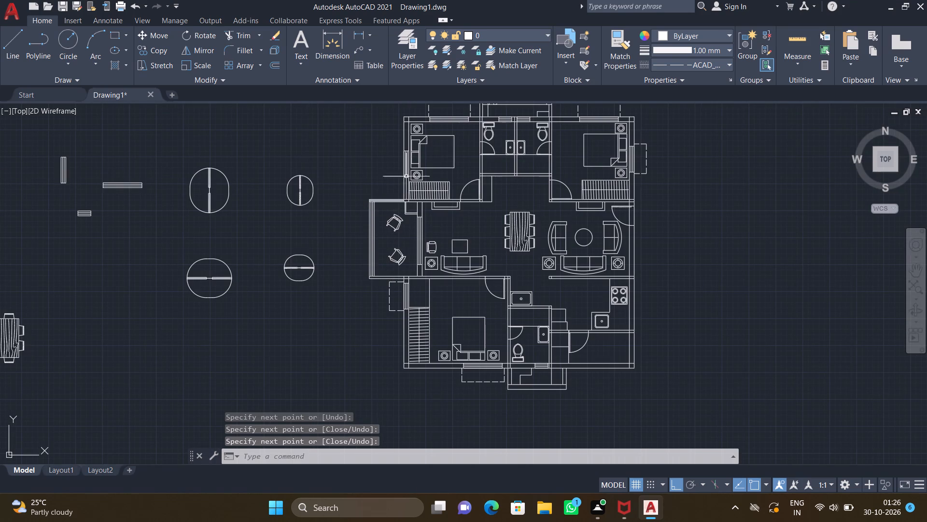
scroll(401, 143, "up", 3)
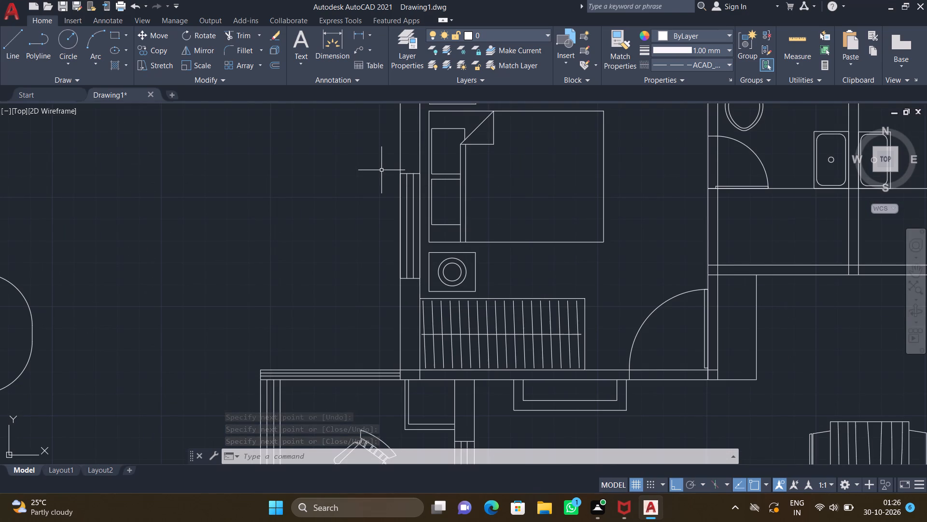
key("l")
key("Return")
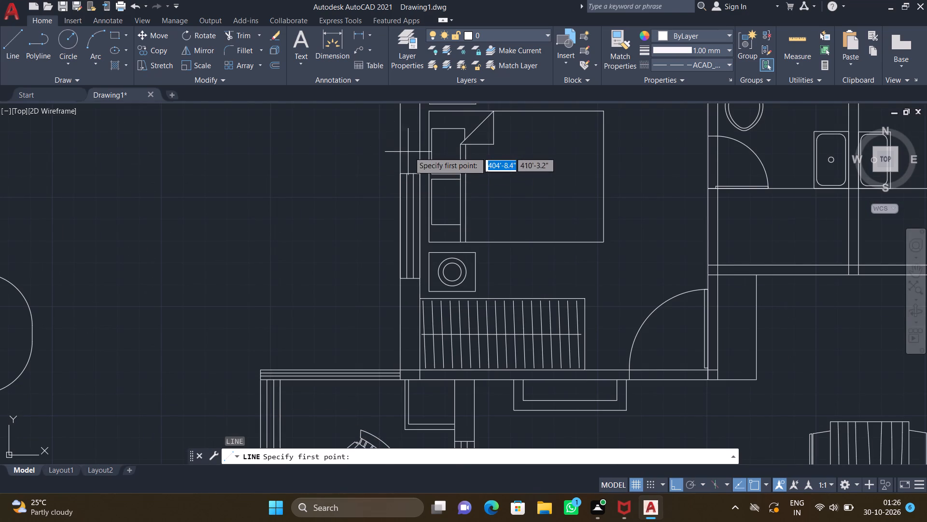
scroll(411, 158, "up", 2)
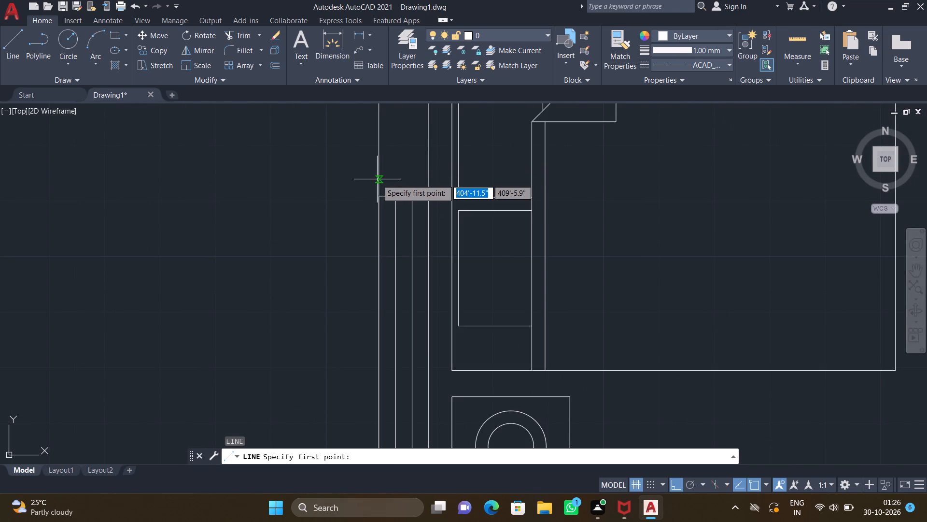
left_click(379, 179)
scroll(335, 190, "down", 2)
middle_click_drag(292, 197, 325, 189)
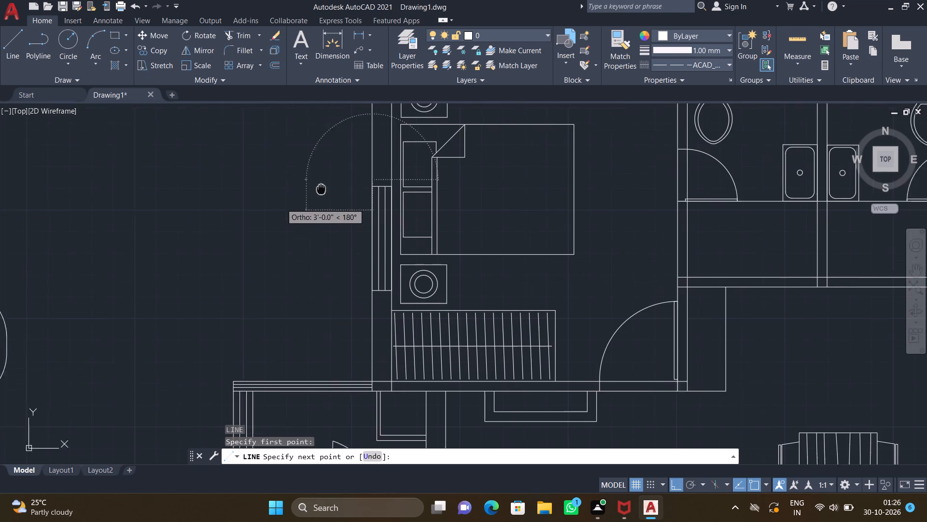
middle_click_drag(325, 189, 327, 189)
scroll(329, 181, "up", 1)
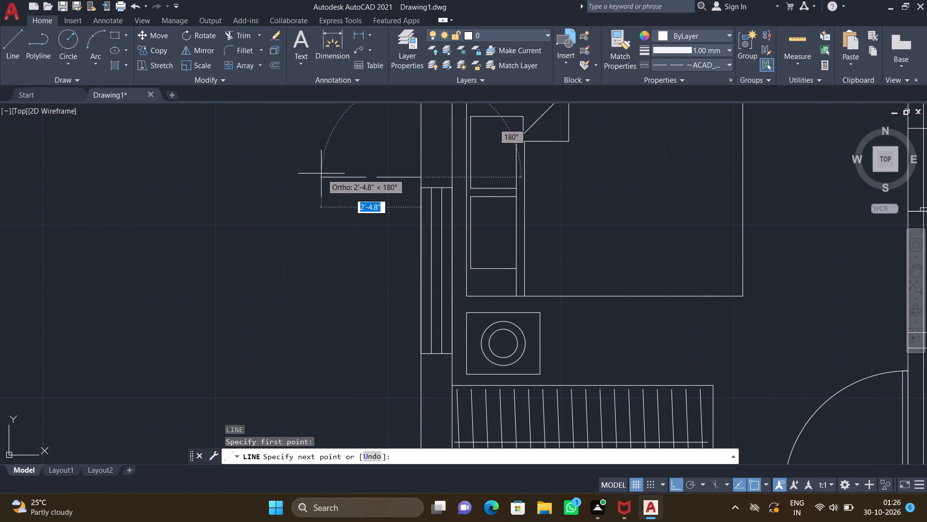
left_click(321, 173)
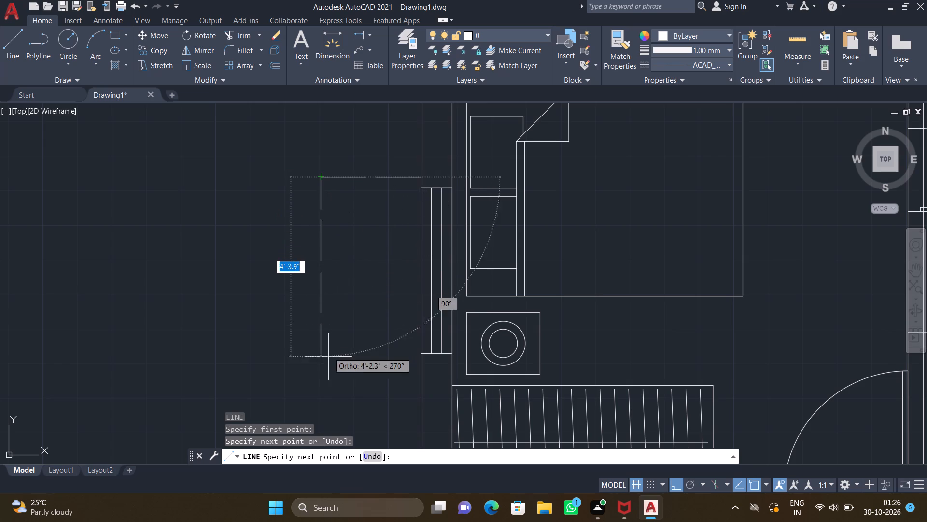
scroll(325, 368, "up", 1)
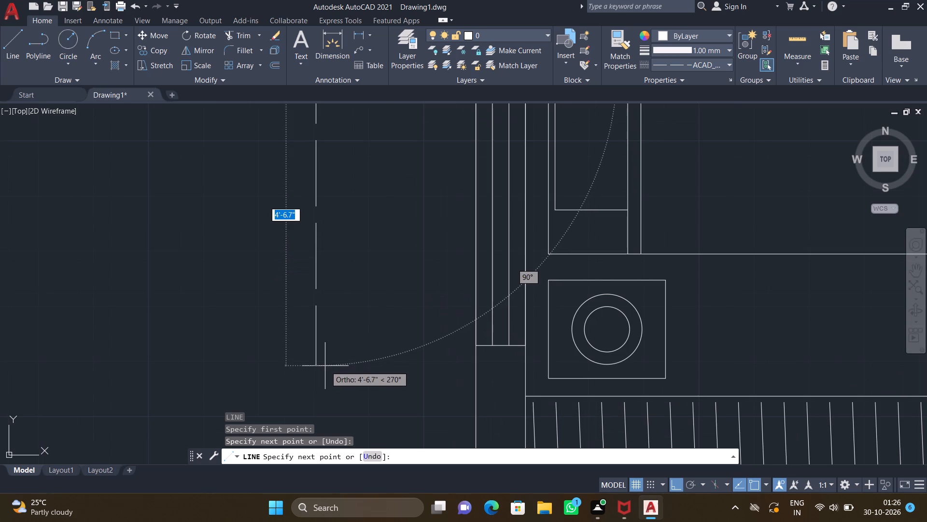
left_click(324, 359)
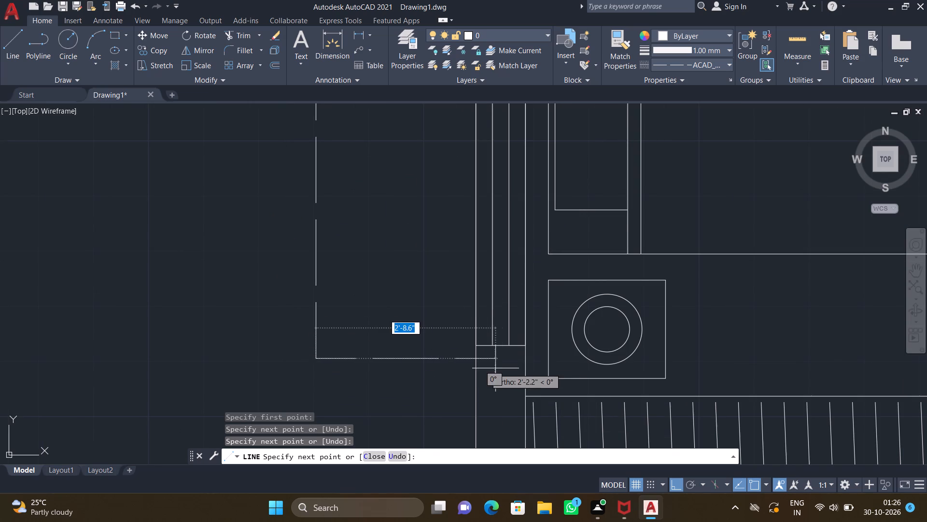
scroll(478, 364, "up", 2)
left_click(470, 350)
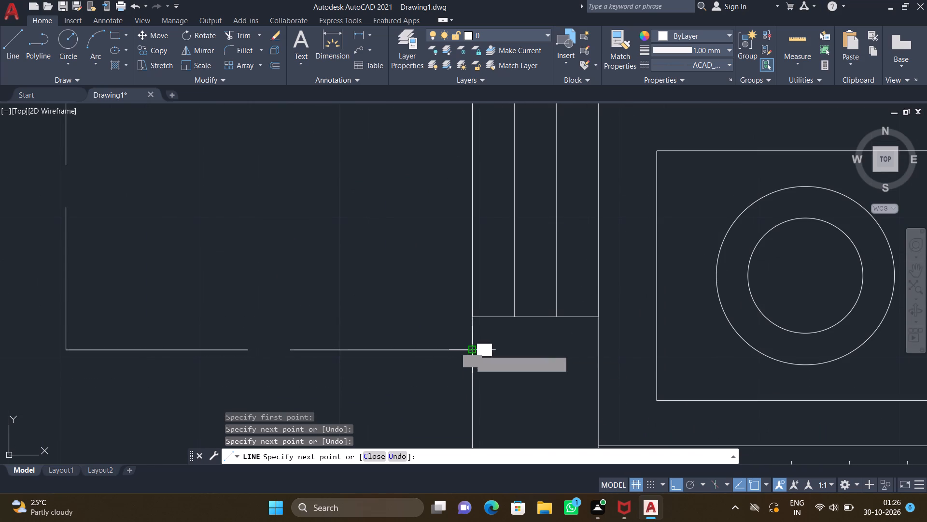
Draw a dashed line about 6' long across the opening between the living area and wash-basin passage, continuing the wall's north face.
key("Return")
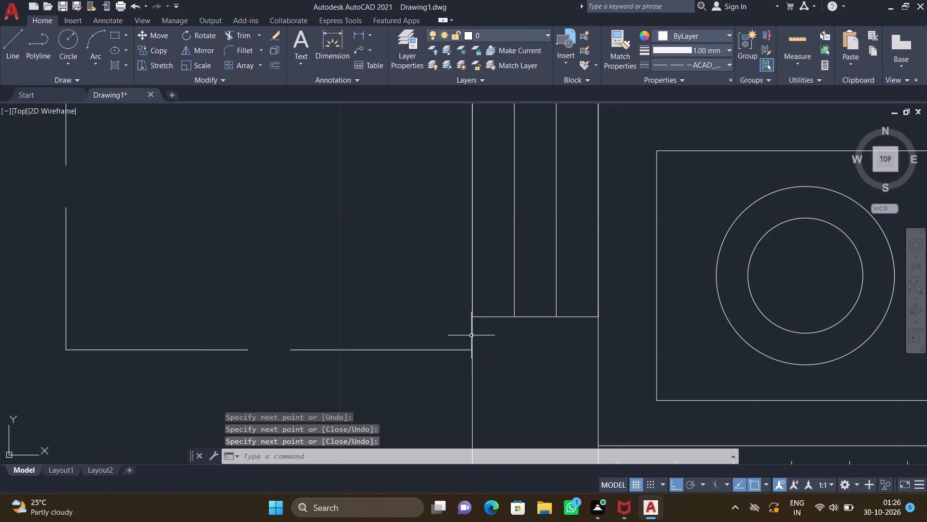
scroll(471, 335, "down", 3)
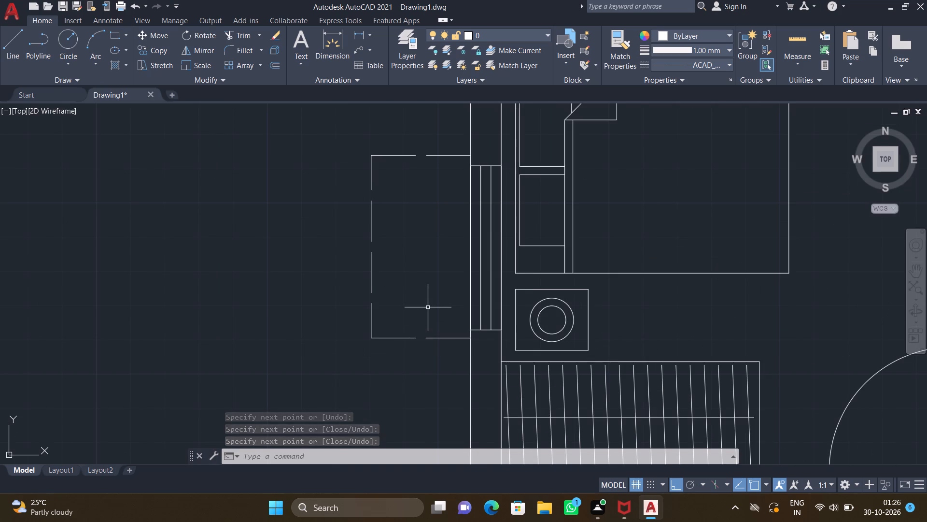
scroll(426, 307, "down", 4)
middle_click_drag(462, 396, 432, 304)
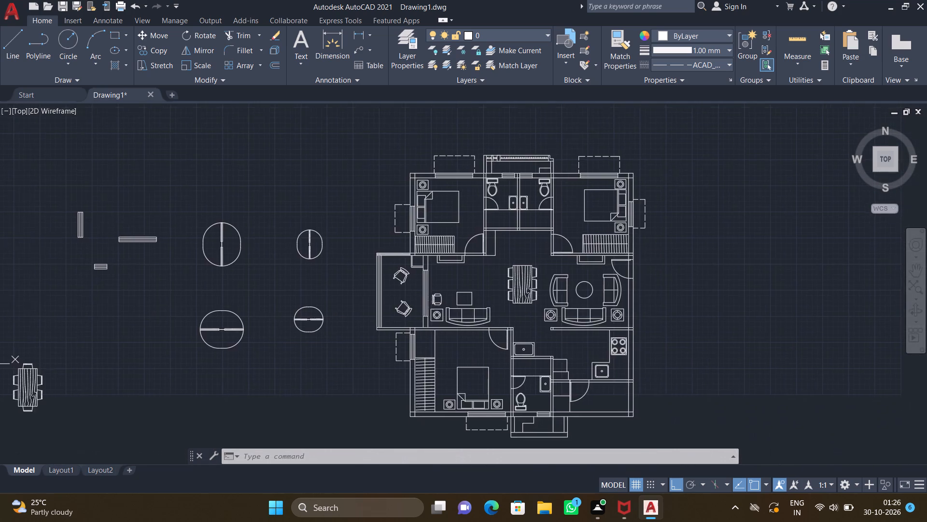
scroll(438, 316, "down", 1)
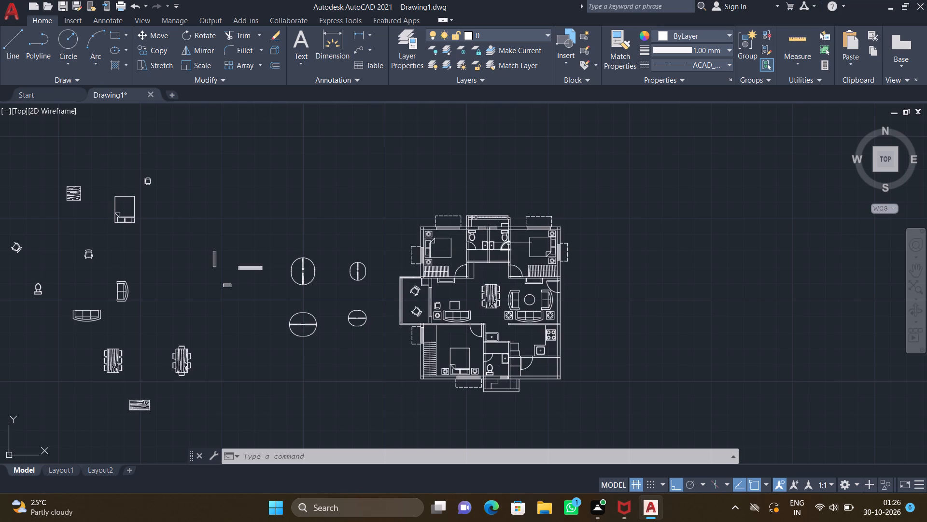
scroll(480, 270, "up", 1)
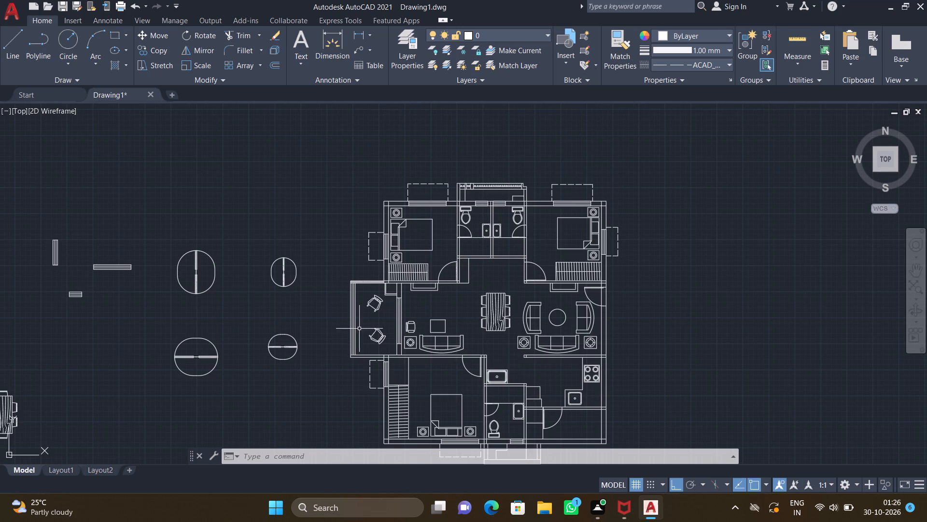
scroll(502, 371, "up", 4)
middle_click_drag(402, 303, 370, 288)
middle_click_drag(348, 278, 301, 264)
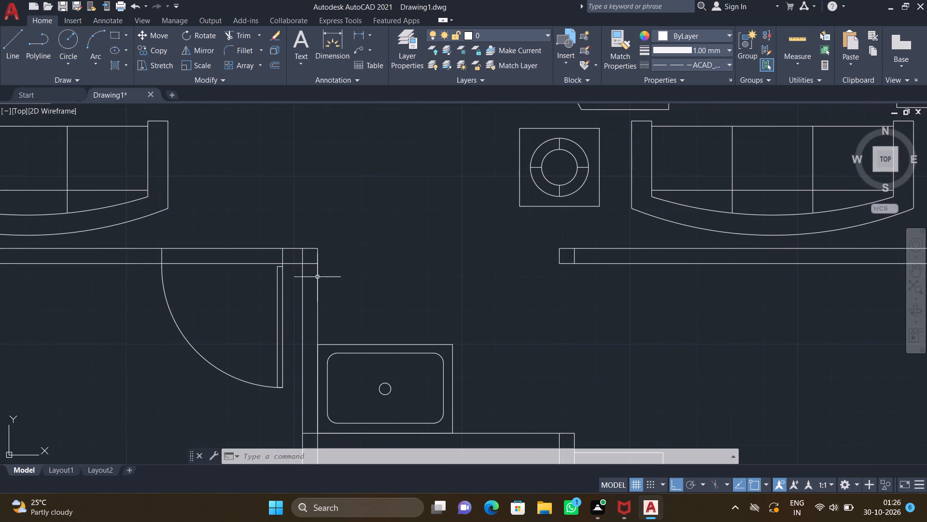
key("l")
key("Return")
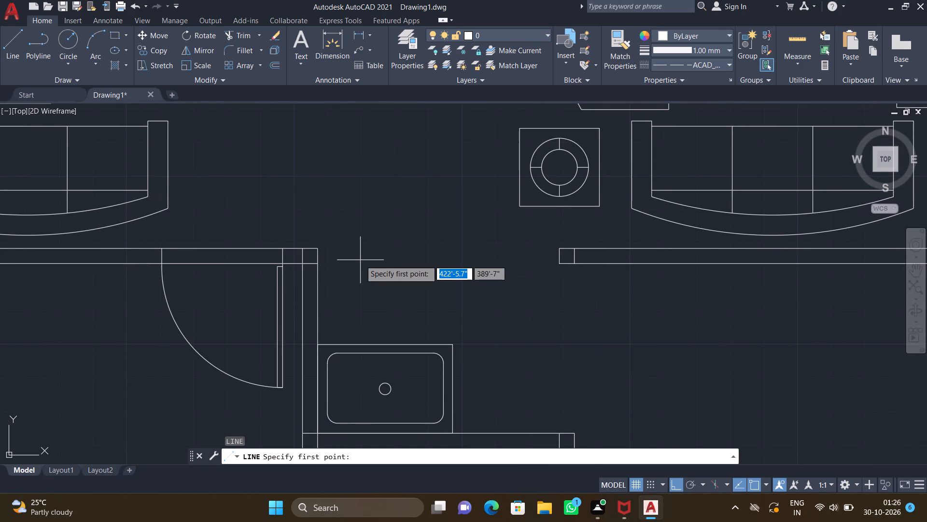
scroll(335, 256, "up", 2)
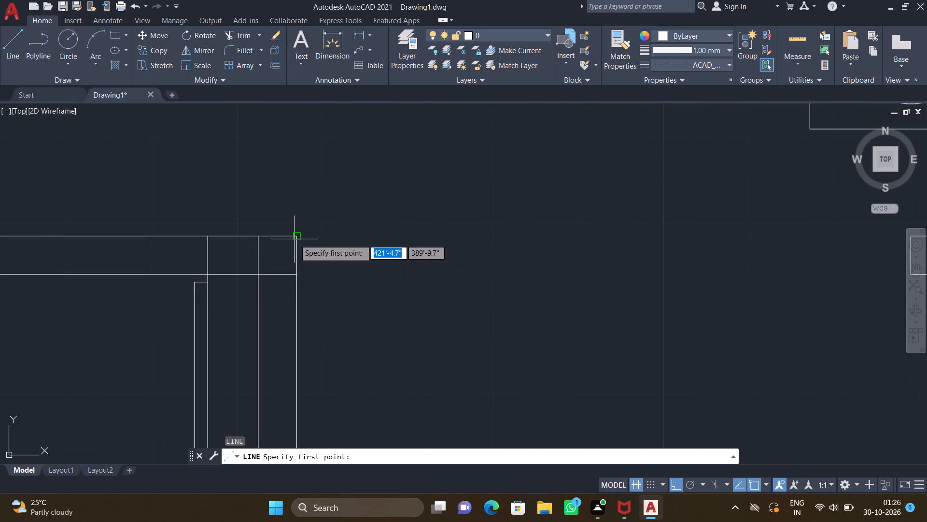
left_click_drag(295, 239, 309, 243)
scroll(402, 236, "down", 2)
middle_click_drag(480, 240, 381, 238)
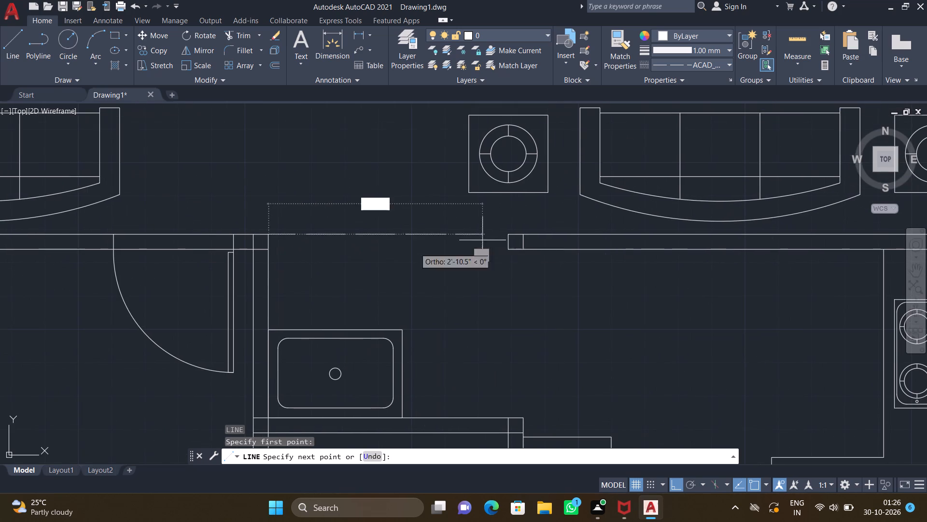
scroll(501, 229, "up", 2)
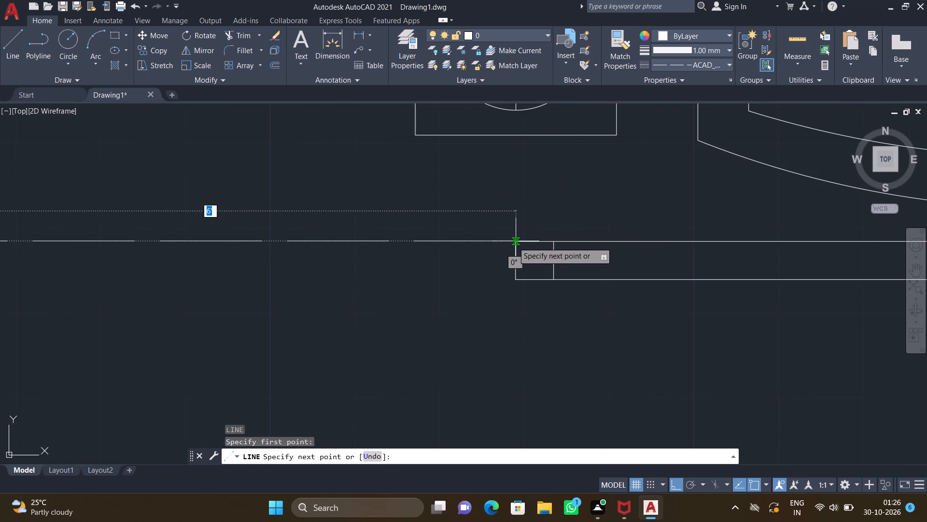
left_click(513, 242)
key("Return")
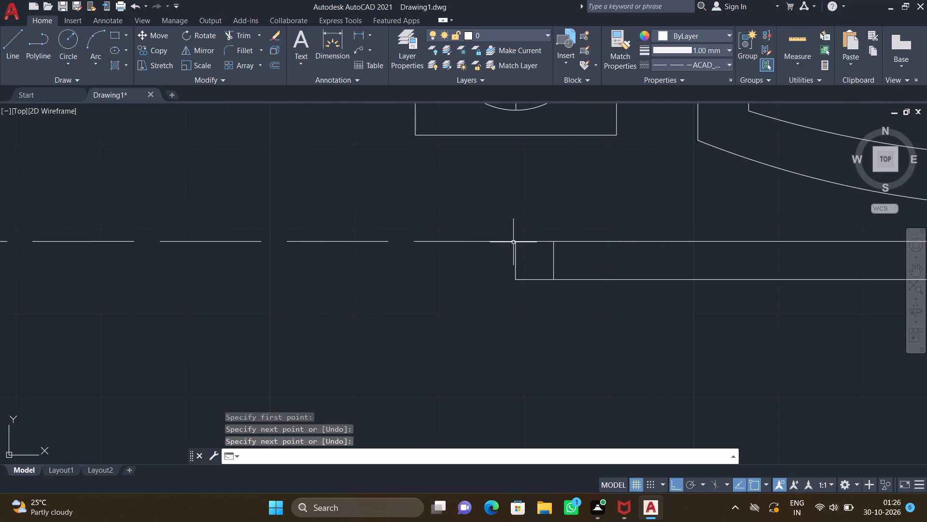
Draw a second dashed line about 6' long across the same opening, continuing the wall's south face.
scroll(510, 244, "down", 4)
scroll(431, 262, "up", 2)
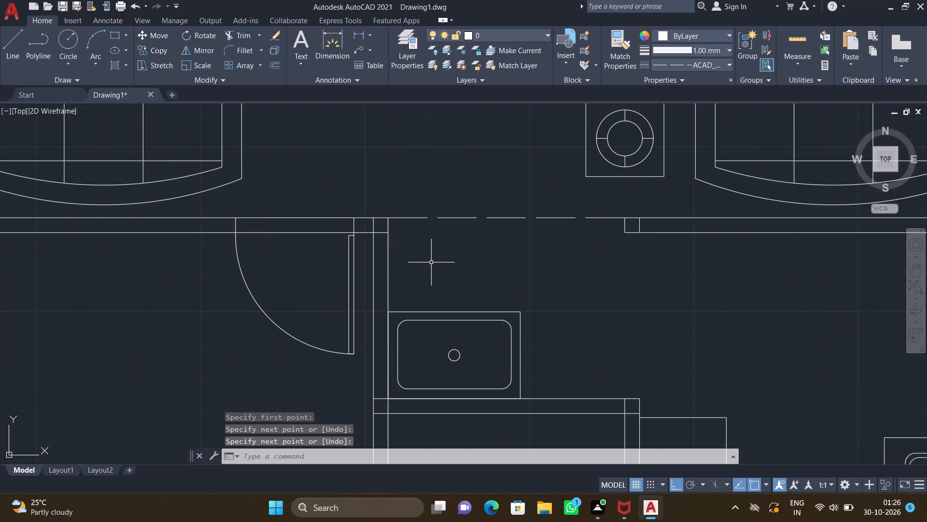
key("l")
key("Return")
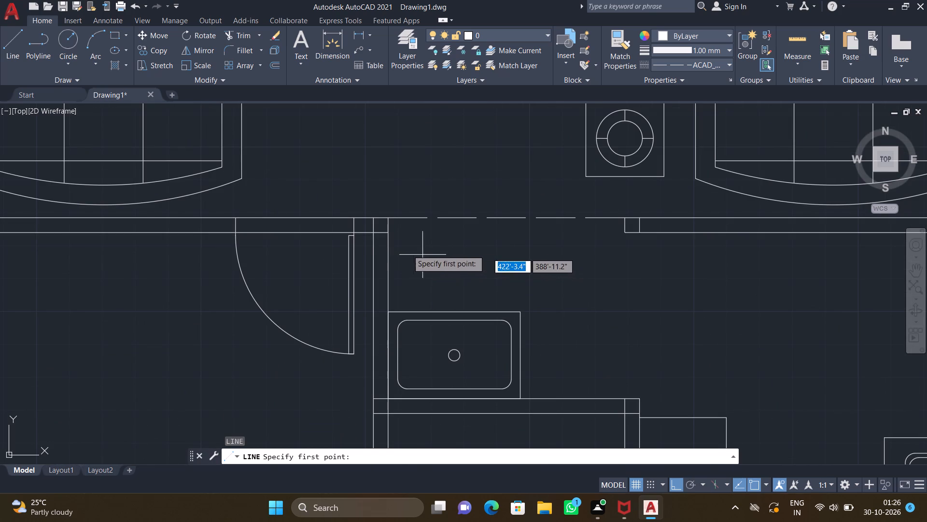
left_click(385, 234)
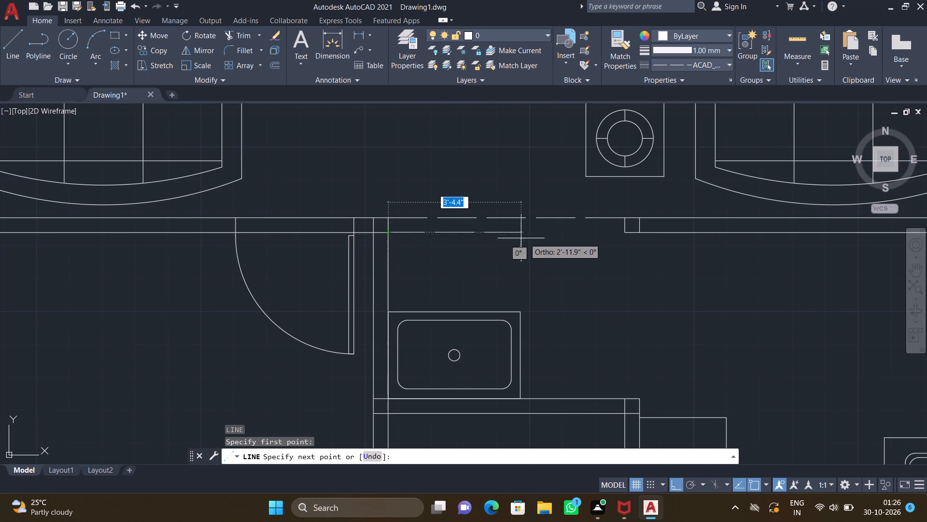
scroll(620, 238, "up", 2)
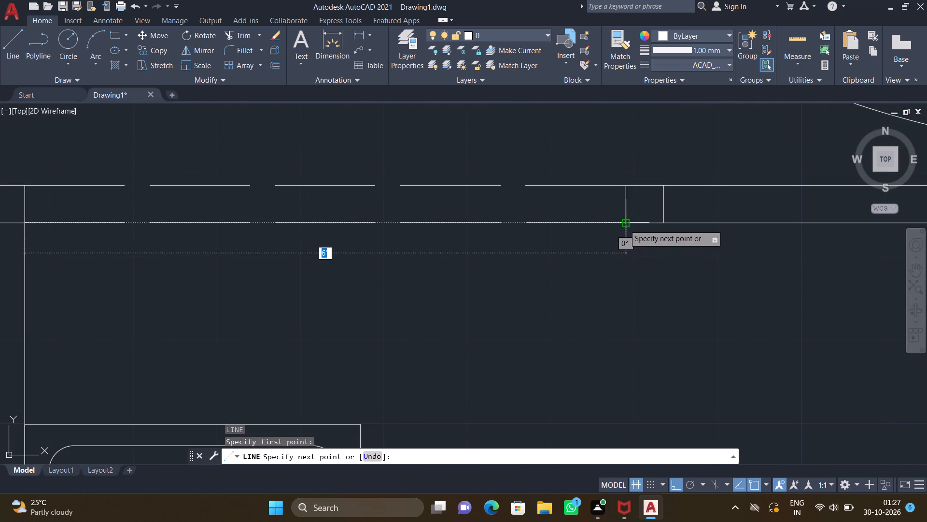
left_click(625, 224)
key("Return")
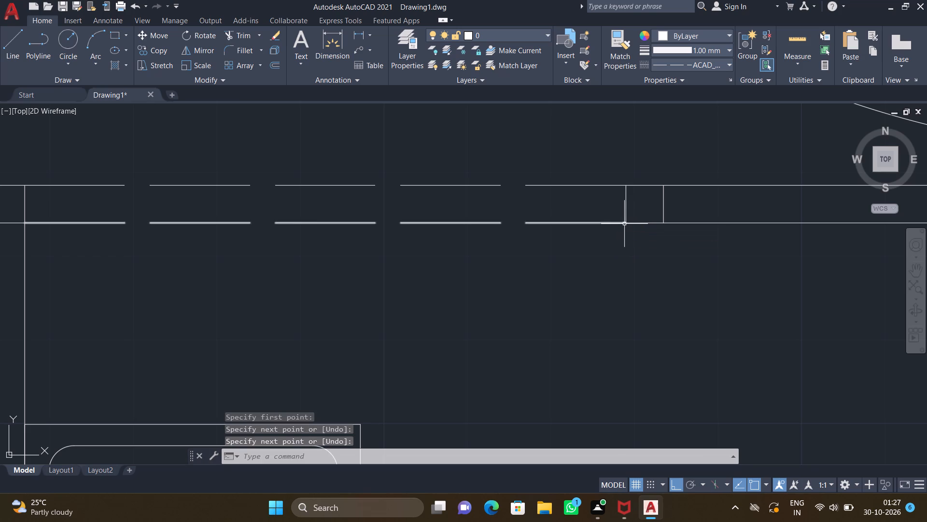
Draw a vertical dashed line across the opening between the wash-basin passage and kitchen, joining the wall corners on the kitchen side.
scroll(622, 225, "down", 3)
middle_click_drag(617, 253, 454, 212)
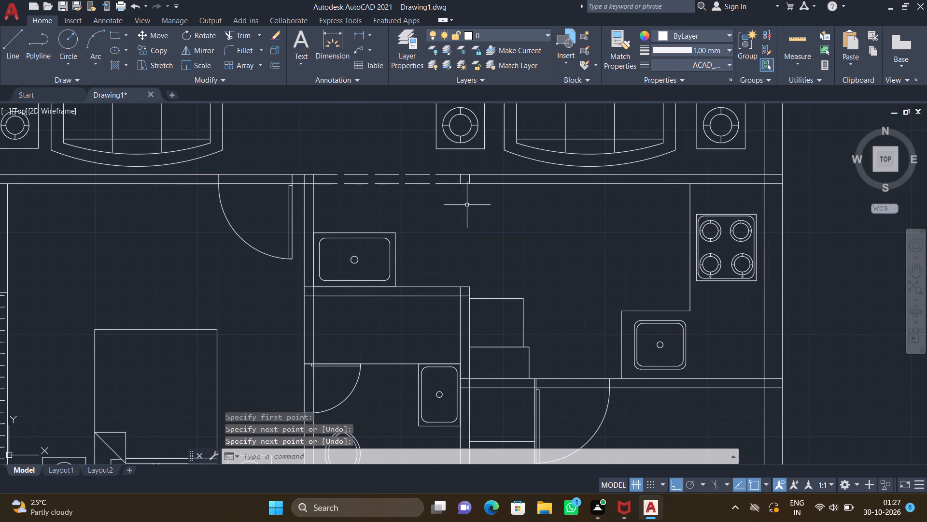
key("l")
key("Return")
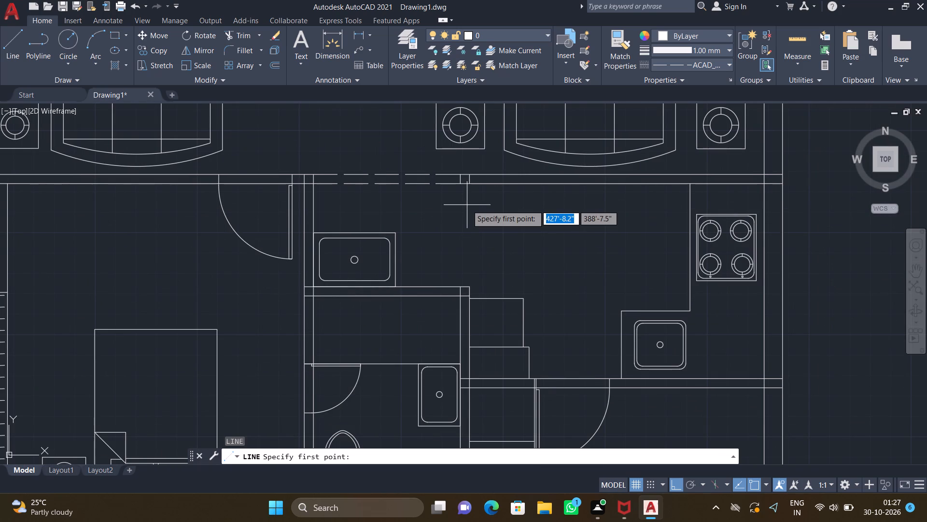
scroll(471, 187, "up", 1)
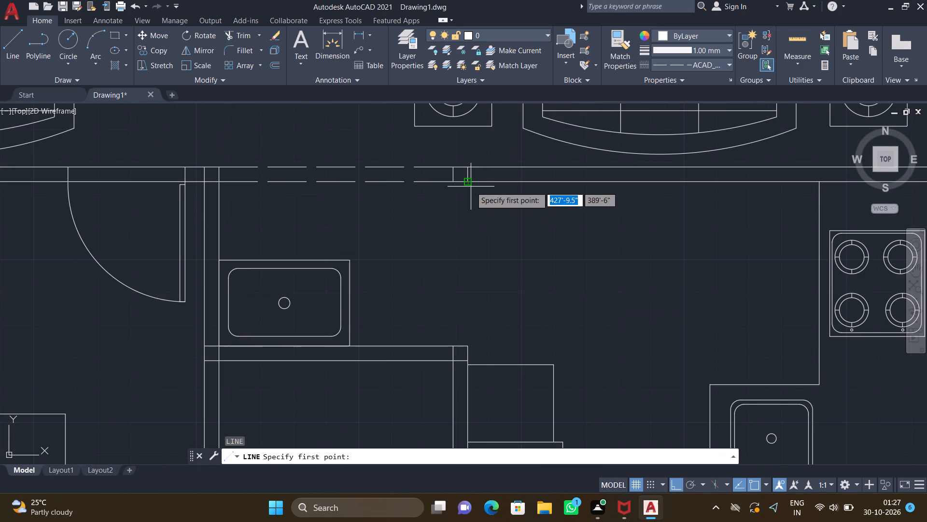
left_click_drag(465, 182, 468, 188)
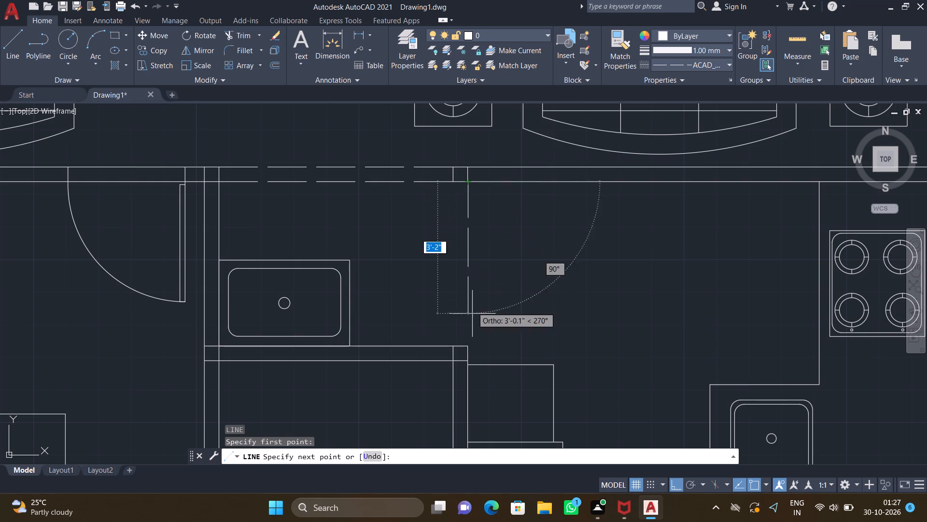
scroll(471, 336, "up", 1)
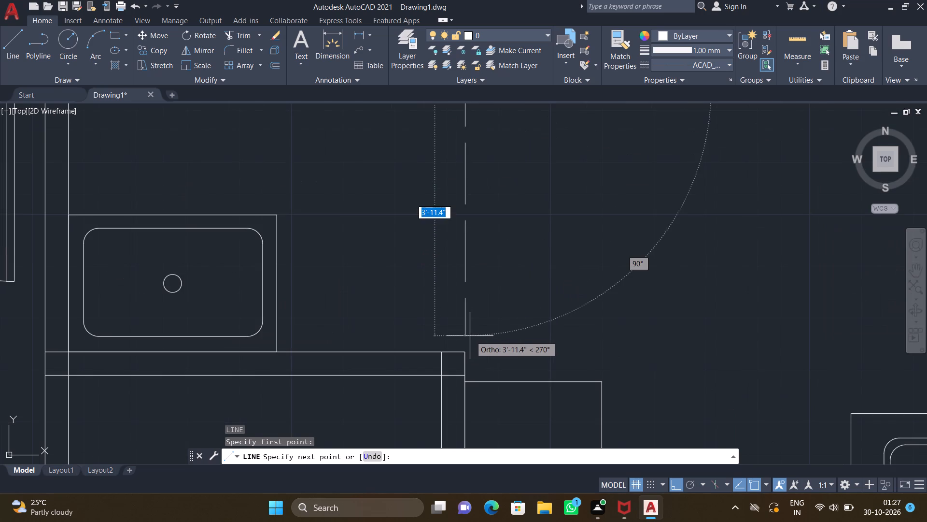
scroll(470, 336, "up", 1)
left_click(459, 362)
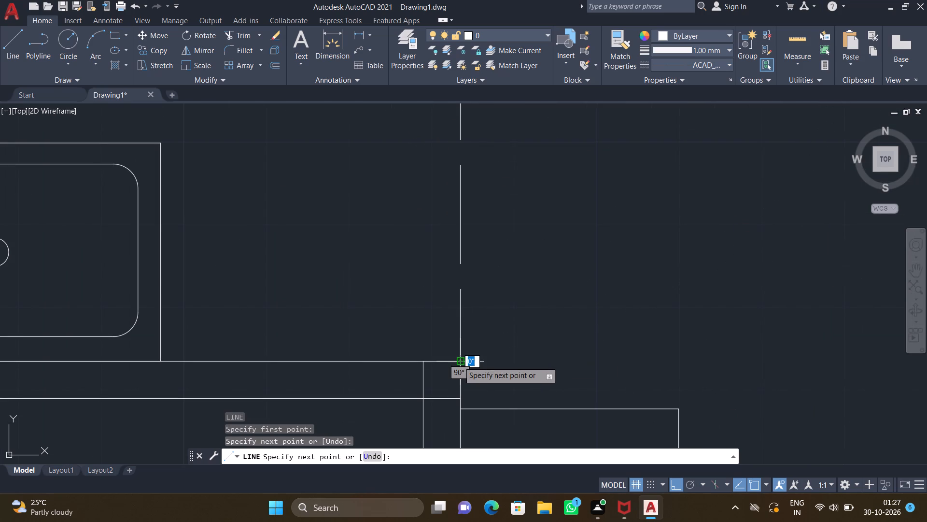
key("Return")
scroll(459, 359, "down", 2)
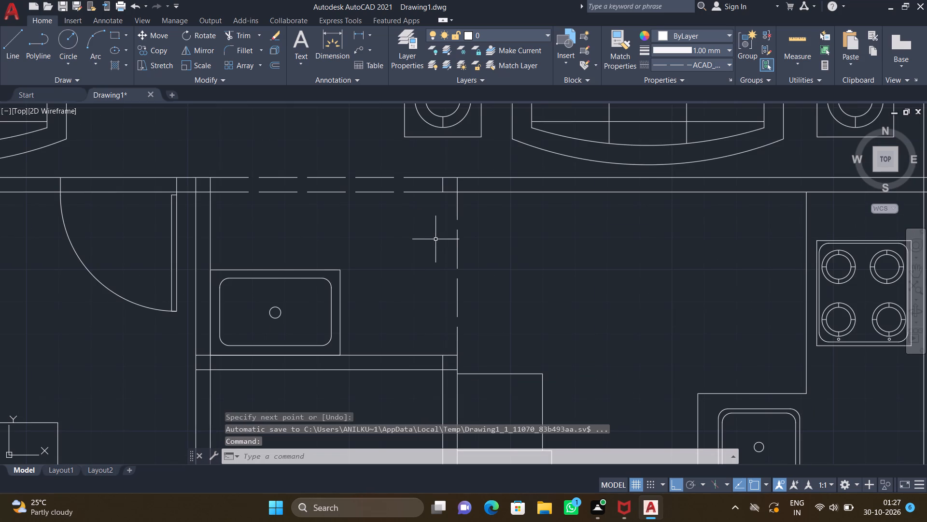
Draw a parallel vertical dashed line across the passage-to-kitchen opening, continuing the wall's passage-side face down to the partition below.
key("l")
key("Return")
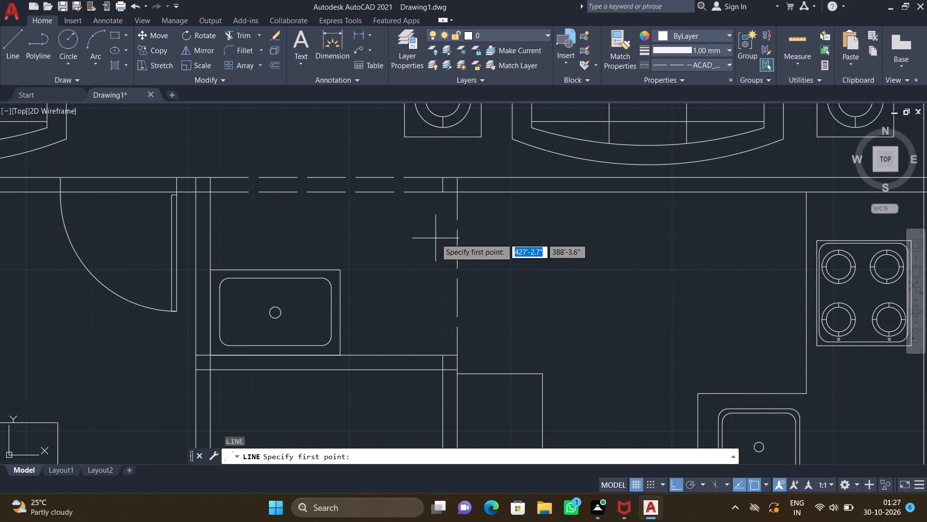
scroll(448, 202, "up", 2)
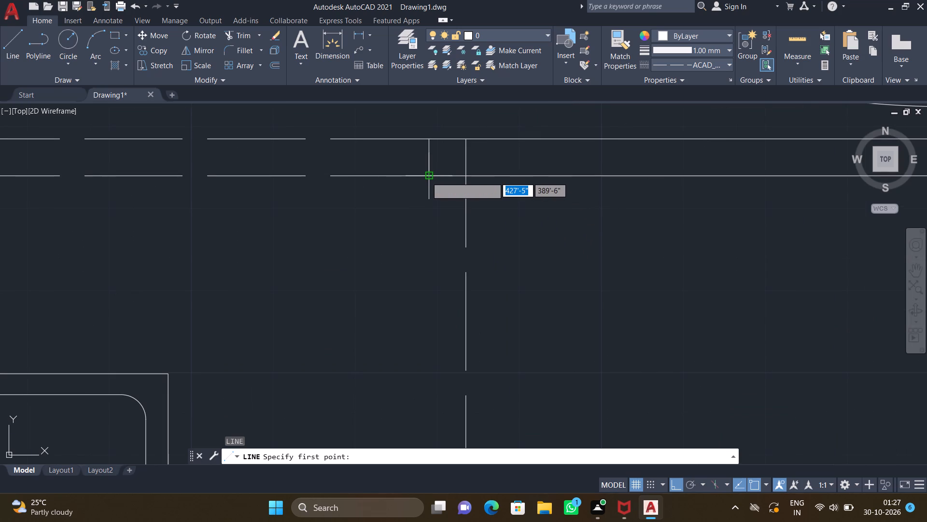
left_click(426, 177)
scroll(435, 229, "down", 3)
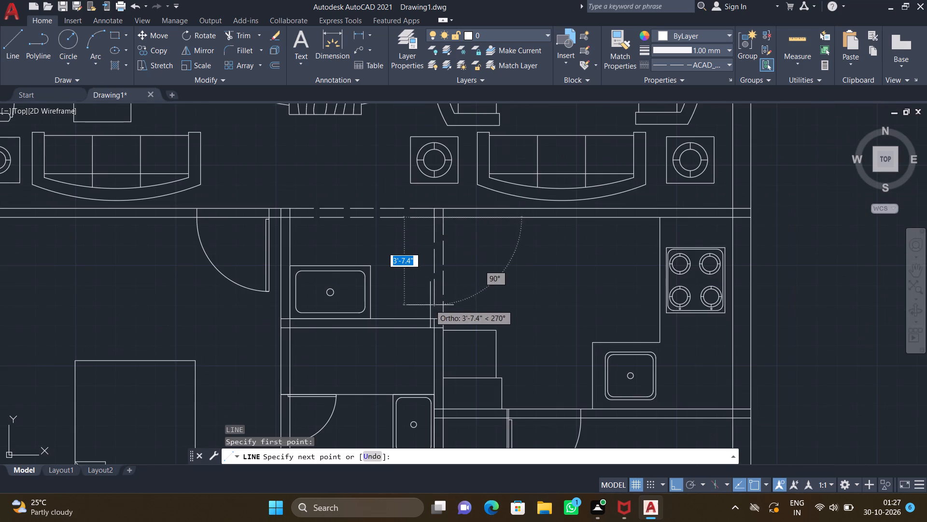
scroll(431, 311, "up", 2)
left_click(431, 334)
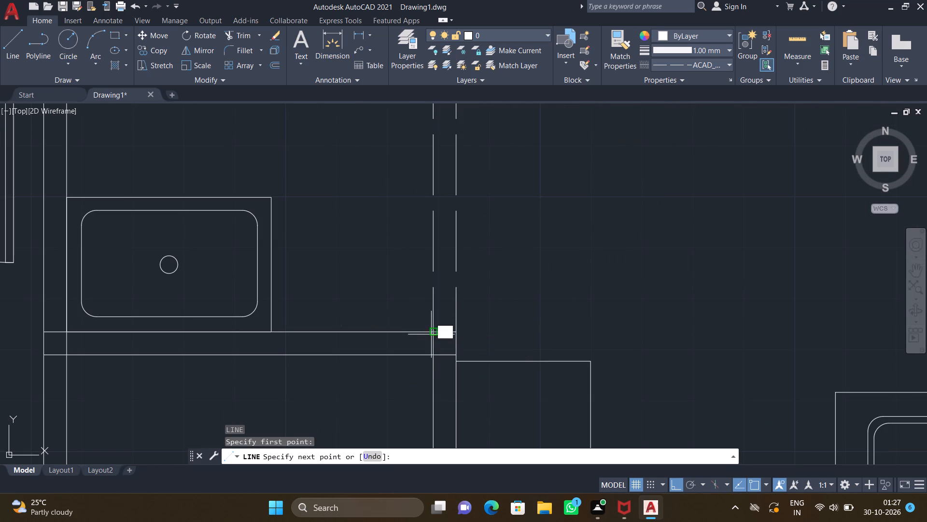
key("Return")
scroll(432, 333, "down", 2)
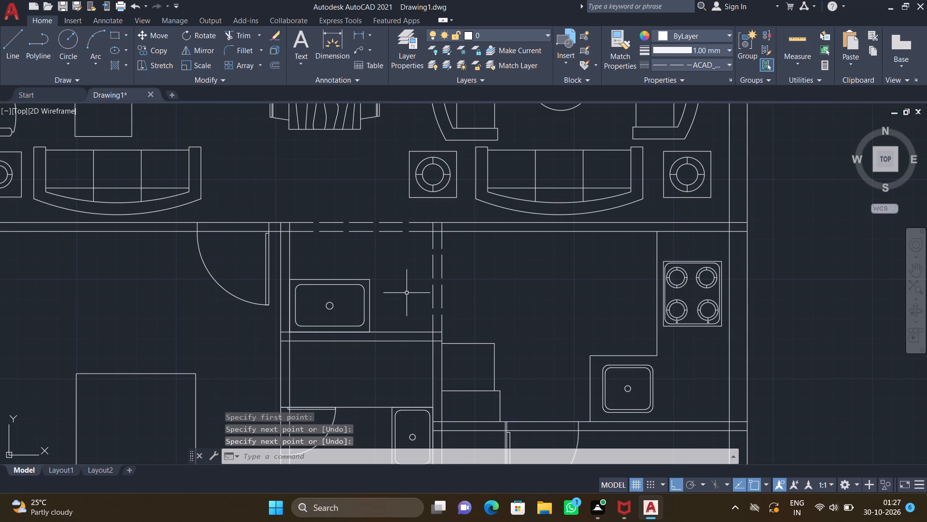
Draw a dashed diagonal across the narrow shaft at the north service area's west end, from its northwest to southeast corner, with Ortho off.
scroll(383, 287, "down", 3)
middle_click_drag(308, 228, 357, 268)
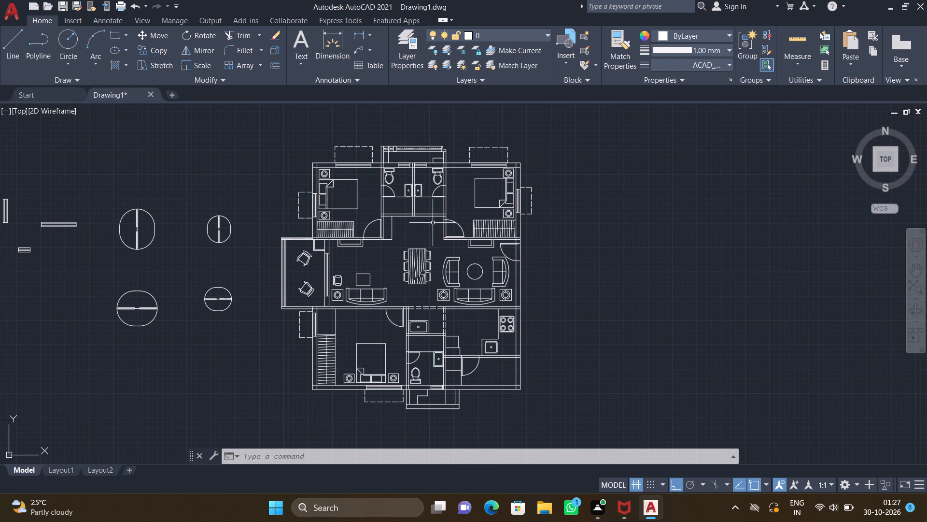
scroll(425, 217, "down", 1)
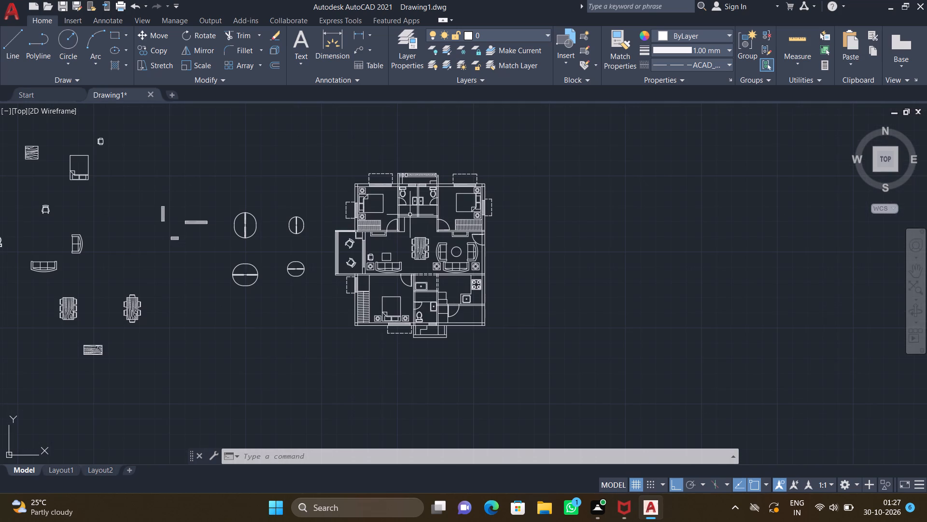
middle_click_drag(416, 229, 459, 245)
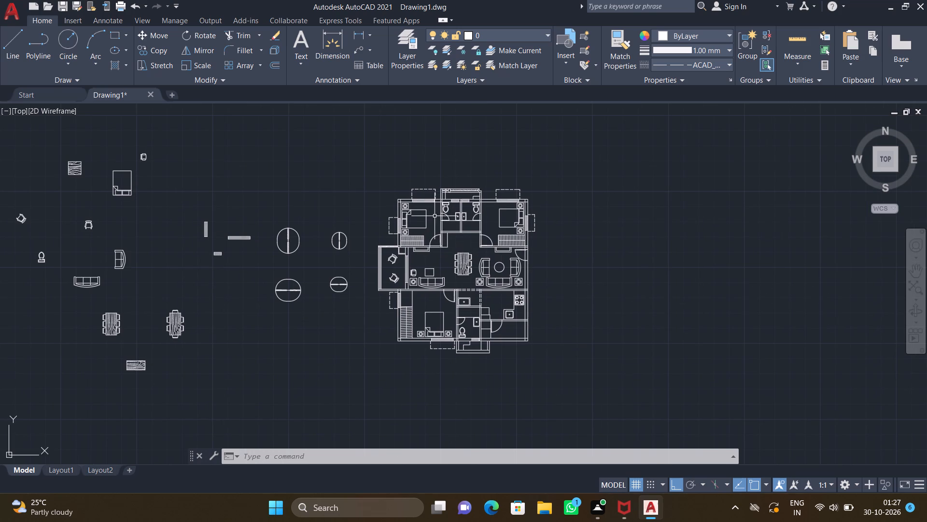
scroll(441, 184, "up", 3)
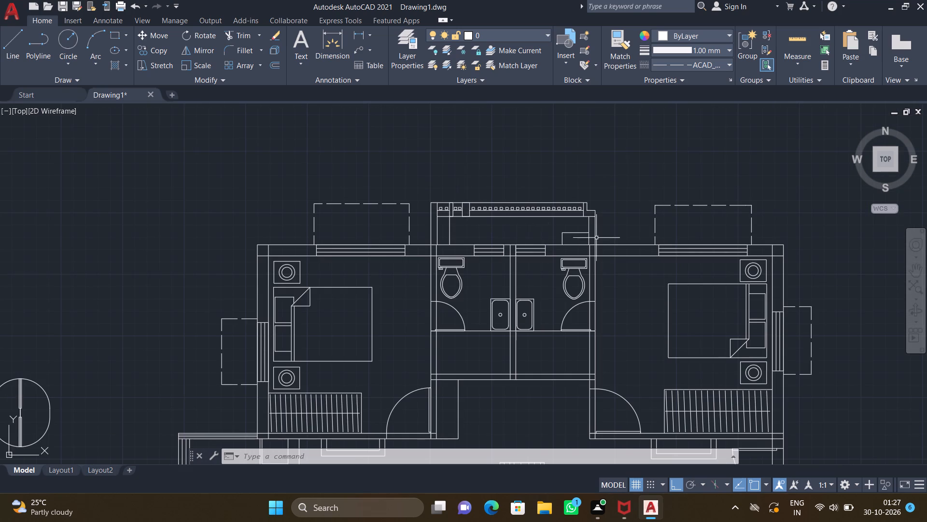
middle_click_drag(579, 238, 447, 209)
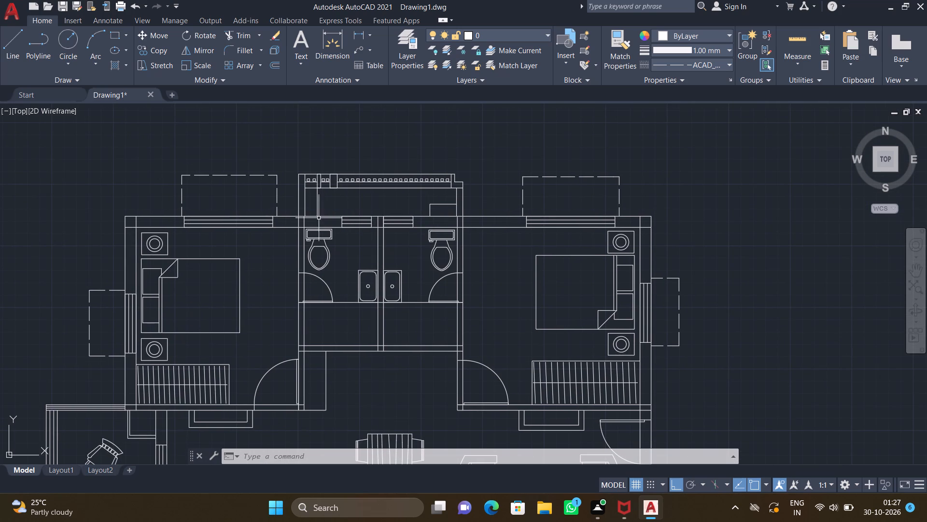
scroll(298, 207, "up", 2)
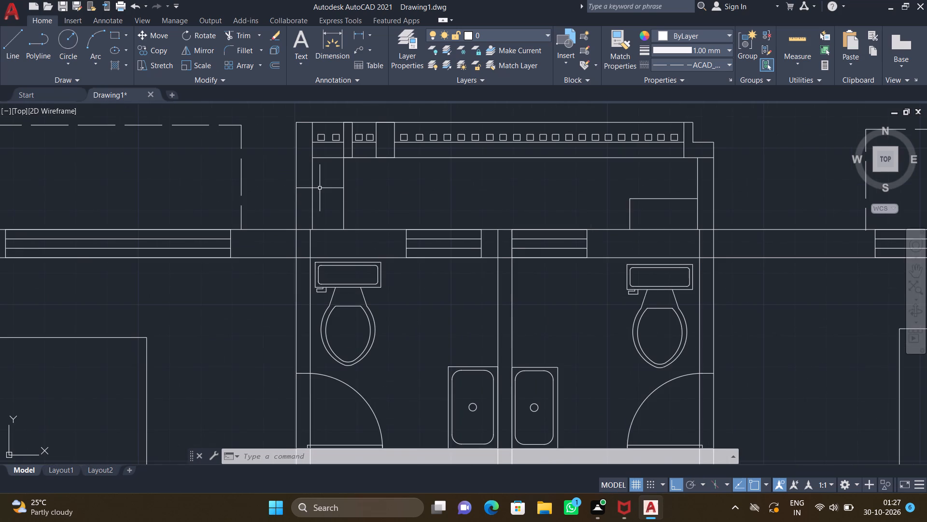
middle_click_drag(326, 198, 355, 231)
key("l")
key("Return")
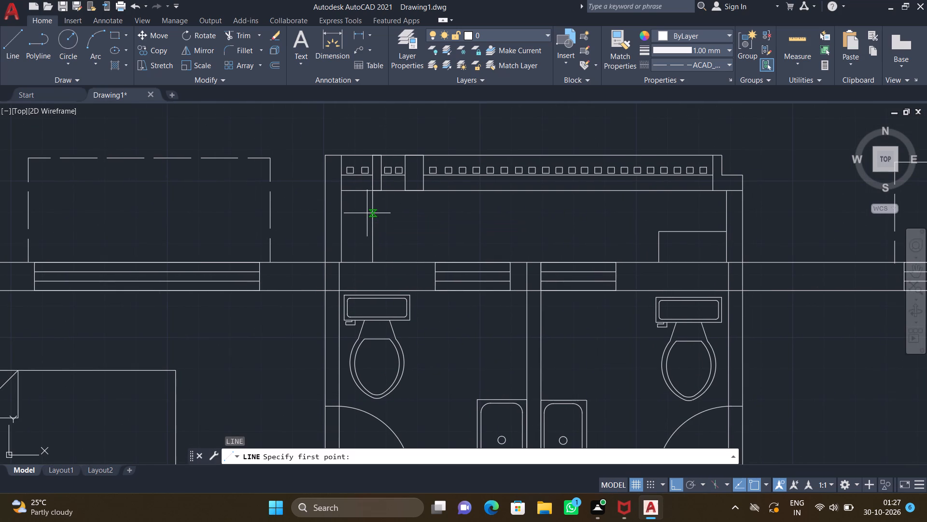
scroll(336, 199, "up", 2)
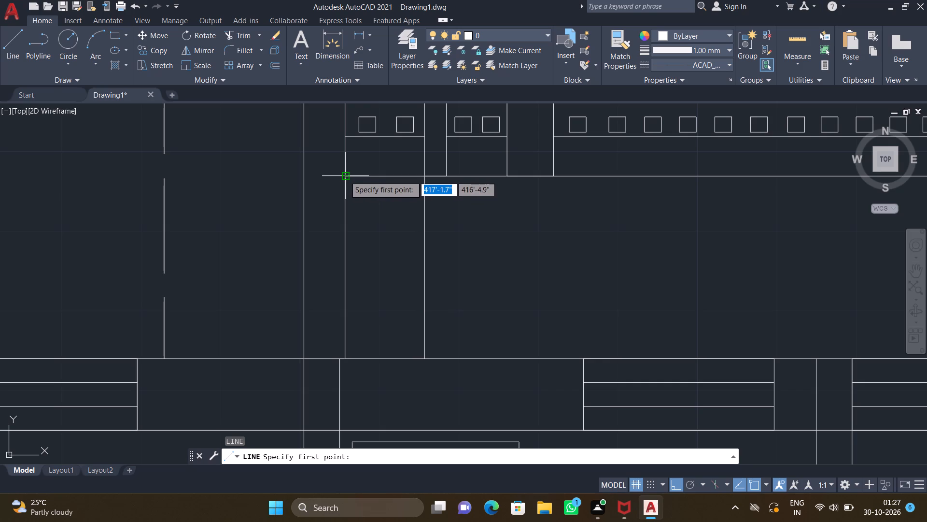
left_click_drag(345, 176, 348, 181)
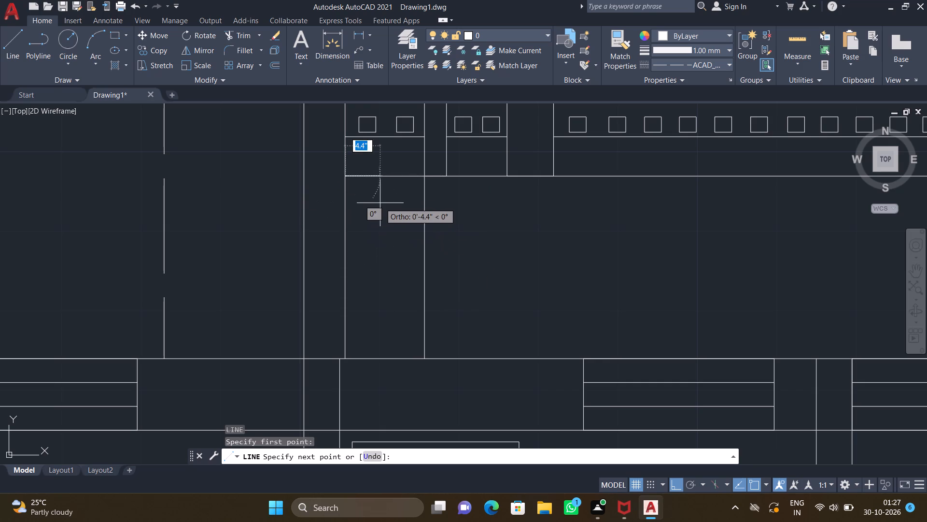
key("F8")
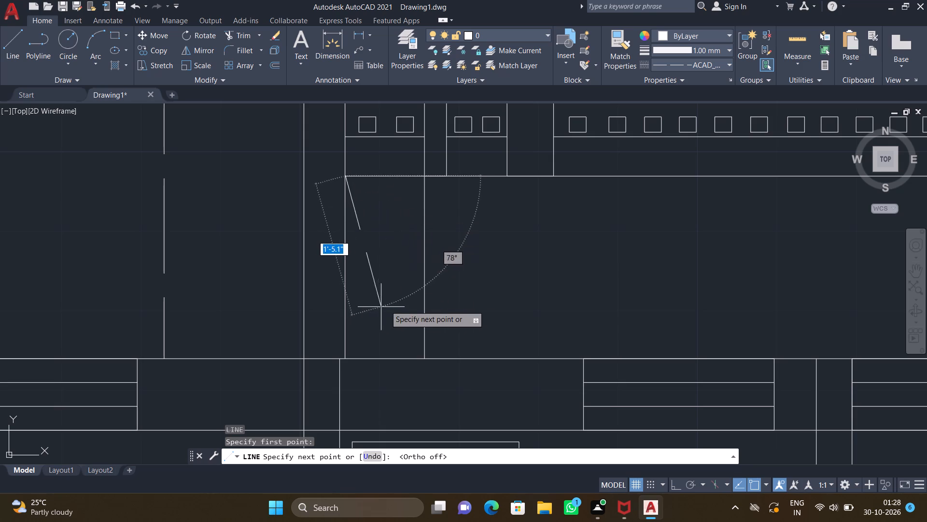
scroll(415, 344, "up", 2)
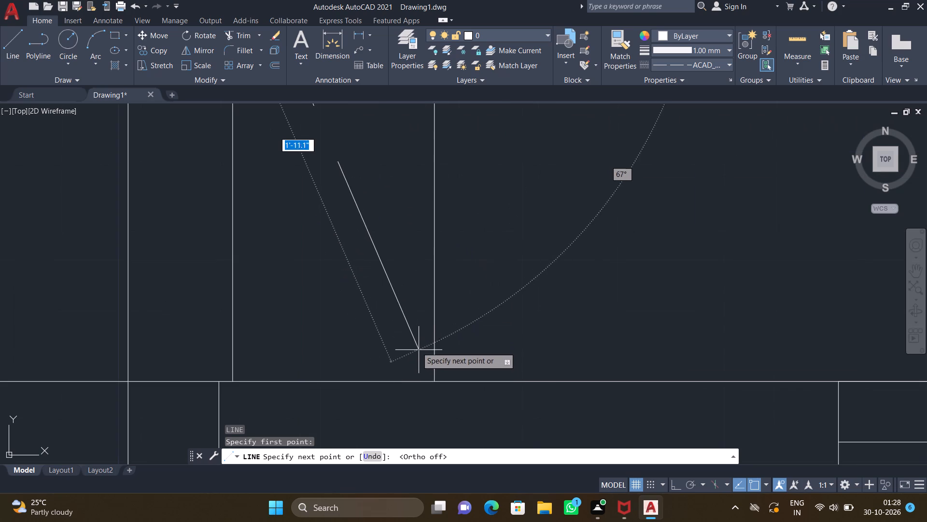
left_click(433, 381)
key("Return")
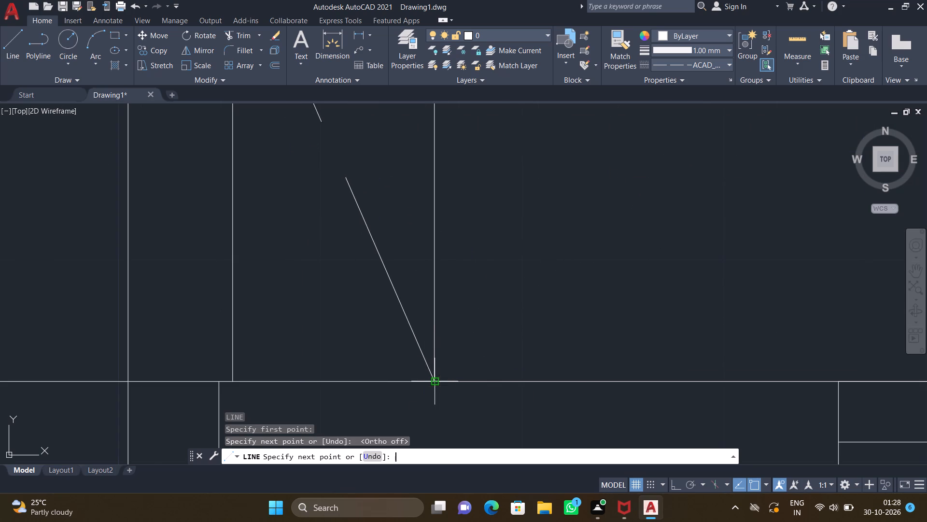
Draw the crossing dashed diagonal, about 2'-1" long, from the narrow west shaft's southwest corner to its northeast corner.
scroll(423, 344, "down", 3)
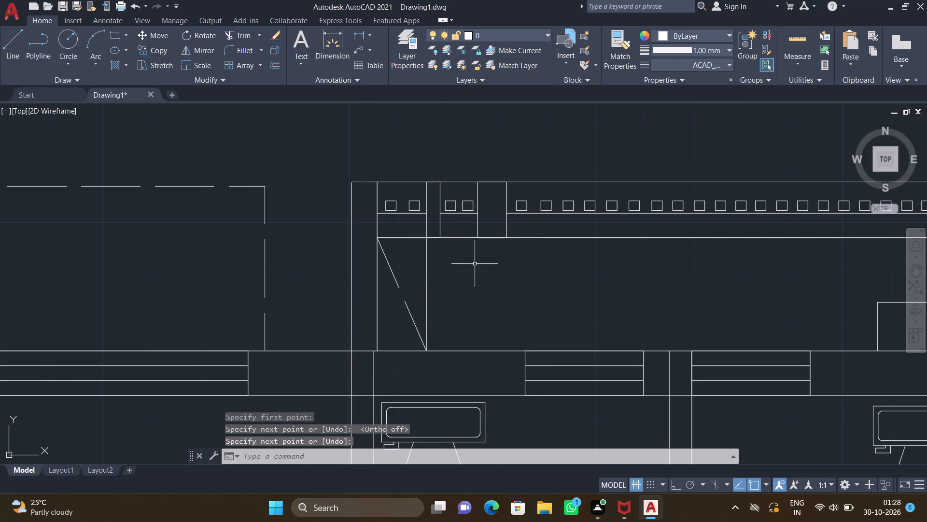
scroll(414, 270, "up", 1)
key("l")
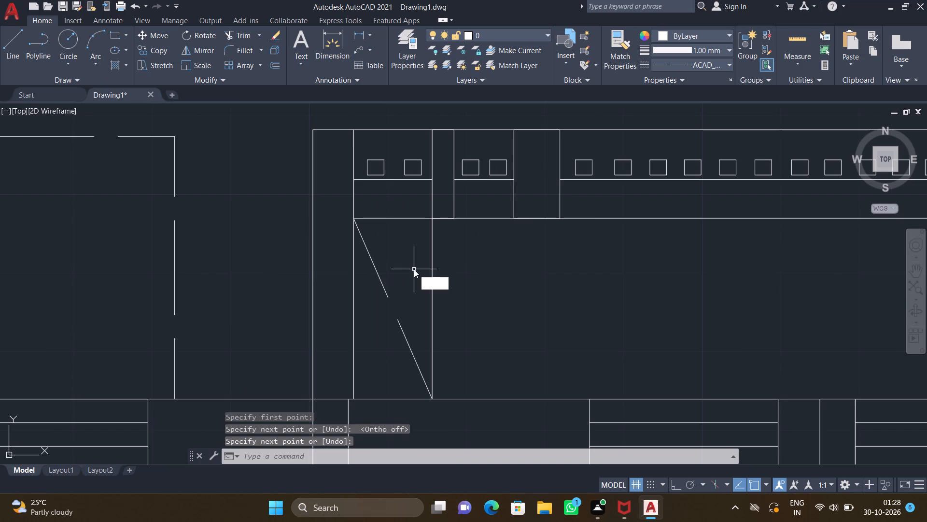
key("Return")
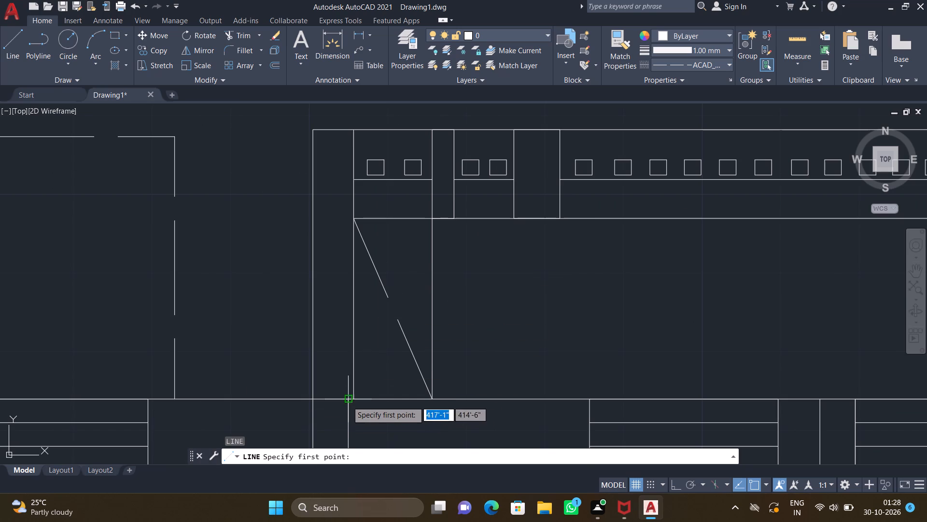
left_click(354, 396)
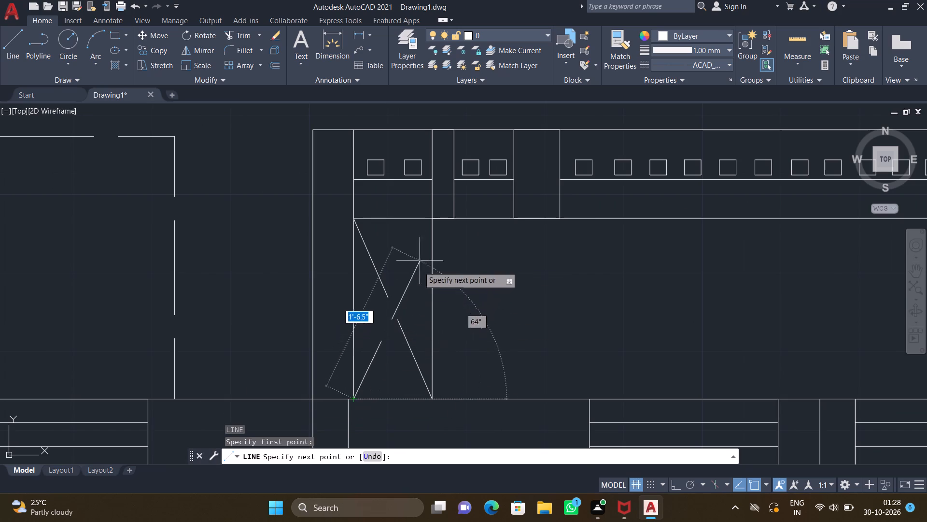
scroll(428, 229, "up", 4)
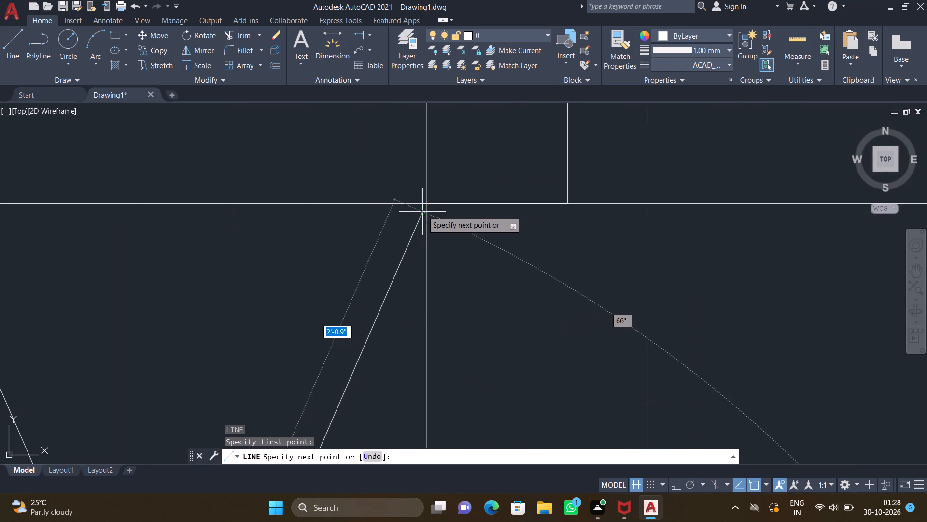
left_click(425, 201)
key("Return")
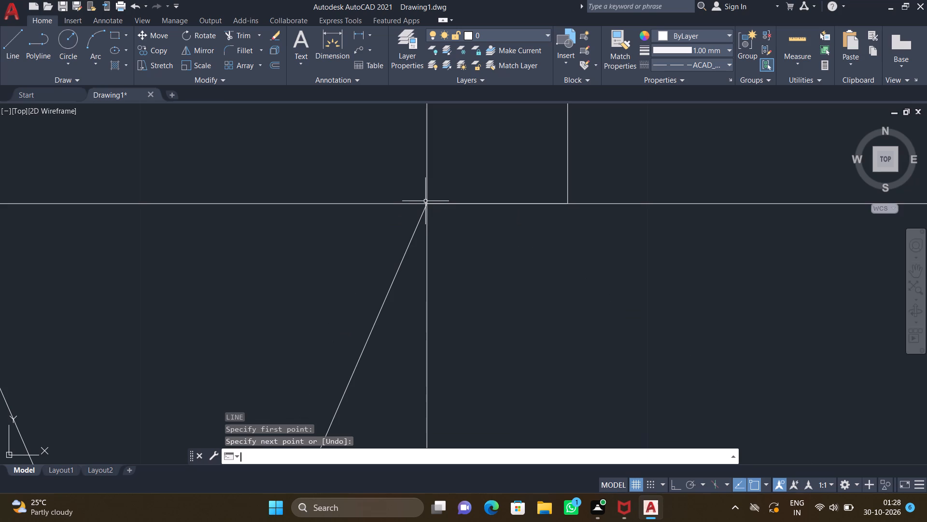
Draw a dashed diagonal across the small rectangle at the north service area's east end, from its northwest to southeast corner.
scroll(425, 201, "down", 5)
scroll(511, 267, "down", 3)
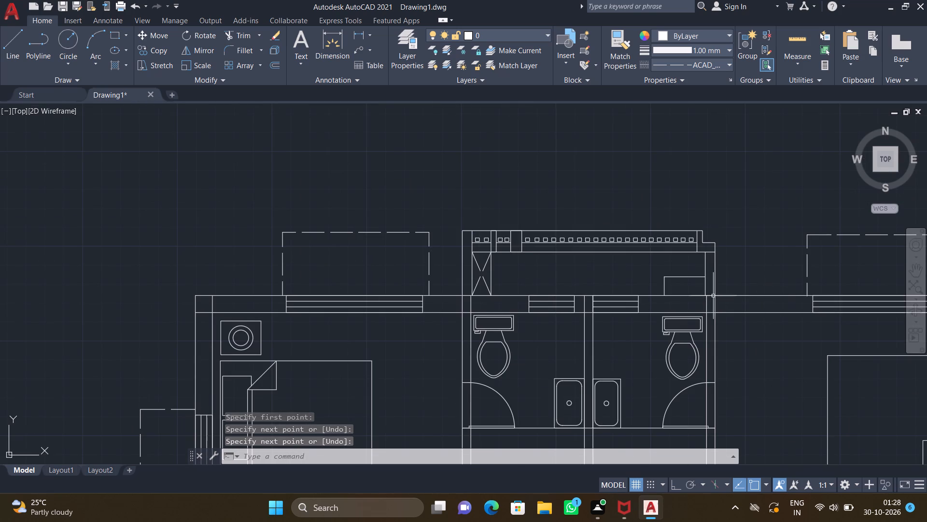
scroll(702, 301, "up", 3)
key("l")
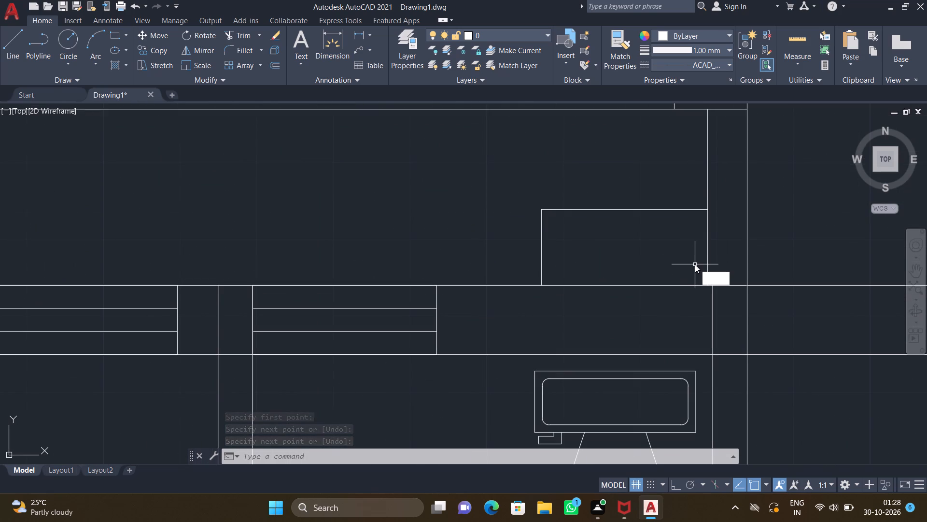
key("Return")
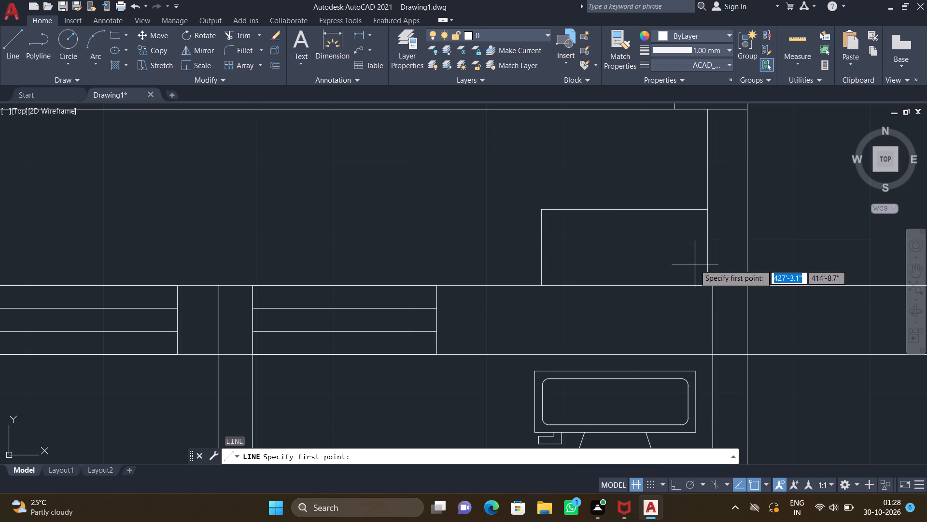
left_click_drag(540, 209, 540, 211)
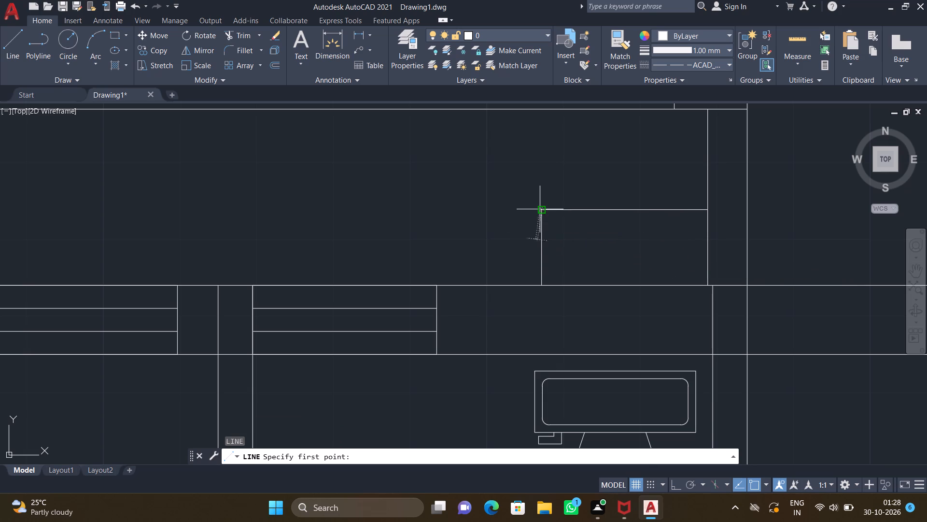
left_click_drag(540, 211, 545, 215)
scroll(698, 276, "up", 1)
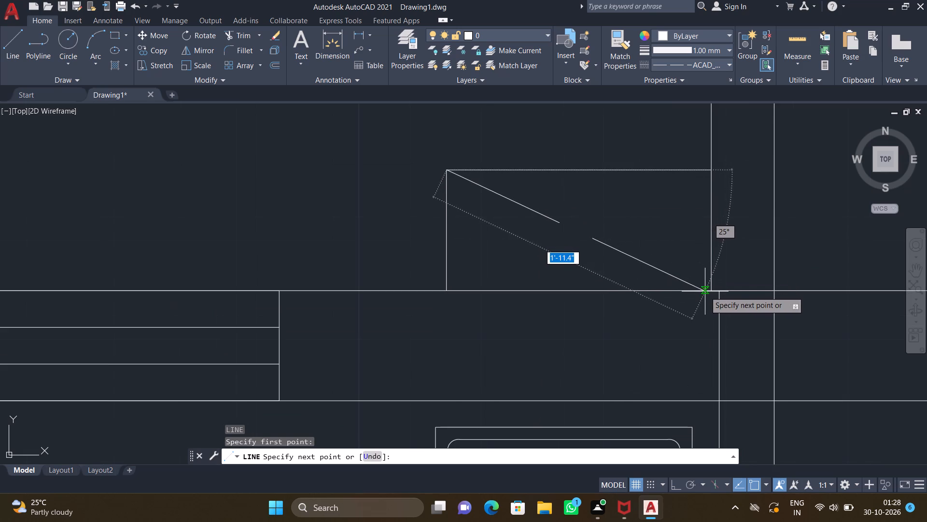
left_click(710, 291)
key("Return")
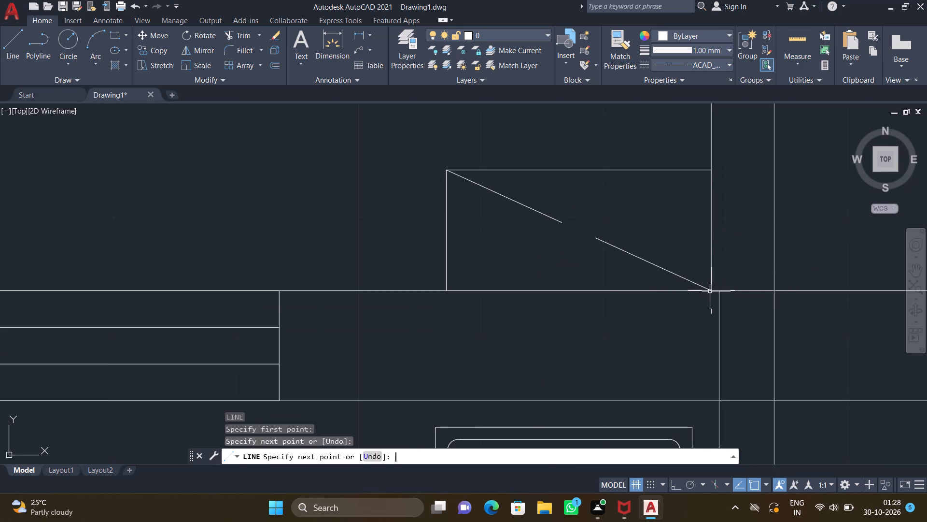
Draw the crossing dashed diagonal, about 2' long, from the small east rectangle's southwest corner to its northeast corner.
key("l")
key("Return")
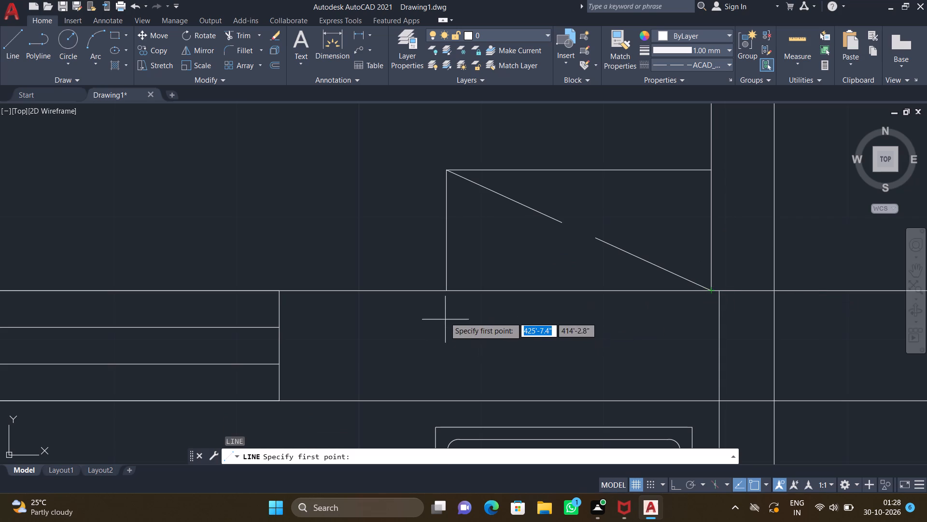
left_click(446, 290)
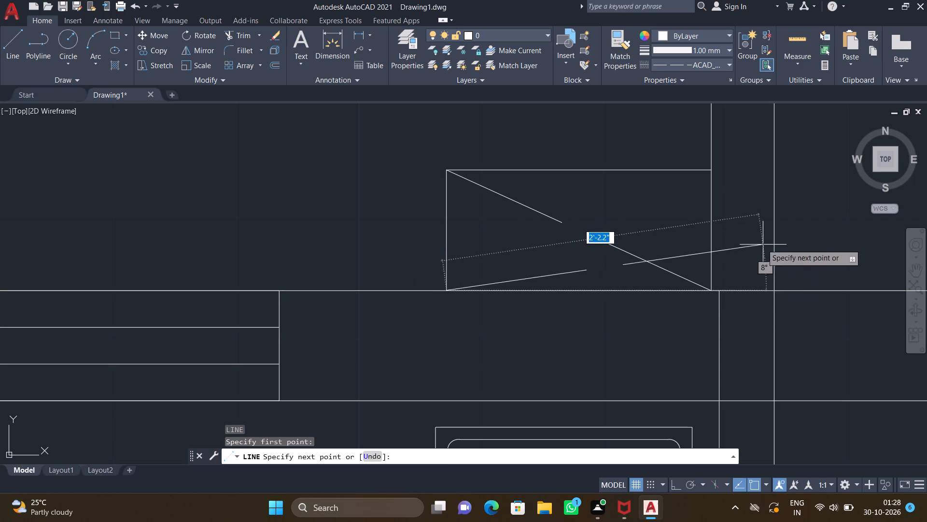
scroll(707, 187, "up", 4)
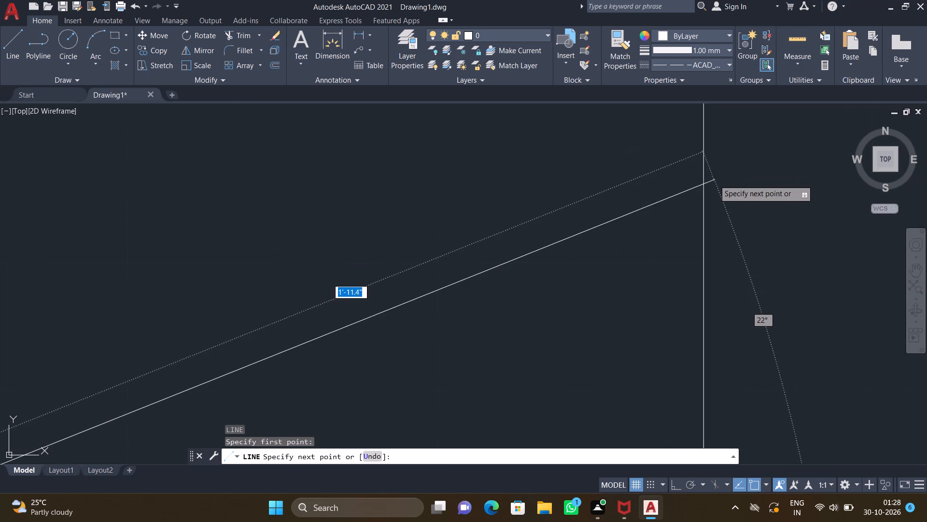
scroll(694, 163, "down", 2)
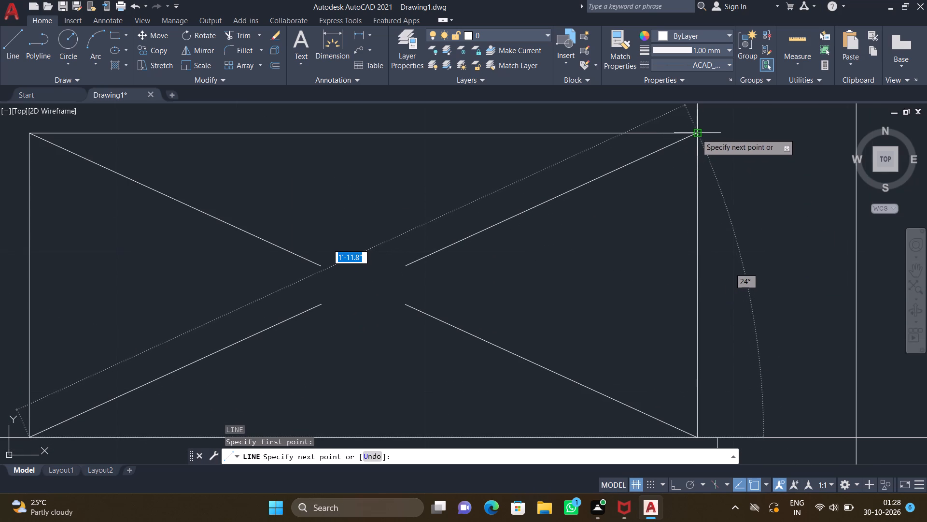
left_click(697, 133)
key("Return")
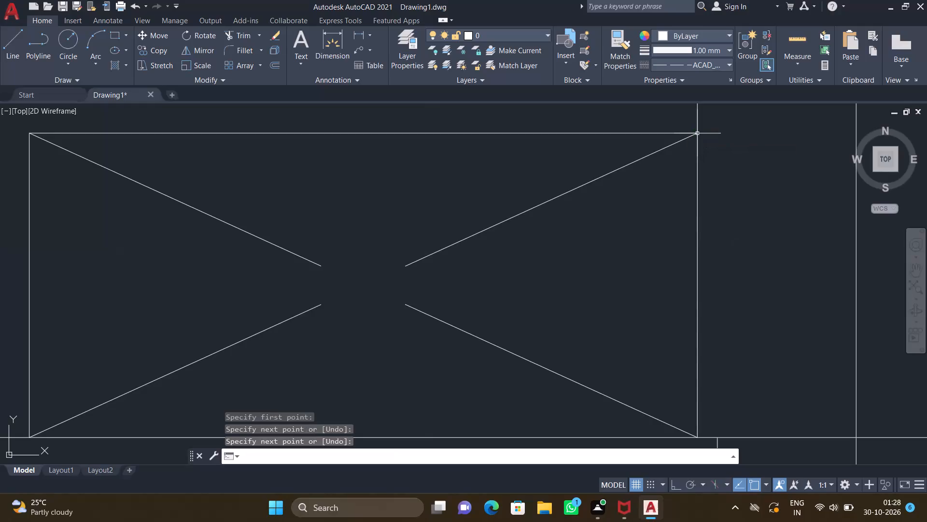
Draw a dashed diagonal in the south service area's L-shaped shaft, from its south leg's southeast corner to the L's northwest corner.
scroll(693, 157, "down", 5)
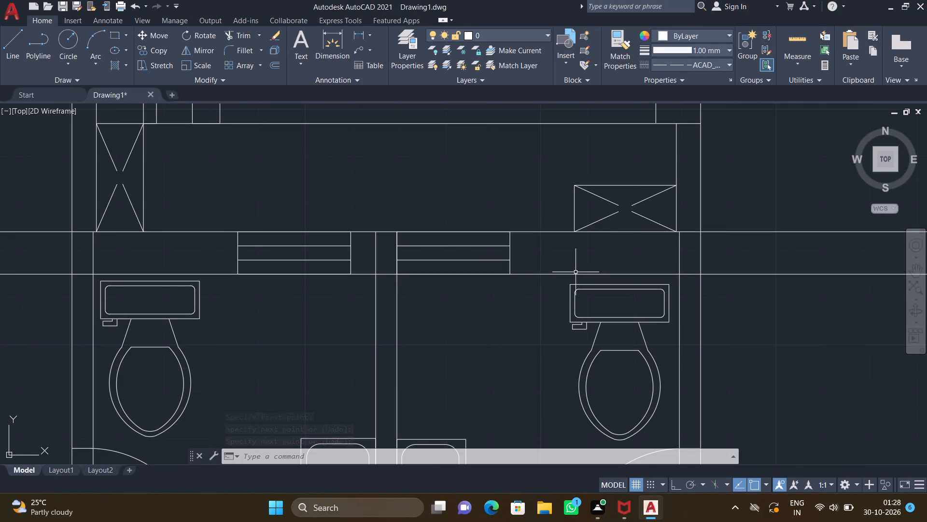
scroll(568, 278, "down", 3)
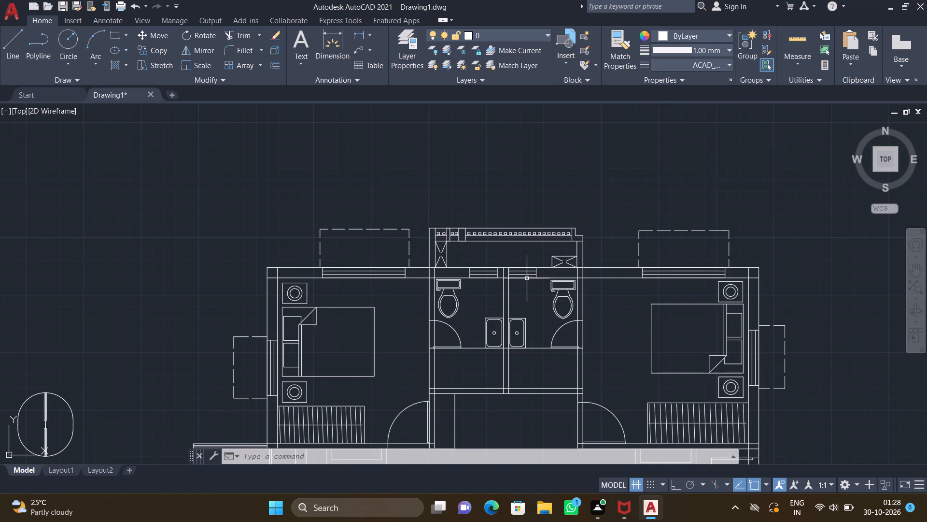
middle_click_drag(532, 318, 481, 227)
scroll(504, 250, "down", 3)
middle_click_drag(489, 301, 524, 259)
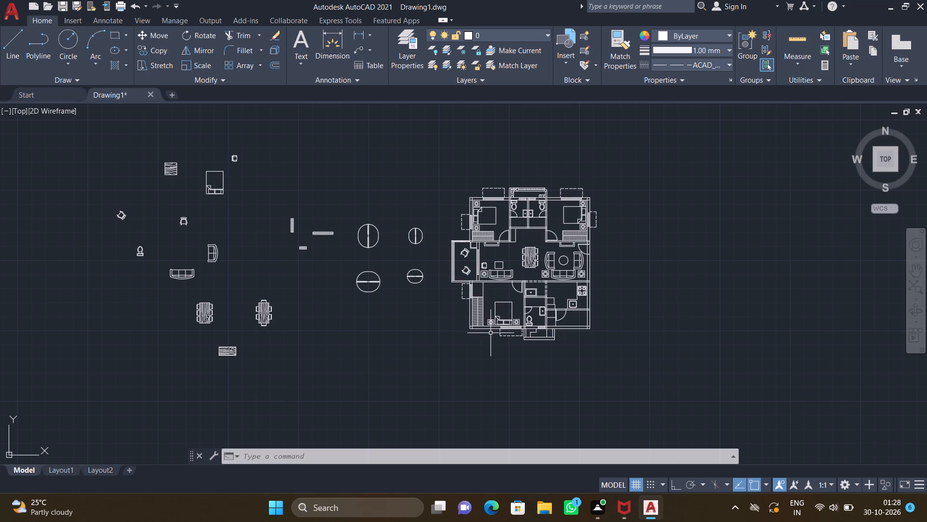
scroll(491, 334, "up", 3)
middle_click(472, 310)
scroll(604, 325, "down", 2)
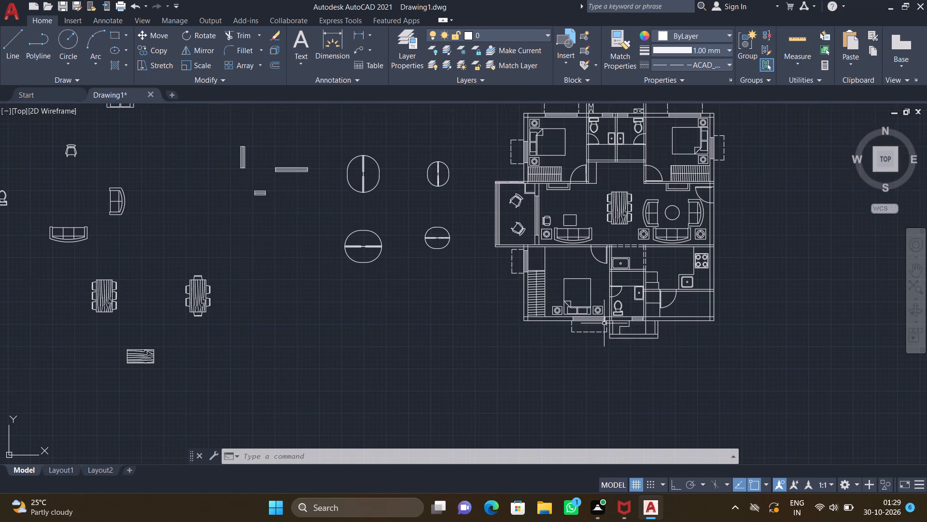
middle_click(516, 368)
scroll(647, 296, "up", 2)
scroll(565, 385, "up", 2)
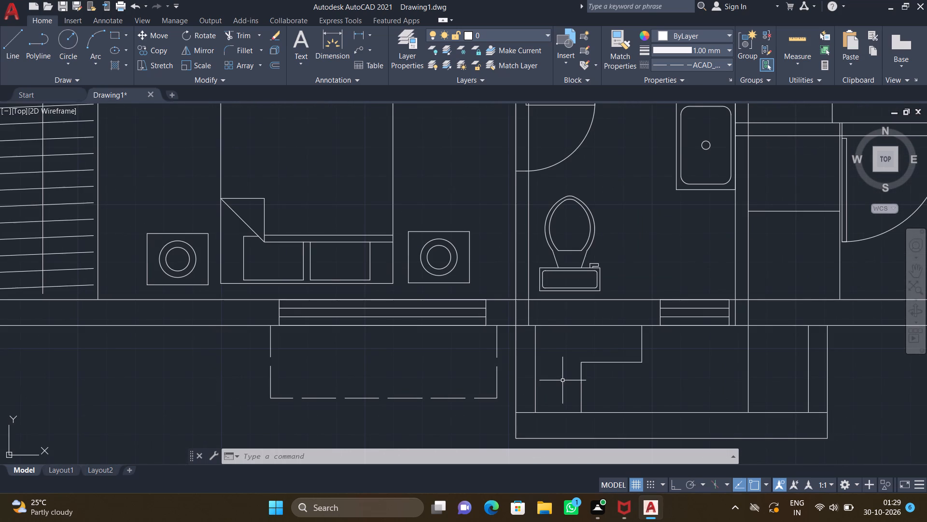
key("l")
key("Return")
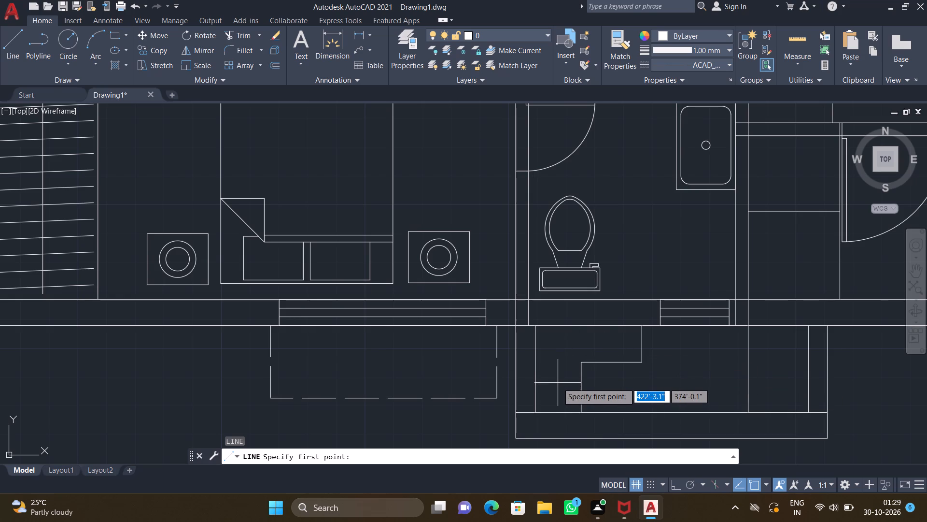
scroll(580, 410, "up", 1)
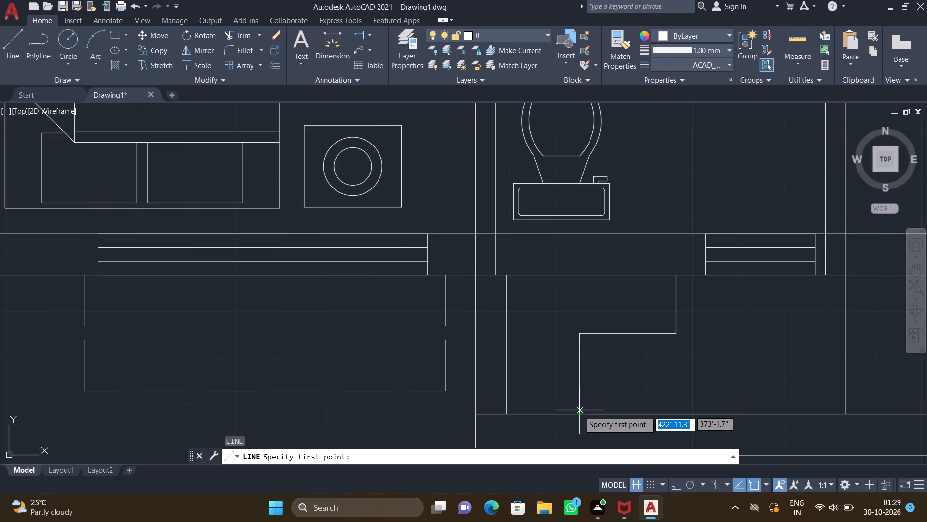
left_click_drag(576, 415, 571, 411)
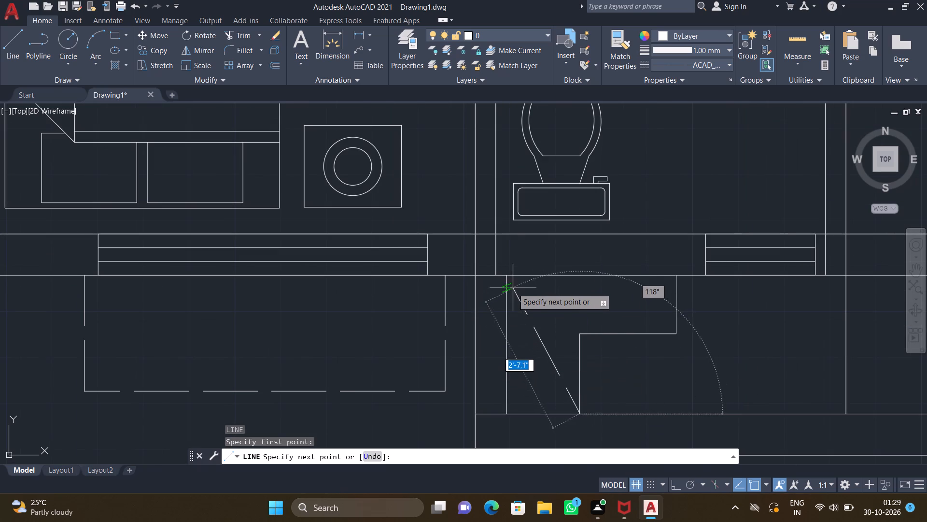
scroll(513, 288, "up", 2)
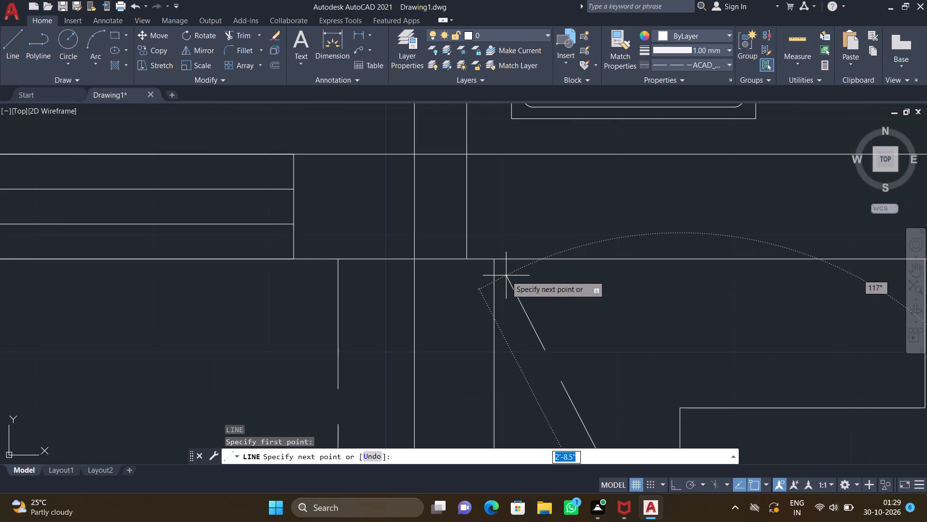
left_click(492, 261)
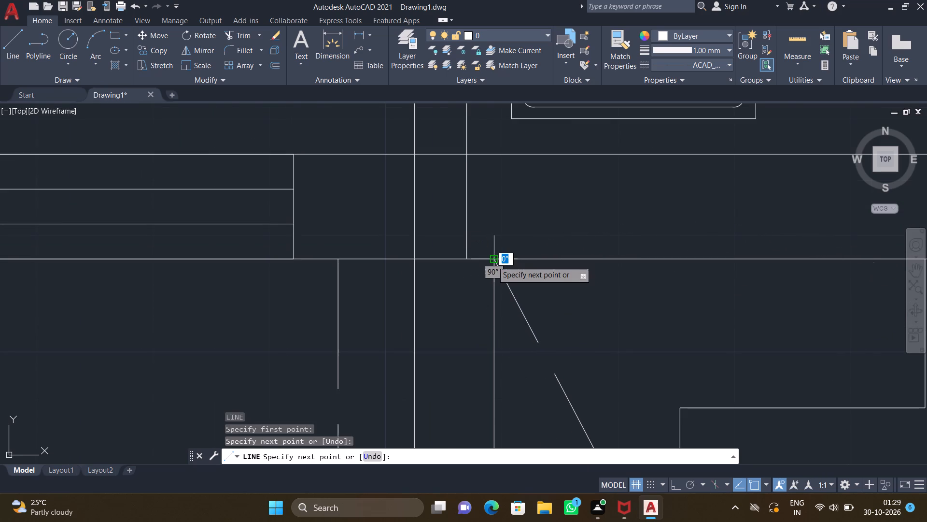
key("Return")
Draw the crossing dashed line in the L-shaped shaft's south leg, from its southwest corner to the L's inner corner.
scroll(533, 263, "down", 2)
middle_click_drag(548, 295, 529, 283)
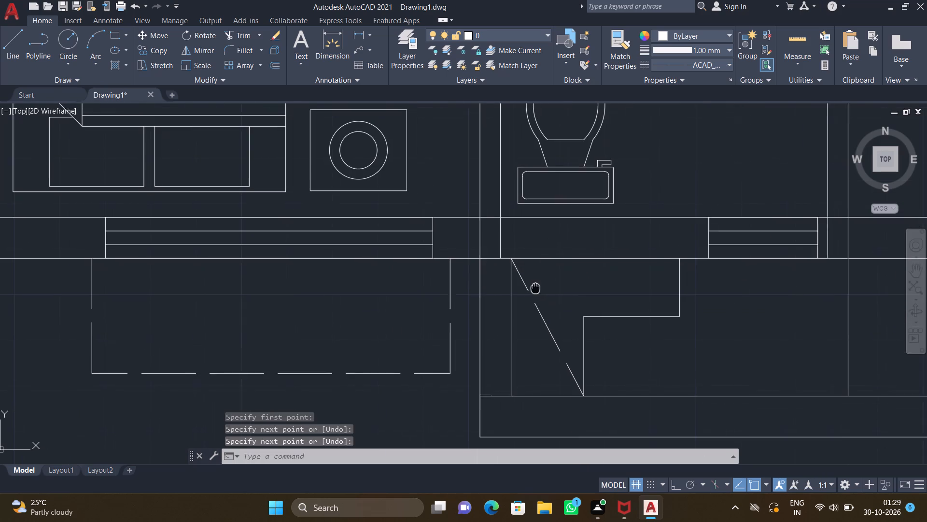
middle_click_drag(529, 283, 414, 227)
key("l")
key("Return")
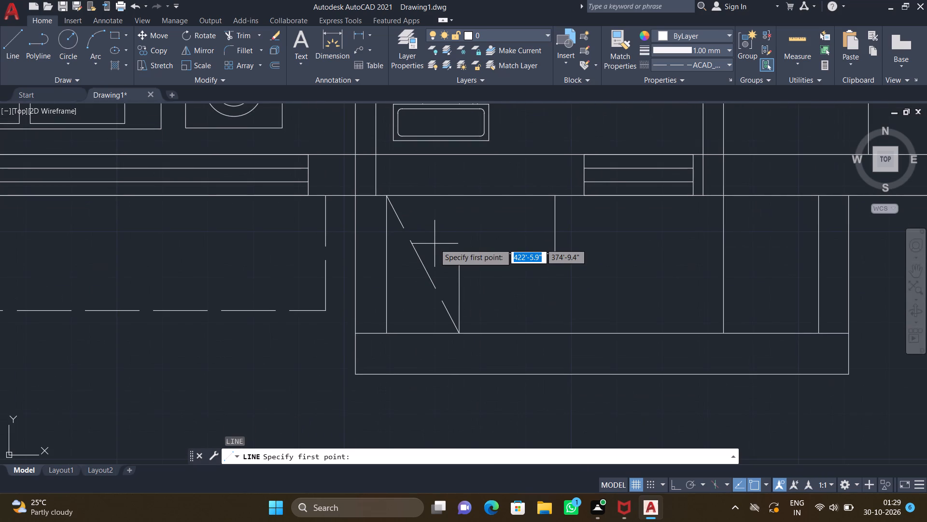
left_click(390, 333)
scroll(456, 260, "up", 2)
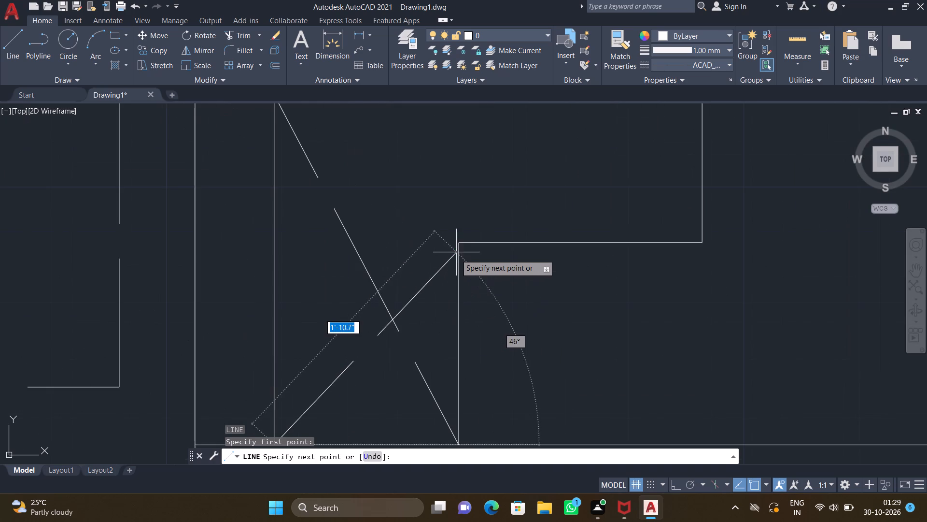
left_click(460, 242)
key("Return")
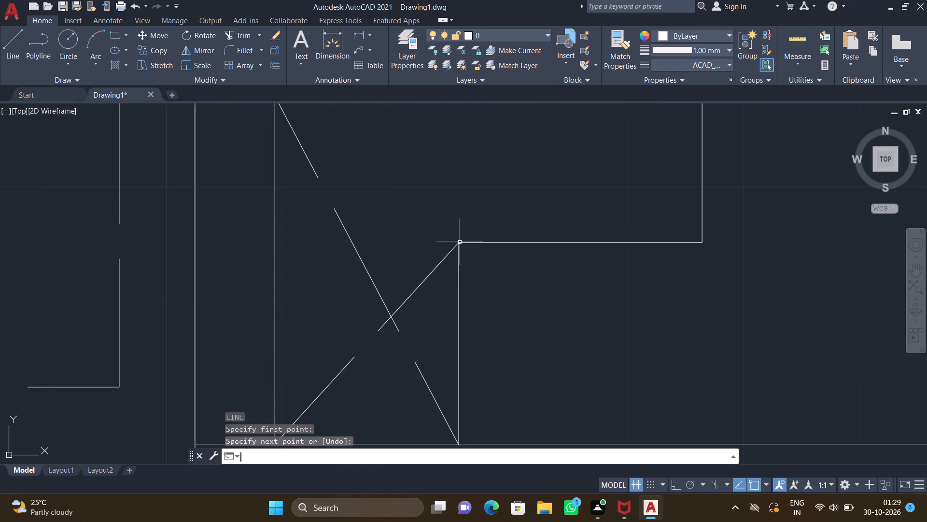
Draw a dashed line about 2'-1" long from the L-shaped shaft's inner corner to its northeast corner.
scroll(450, 236, "down", 3)
middle_click_drag(456, 243, 454, 279)
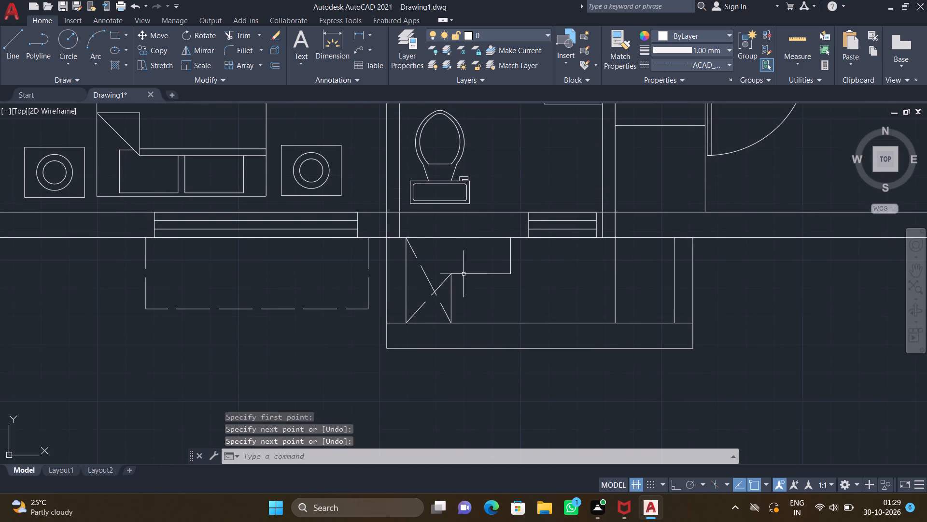
key("l")
key("Return")
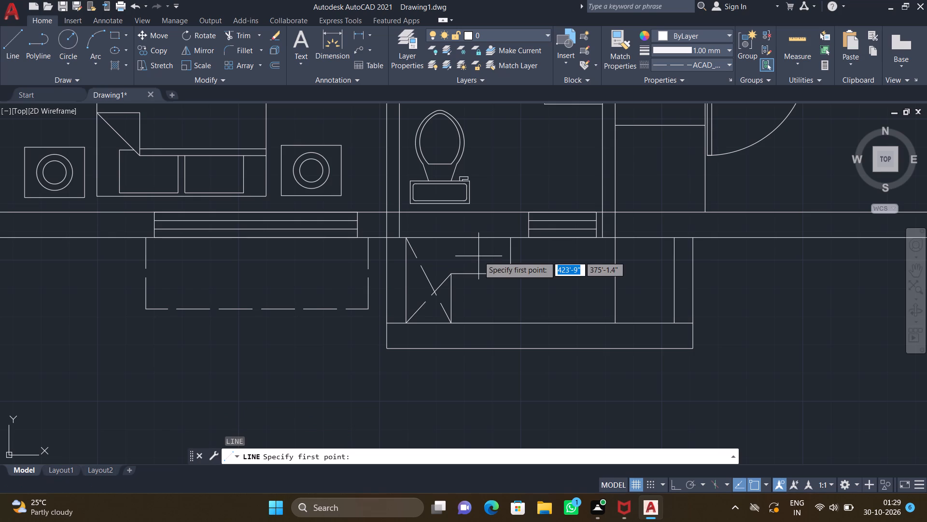
scroll(457, 276, "up", 2)
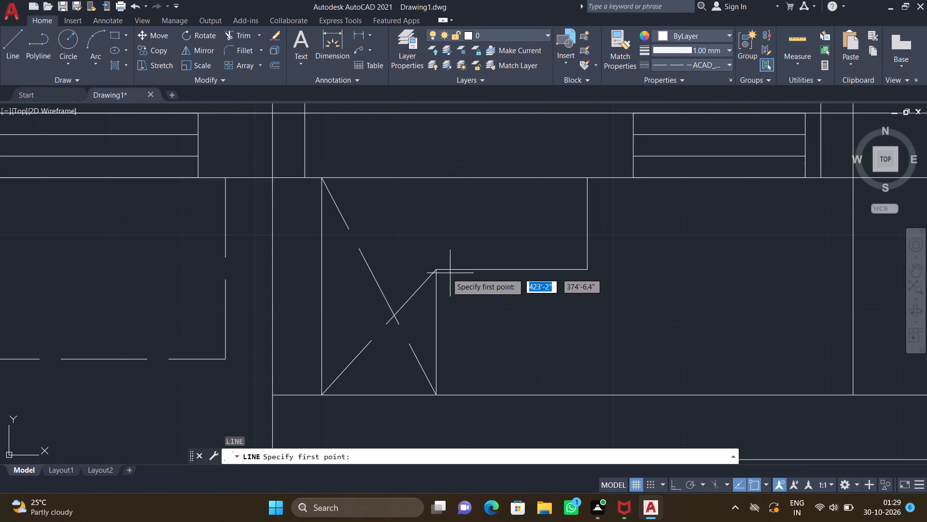
left_click(438, 270)
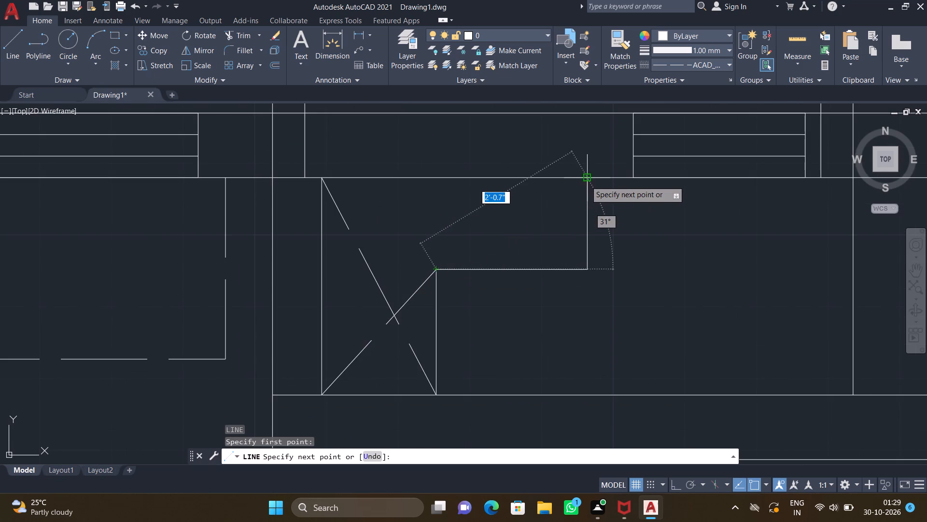
scroll(586, 181, "up", 3)
left_click(579, 172)
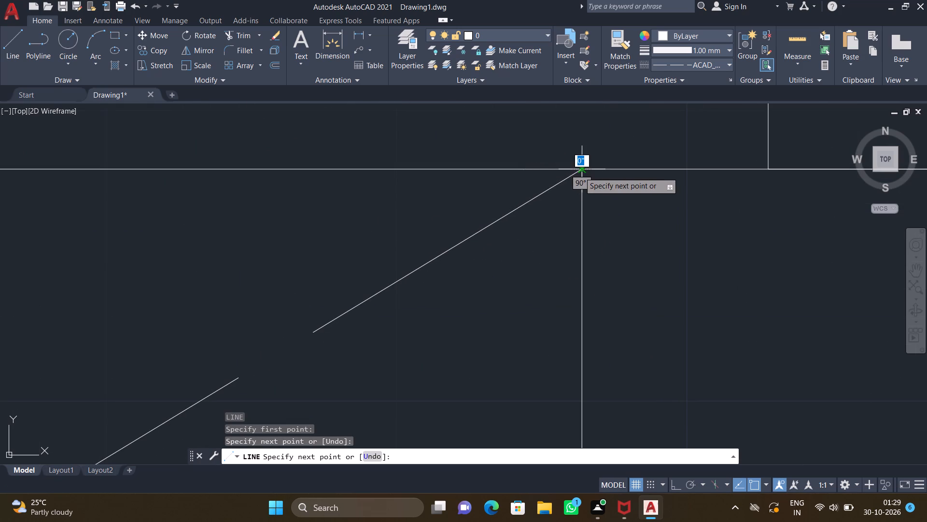
key("Return")
Draw the crossing dashed line, about 3'-3" long, from the L-shaped shaft's northwest corner to the east arm's southeast corner.
scroll(578, 172, "down", 3)
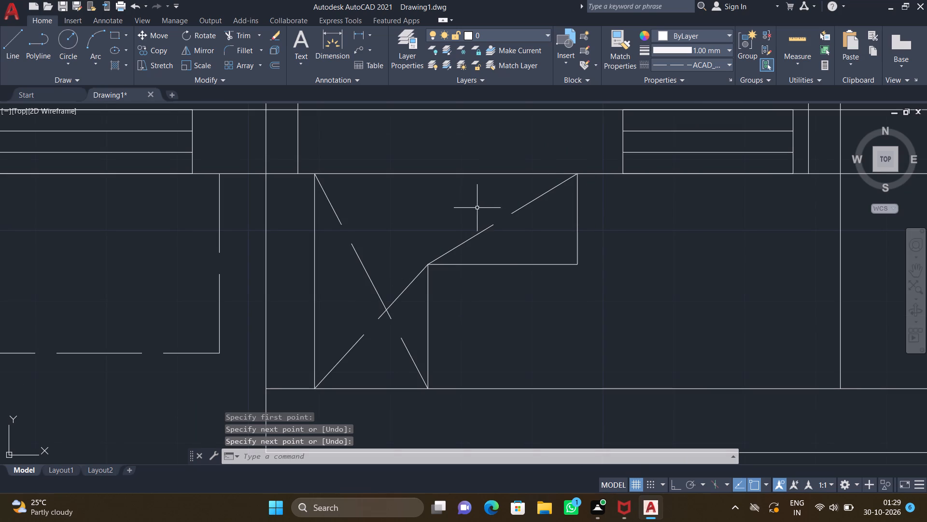
scroll(468, 188, "up", 1)
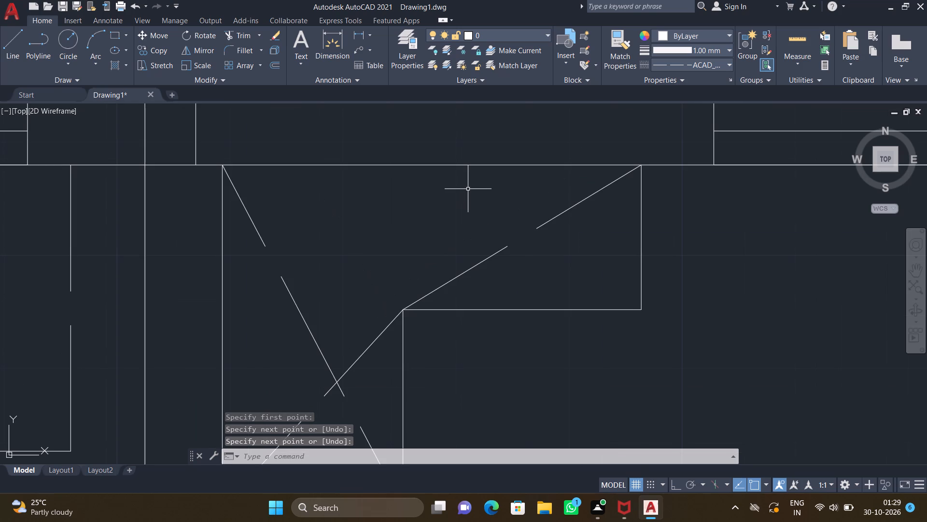
key("l")
key("Return")
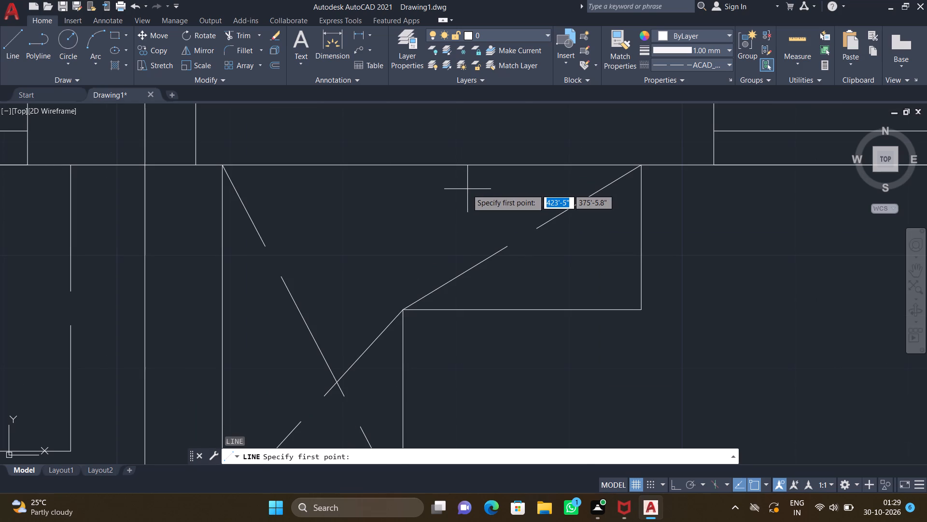
left_click(223, 165)
scroll(589, 287, "up", 1)
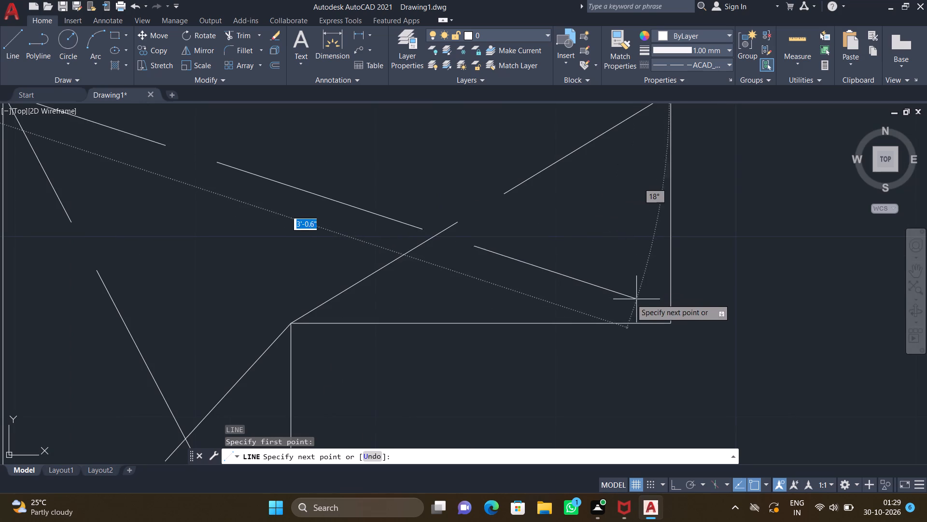
left_click(669, 323)
key("Return")
Draw a dashed diagonal about 3'-1" long across the south service area's east shaft, from its northwest to southeast corner.
scroll(656, 331, "down", 5)
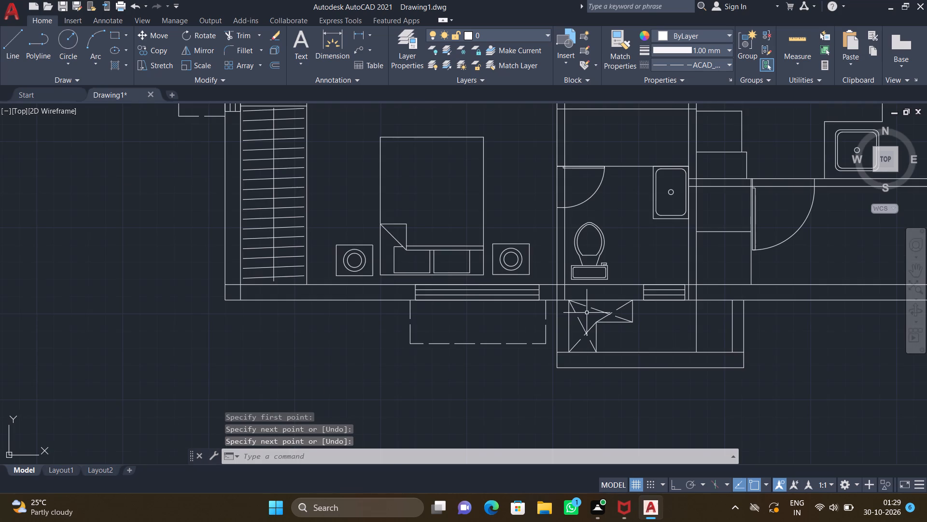
scroll(576, 318, "down", 4)
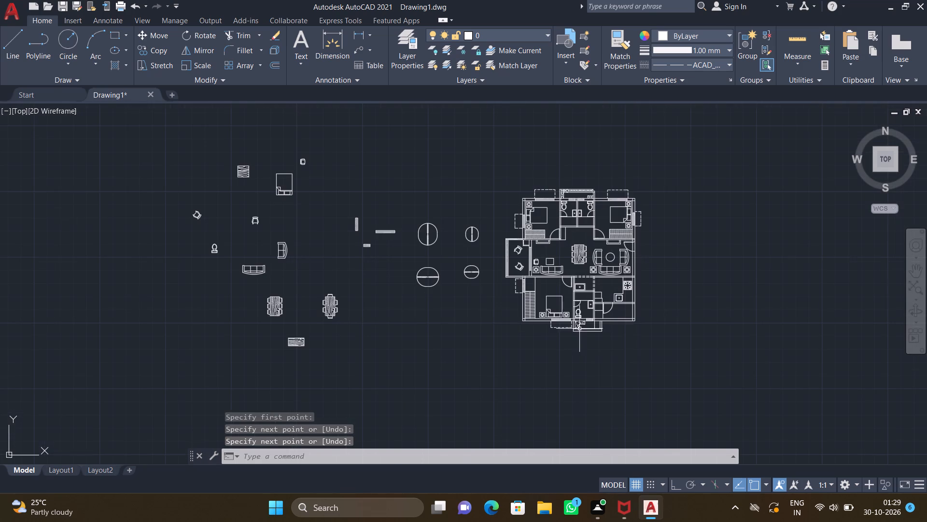
scroll(601, 323, "up", 4)
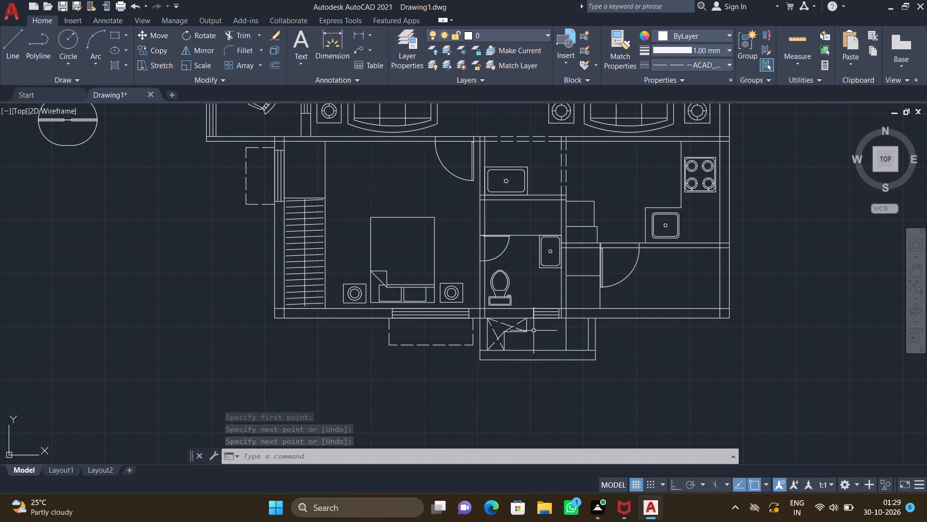
scroll(584, 333, "up", 2)
key("l")
key("Return")
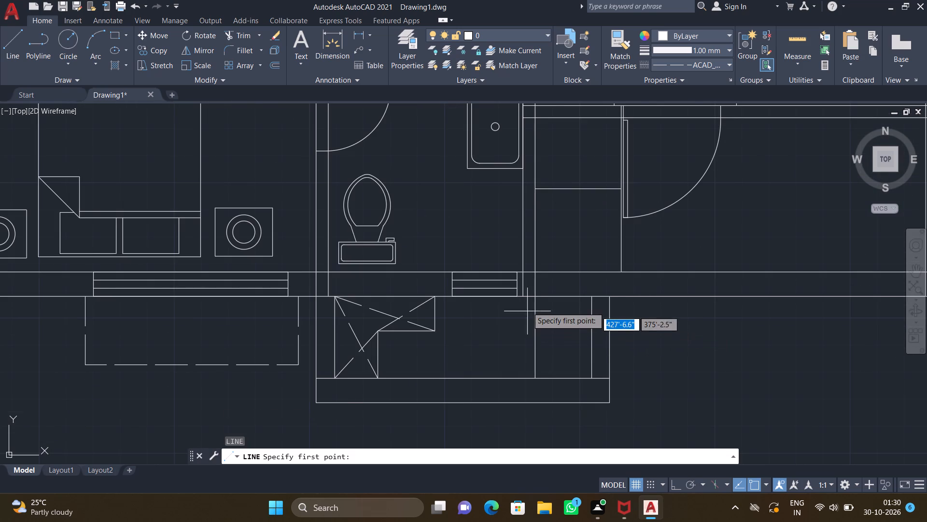
left_click_drag(533, 297, 543, 312)
scroll(585, 365, "up", 2)
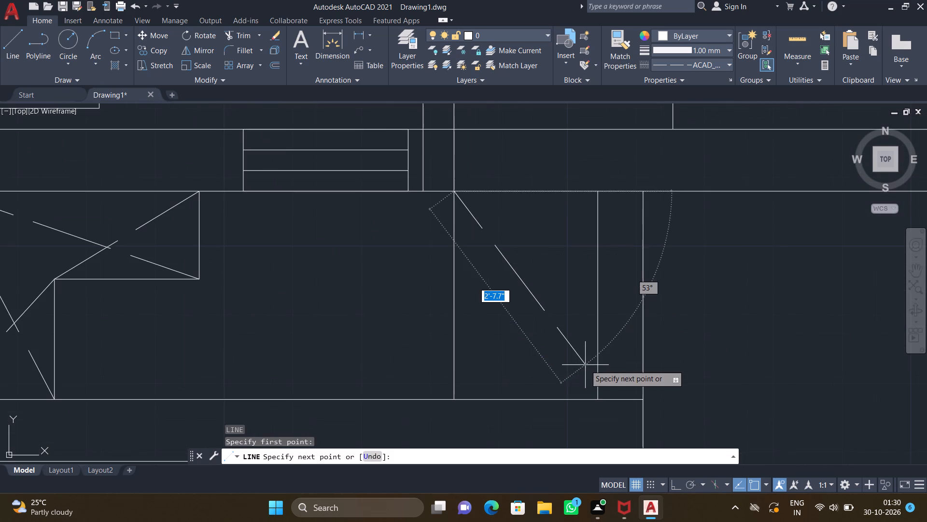
left_click(596, 402)
key("Return")
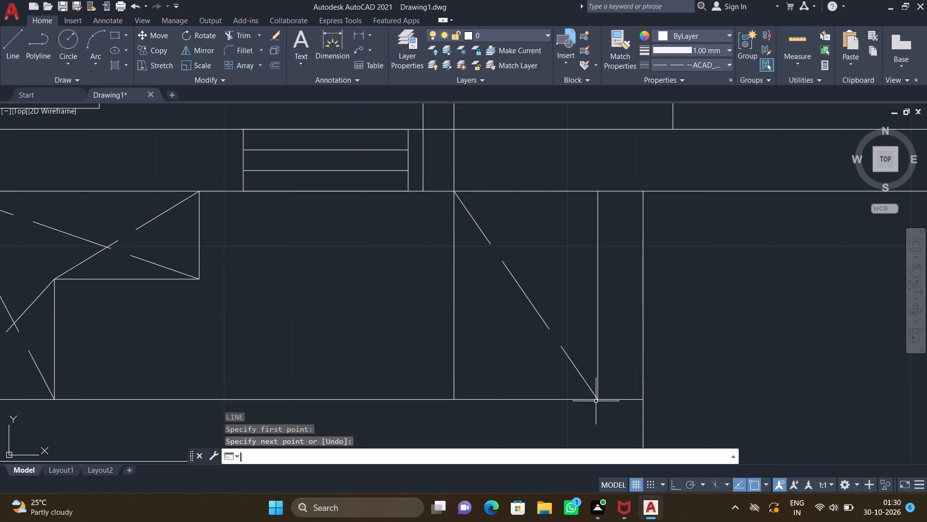
Draw the crossing dashed diagonal, about 3'-1" long, from the south service area's east shaft's southwest corner to its northeast corner.
key("l")
key("Return")
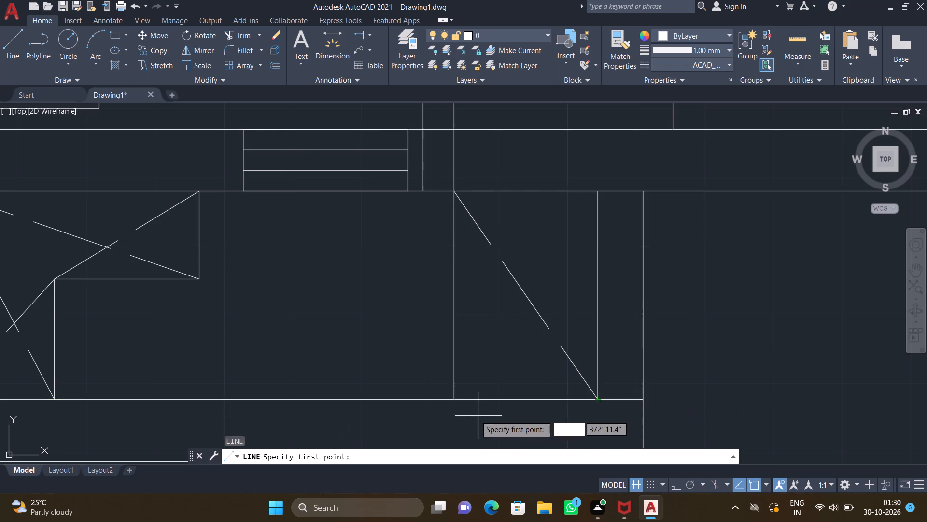
left_click(451, 397)
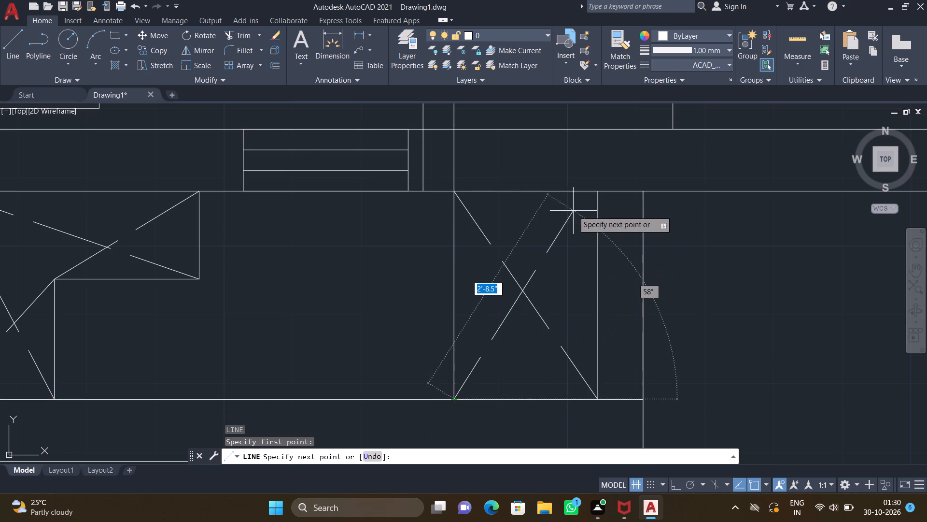
scroll(592, 195, "up", 2)
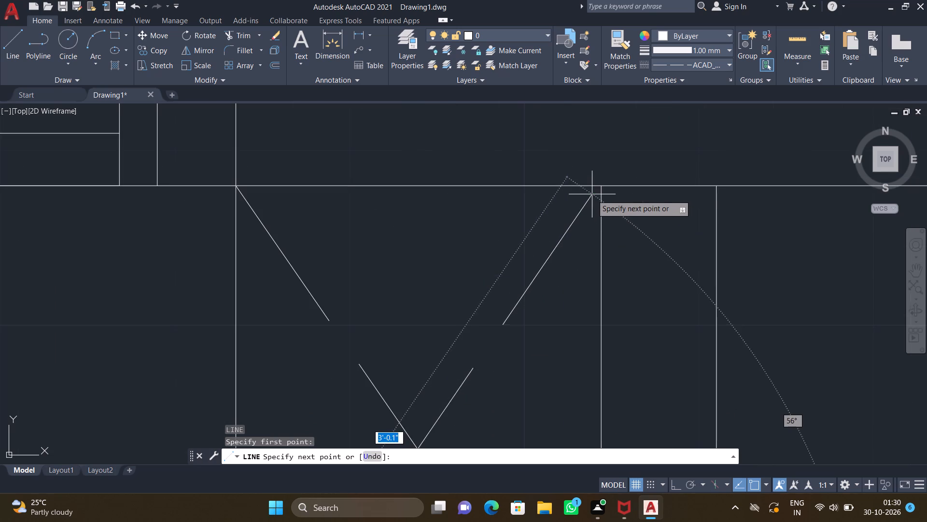
left_click(598, 188)
key("Return")
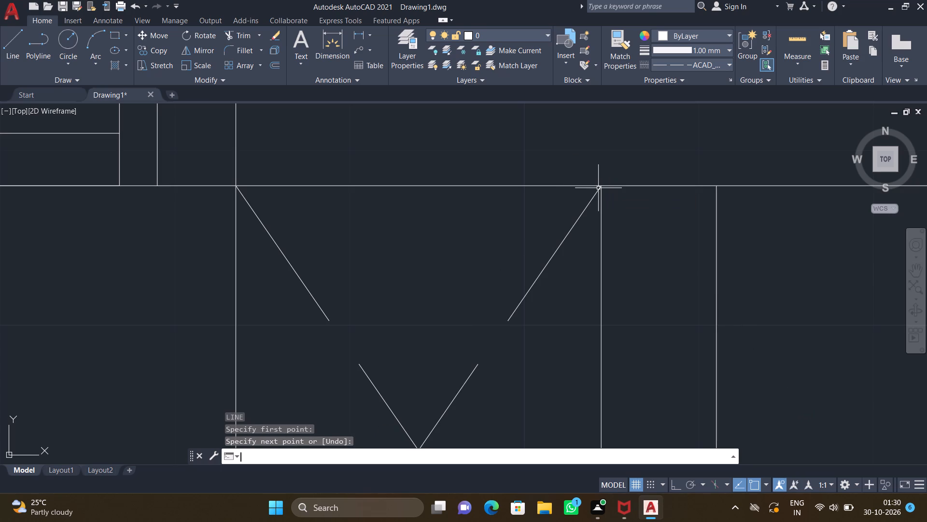
scroll(592, 191, "down", 3)
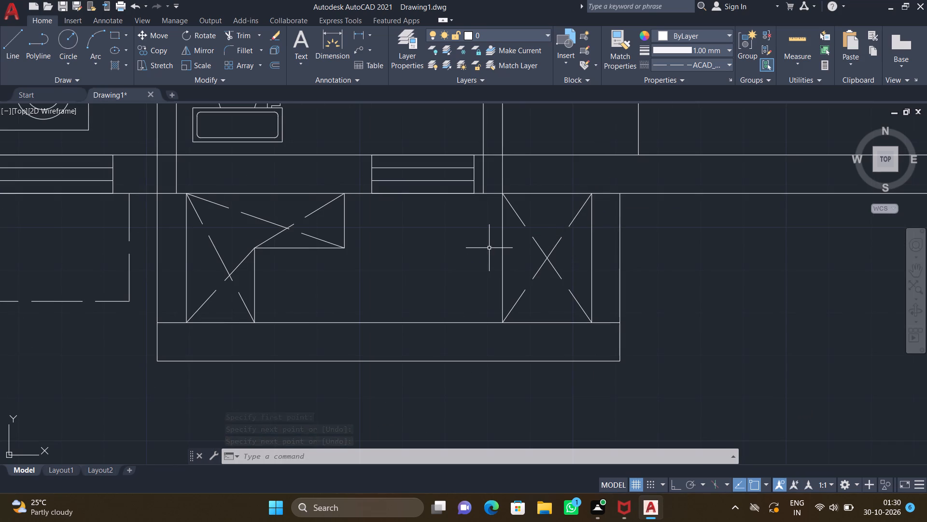
Draw a dashed diagonal about 2'-5" long across the square shaft in the west balcony's northeast corner, from its inner northwest to southeast corner.
scroll(436, 222, "down", 3)
middle_click_drag(431, 250, 439, 281)
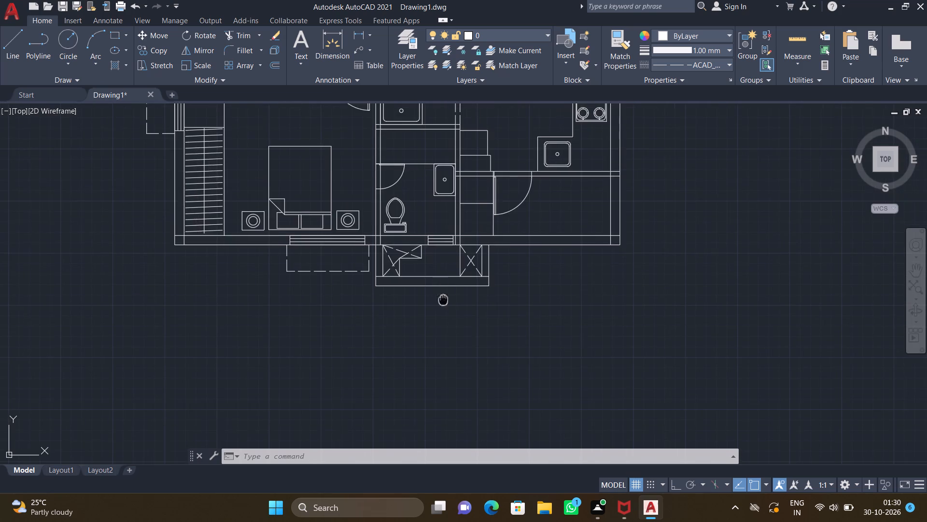
middle_click(443, 300)
scroll(442, 286, "down", 3)
scroll(422, 140, "up", 4)
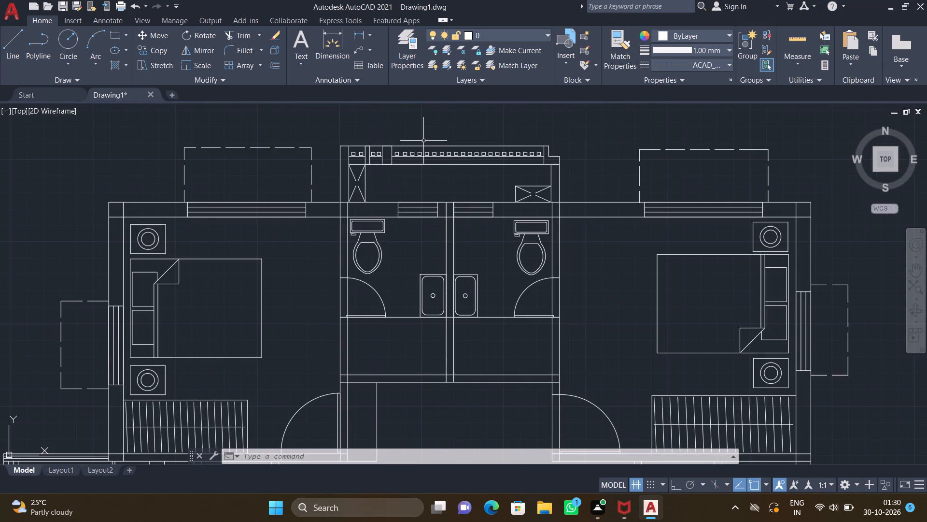
scroll(404, 176, "down", 4)
scroll(350, 224, "up", 4)
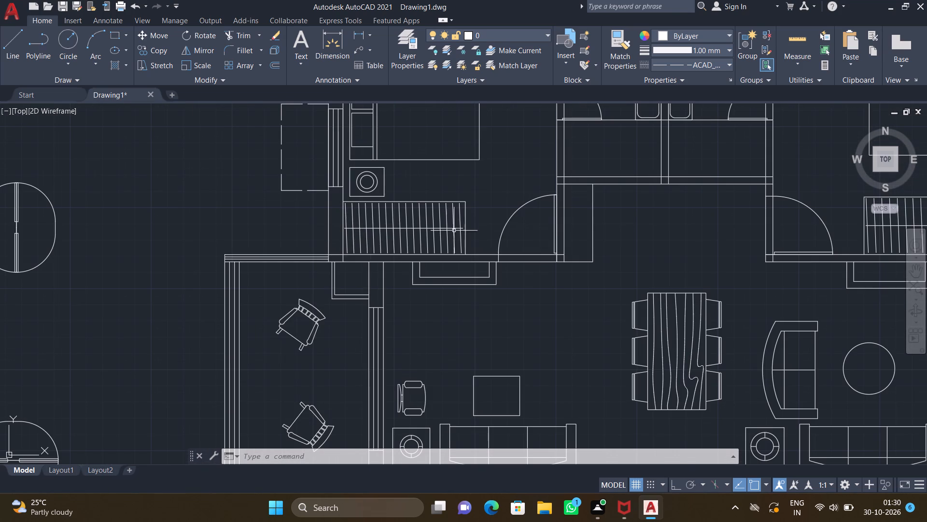
scroll(351, 272, "up", 3)
key("l")
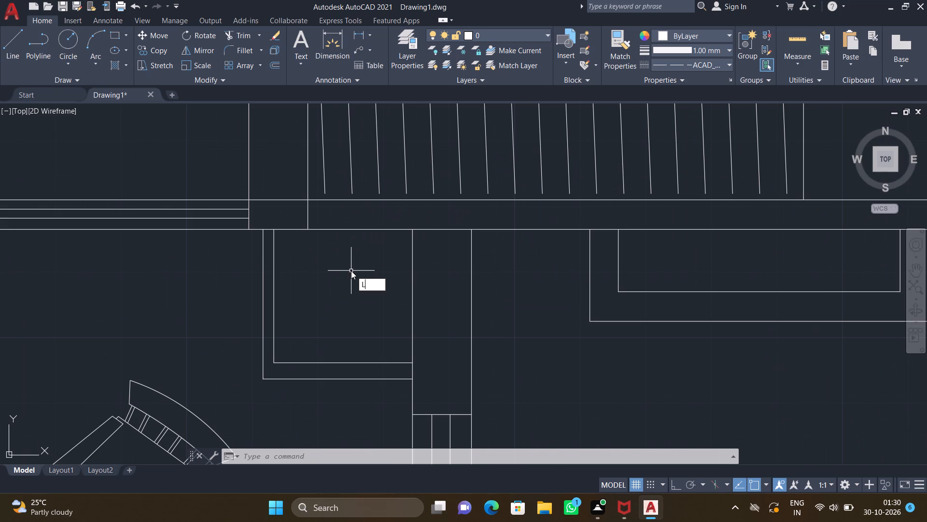
key("Return")
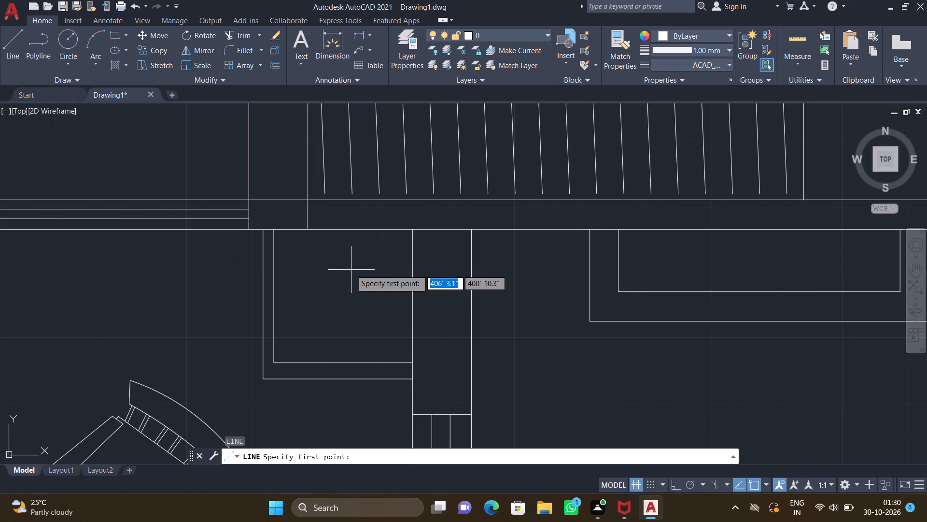
left_click_drag(274, 232, 279, 240)
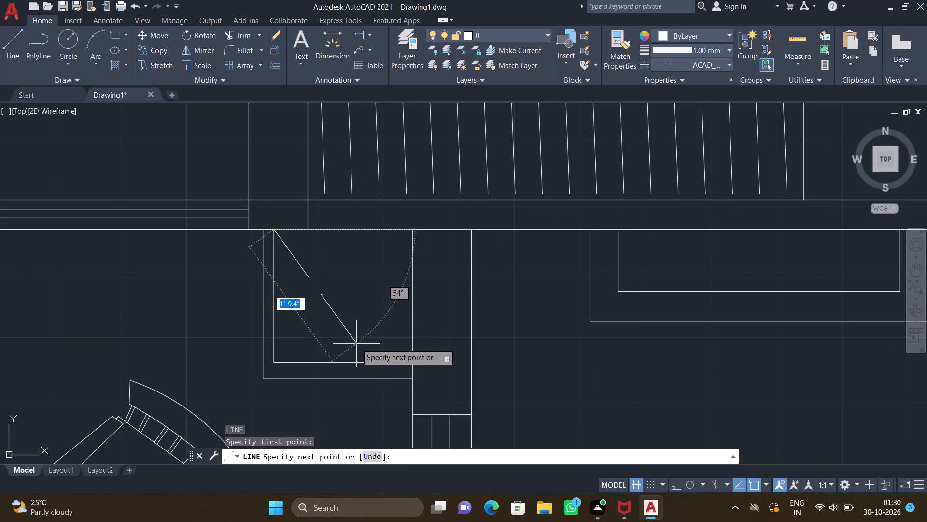
scroll(411, 361, "up", 2)
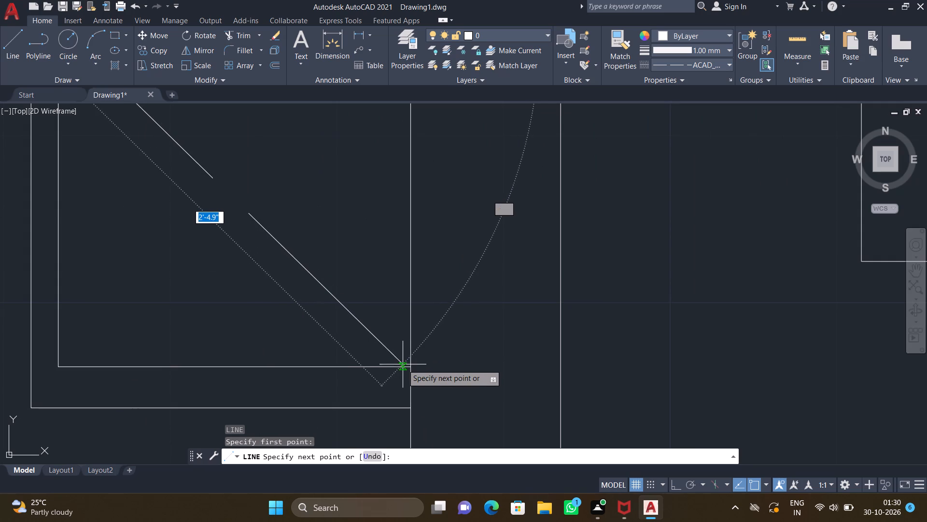
left_click(407, 366)
key("Return")
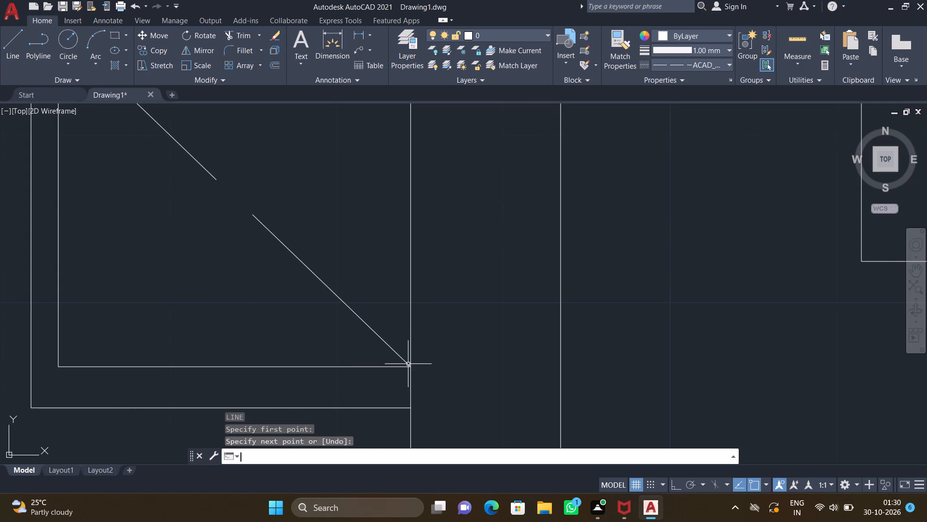
Draw the crossing dashed diagonal, about 2'-5" long, from the balcony shaft's inner southwest corner to its northeast corner.
scroll(401, 367, "down", 3)
key("l")
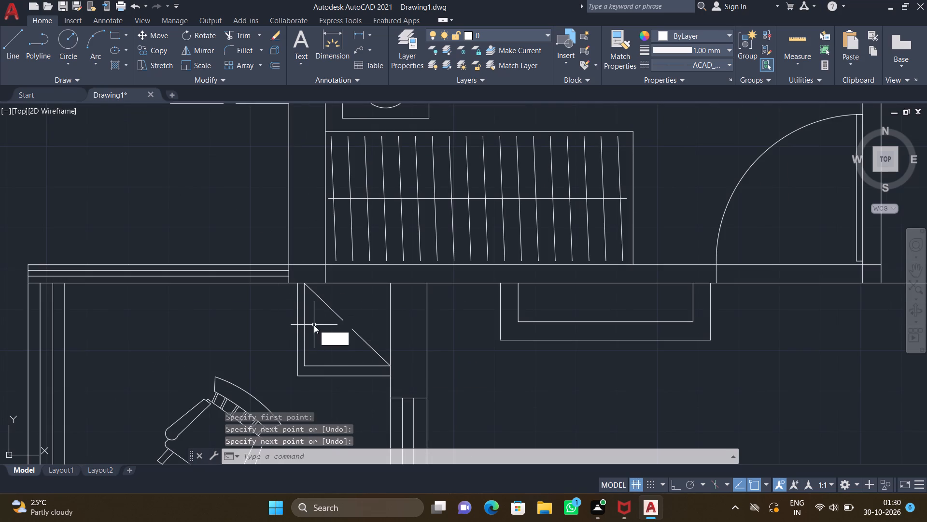
key("Return")
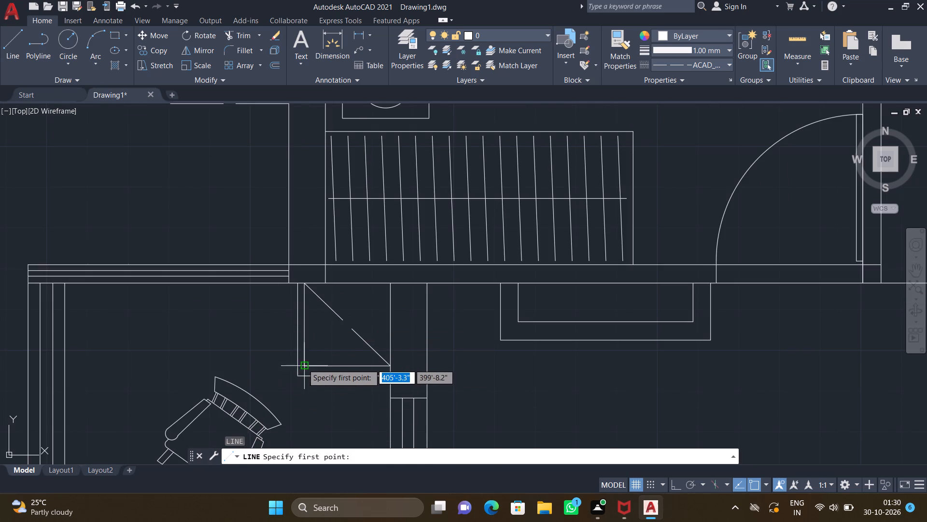
scroll(304, 365, "up", 2)
left_click(300, 365)
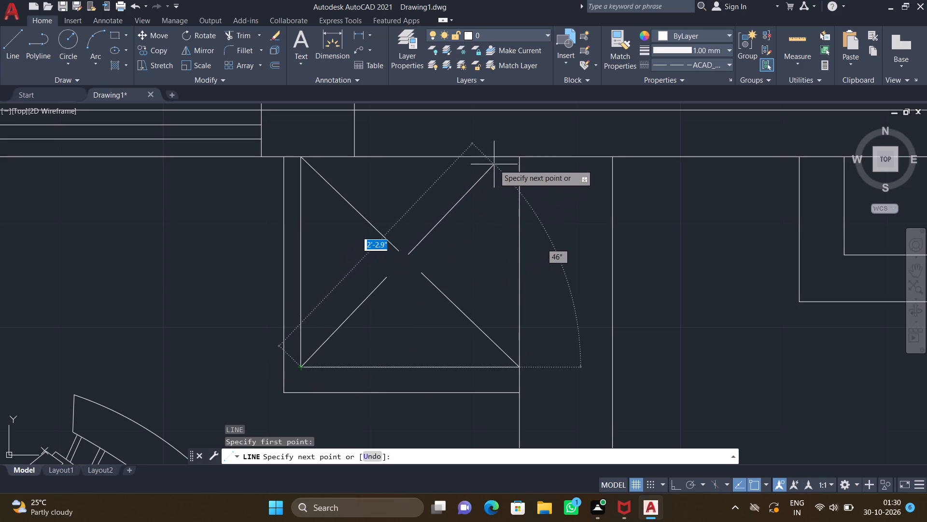
scroll(506, 163, "up", 2)
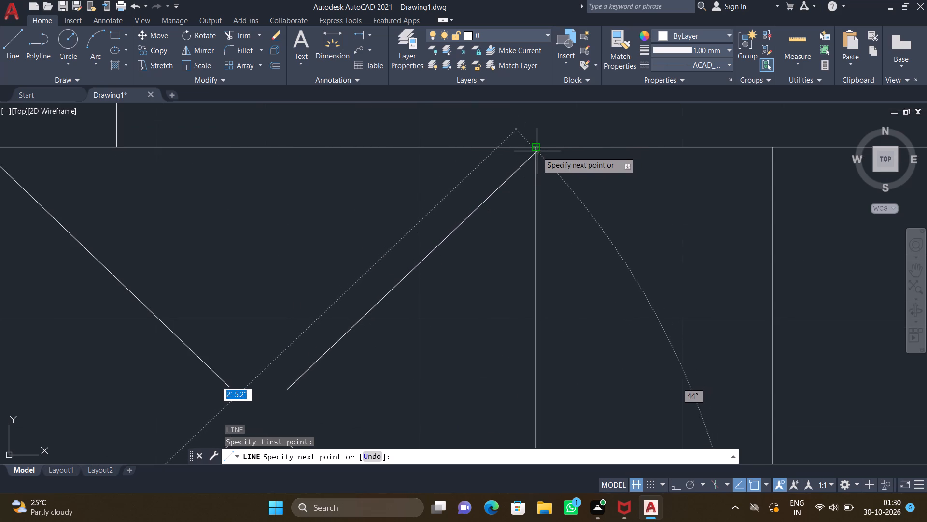
left_click(537, 146)
key("Return")
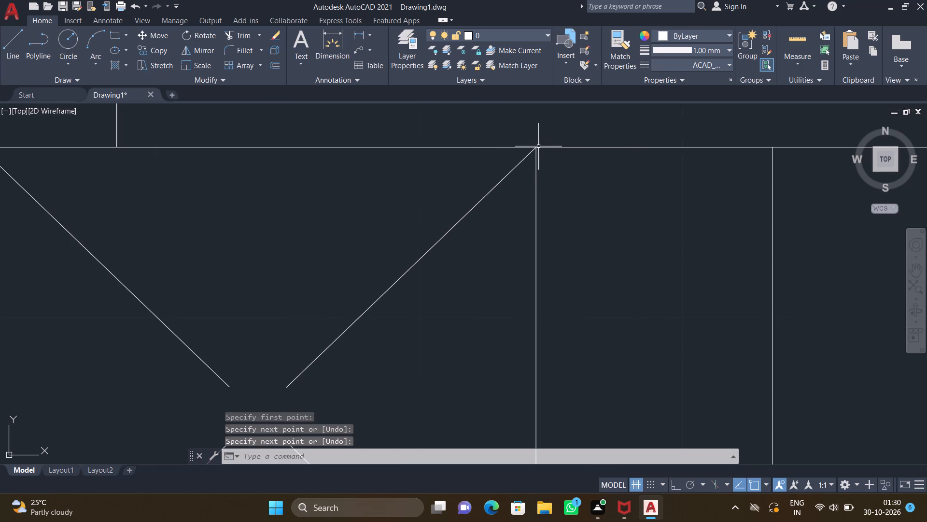
Set the current linetype to Continuous for new objects.
scroll(533, 144, "down", 3)
scroll(482, 172, "down", 1)
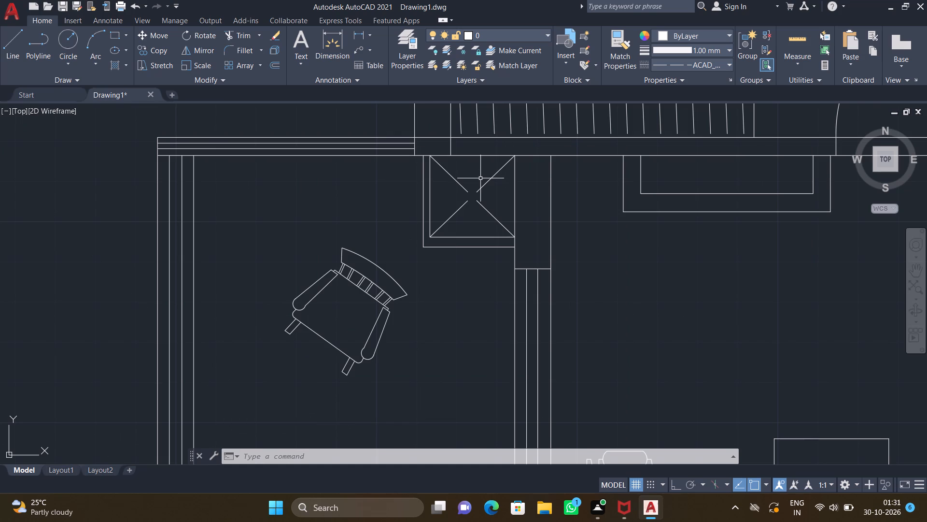
scroll(479, 174, "down", 2)
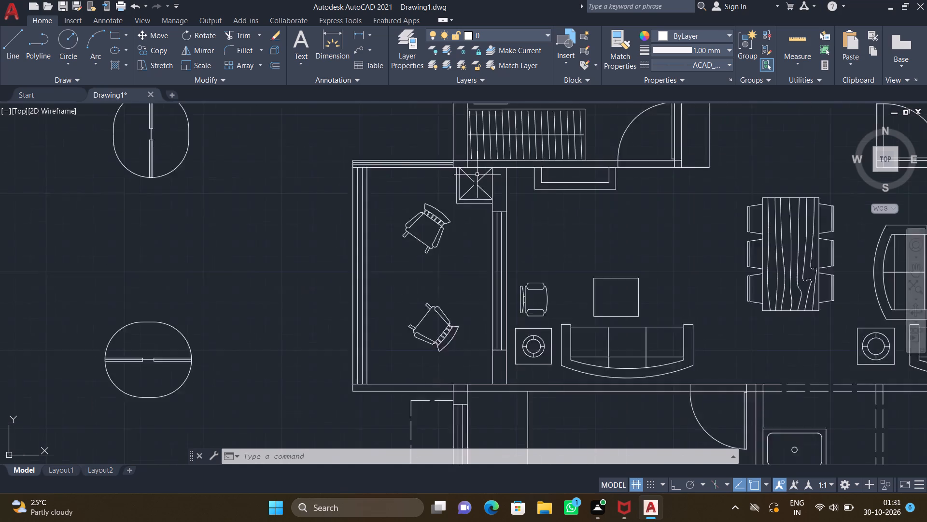
scroll(477, 174, "down", 1)
middle_click_drag(437, 282, 383, 339)
scroll(496, 262, "down", 2)
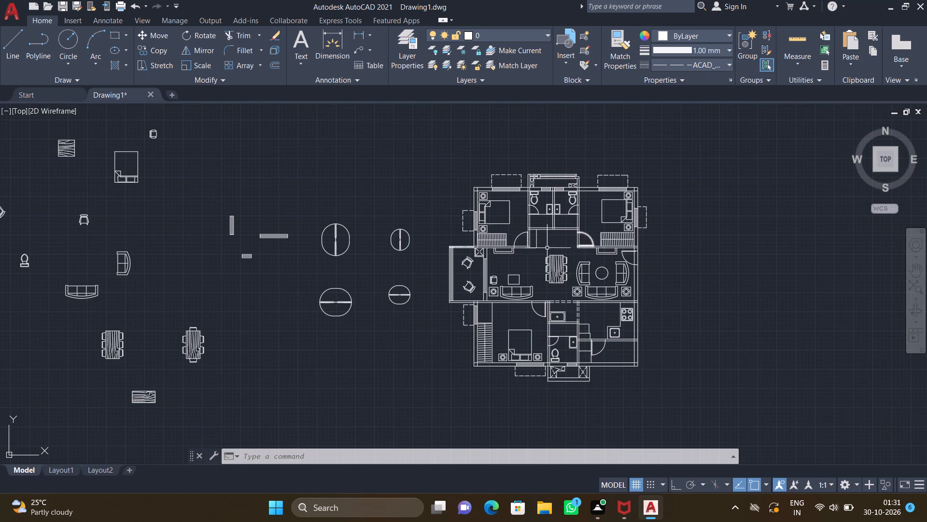
middle_click_drag(426, 280, 415, 291)
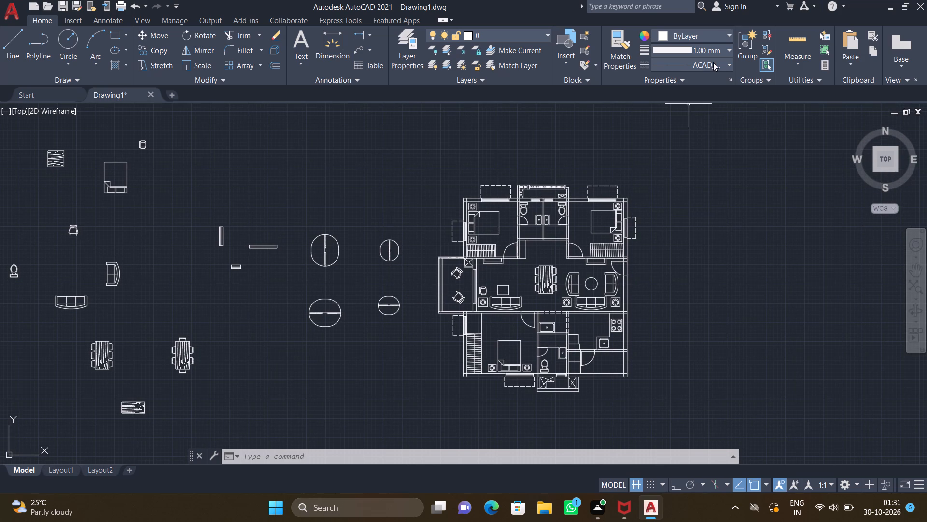
scroll(714, 60, "up", 5)
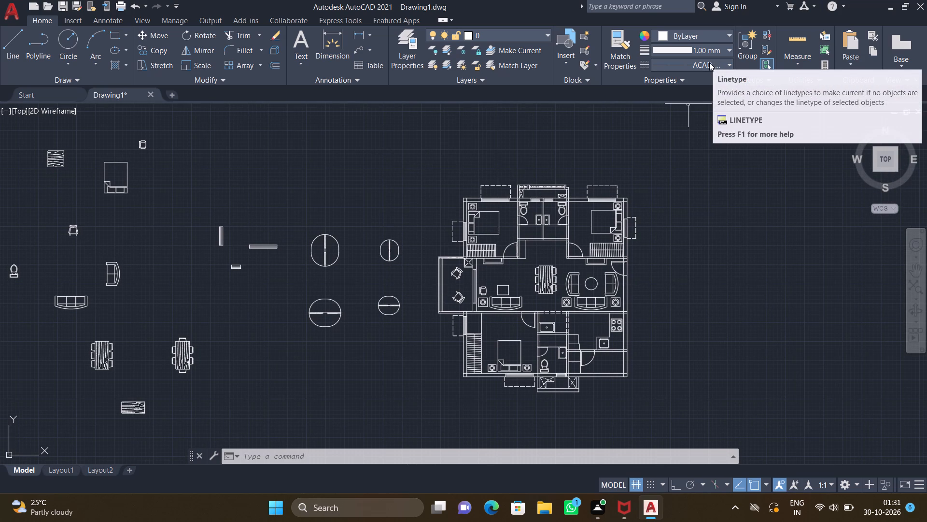
left_click(698, 65)
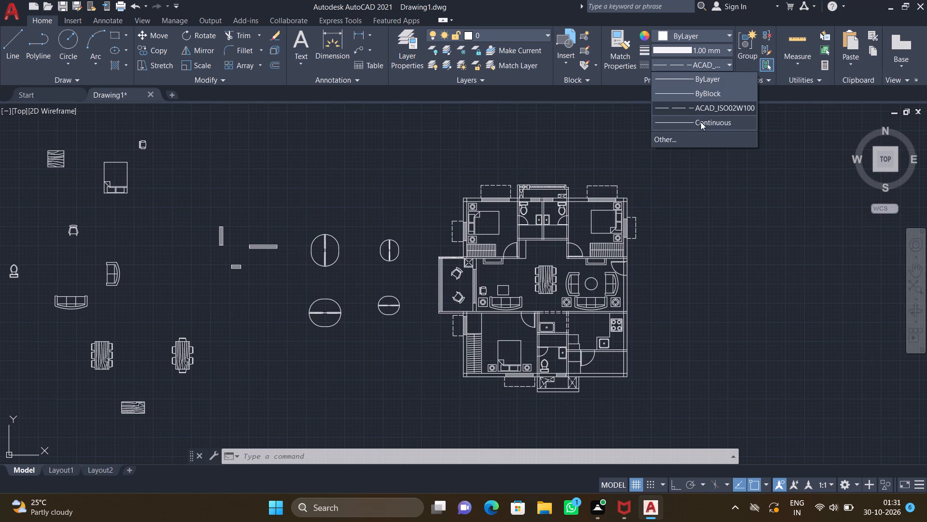
left_click(701, 122)
scroll(496, 213, "up", 1)
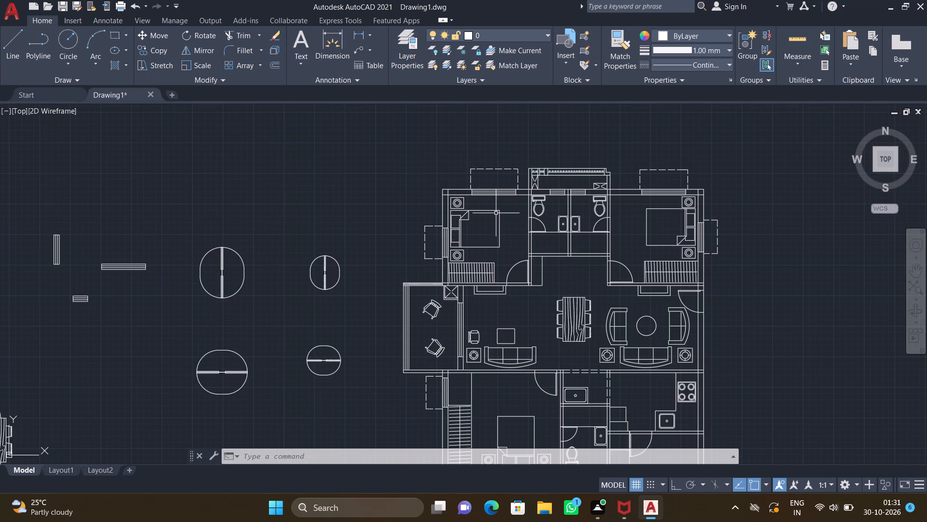
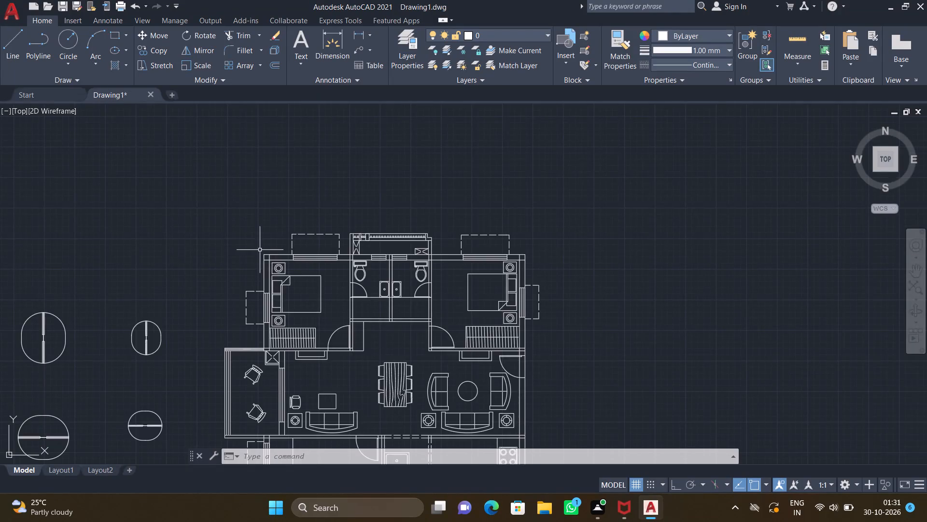
Trim the overlapping inner wall lines at the northwest corner of the west bedroom.
scroll(260, 252, "up", 5)
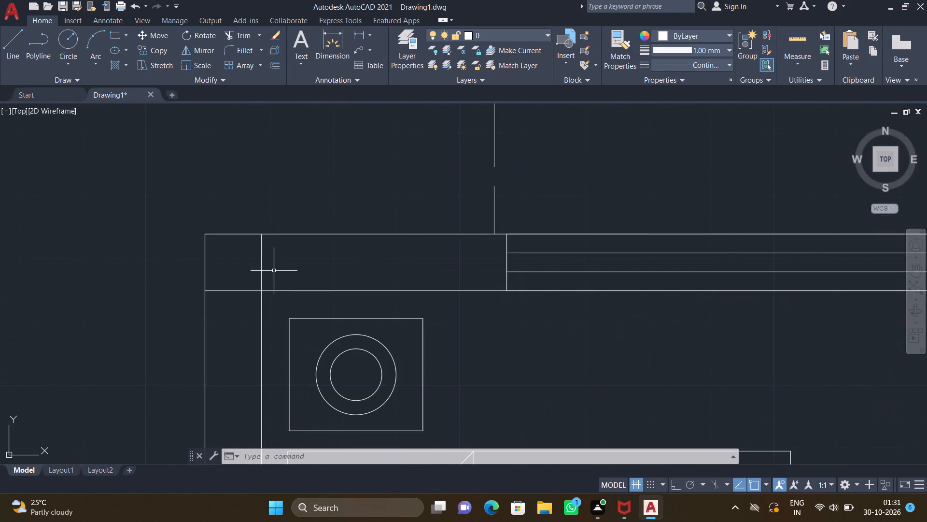
middle_click_drag(276, 264, 341, 211)
type("TR")
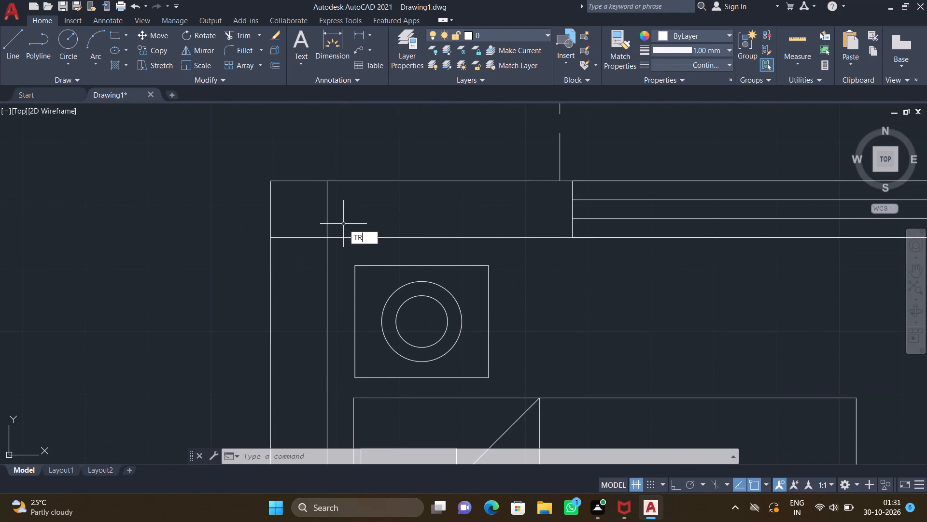
key("Return")
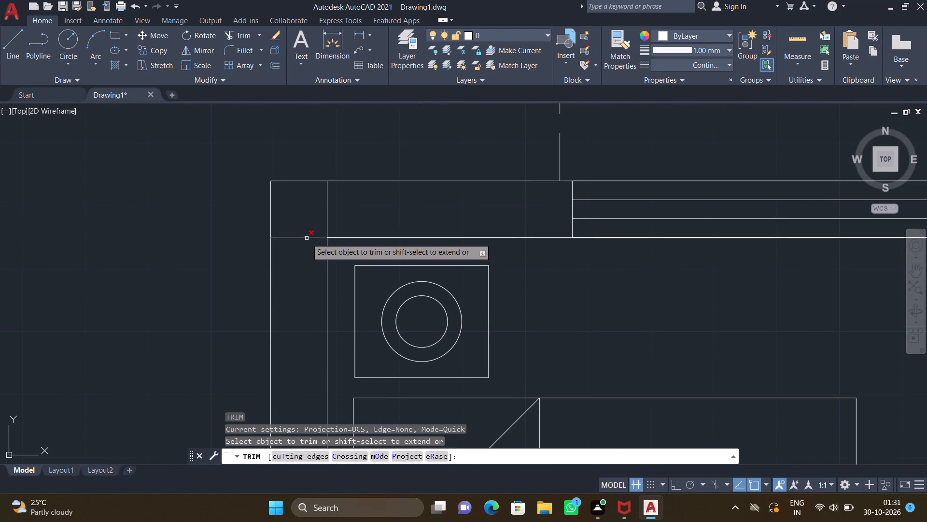
left_click(307, 238)
left_click(327, 207)
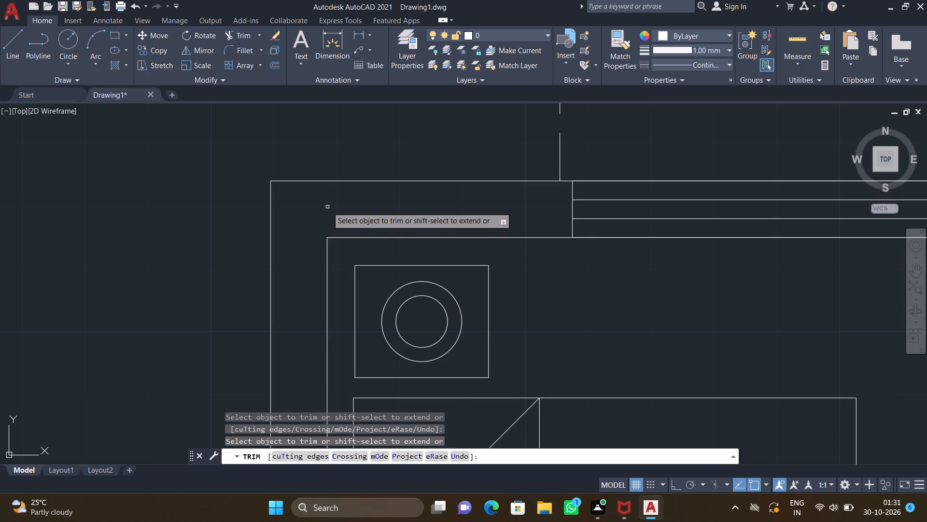
Trim the crossing wall lines where the west bathroom's west wall meets the north exterior wall.
scroll(356, 210, "down", 3)
middle_click_drag(484, 267, 375, 246)
scroll(468, 188, "up", 1)
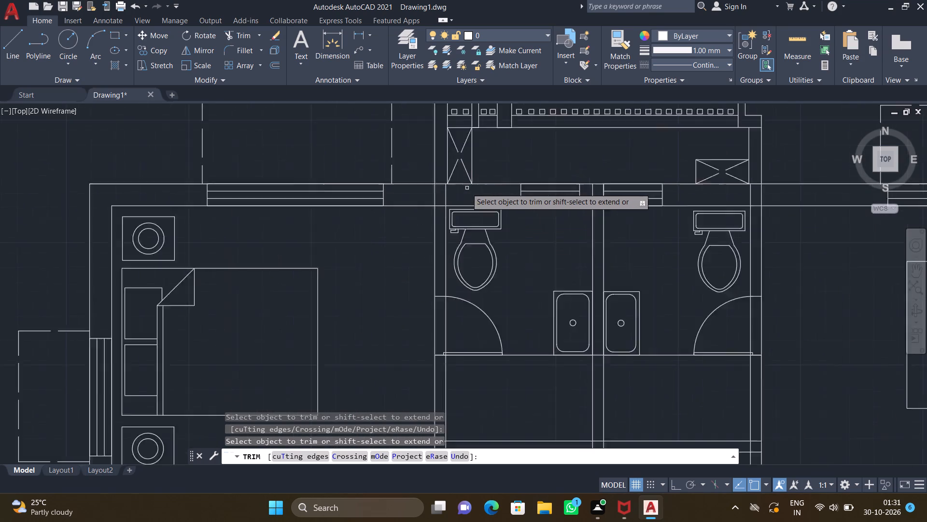
scroll(463, 188, "up", 2)
scroll(391, 200, "up", 2)
left_click_drag(362, 200, 494, 203)
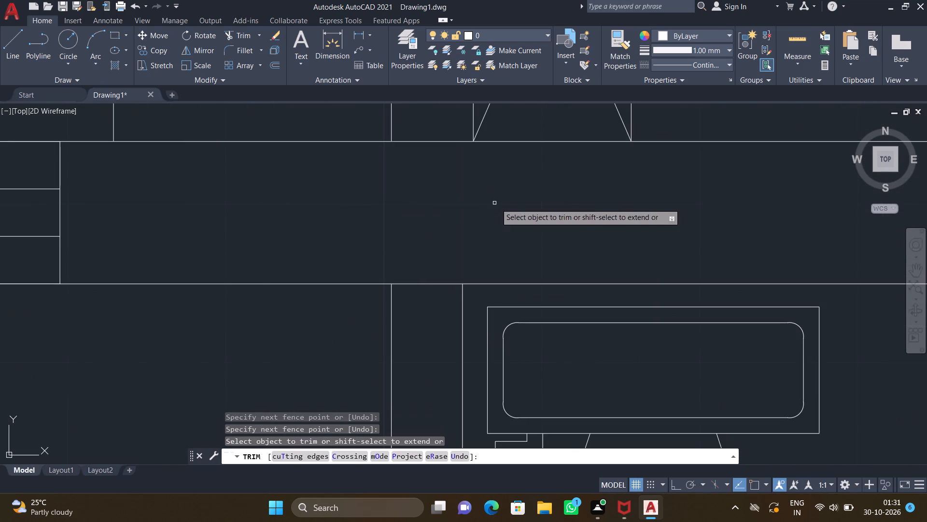
left_click_drag(432, 126, 432, 187)
left_click_drag(417, 242, 424, 295)
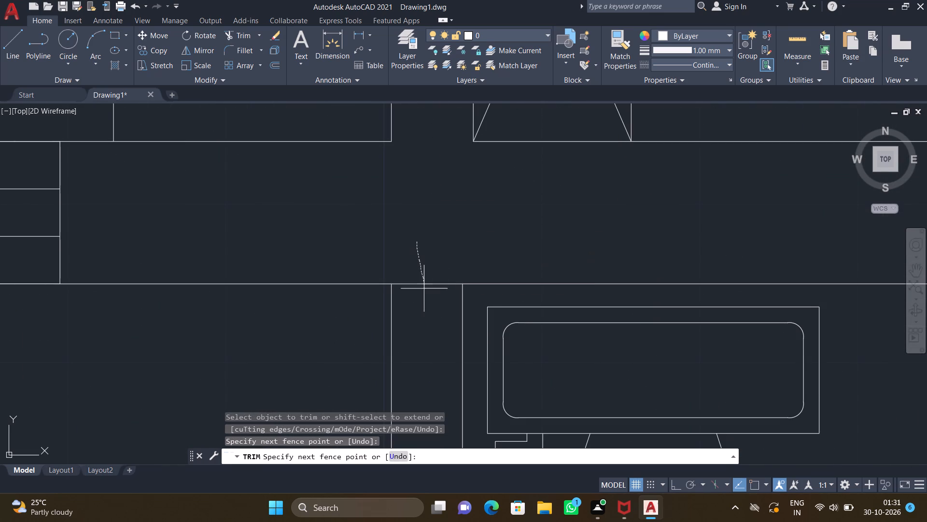
left_click_drag(424, 295, 424, 318)
Trim the overlapping lines where the partition between the two bathrooms meets the north wall.
scroll(430, 304, "down", 3)
middle_click_drag(587, 337, 503, 289)
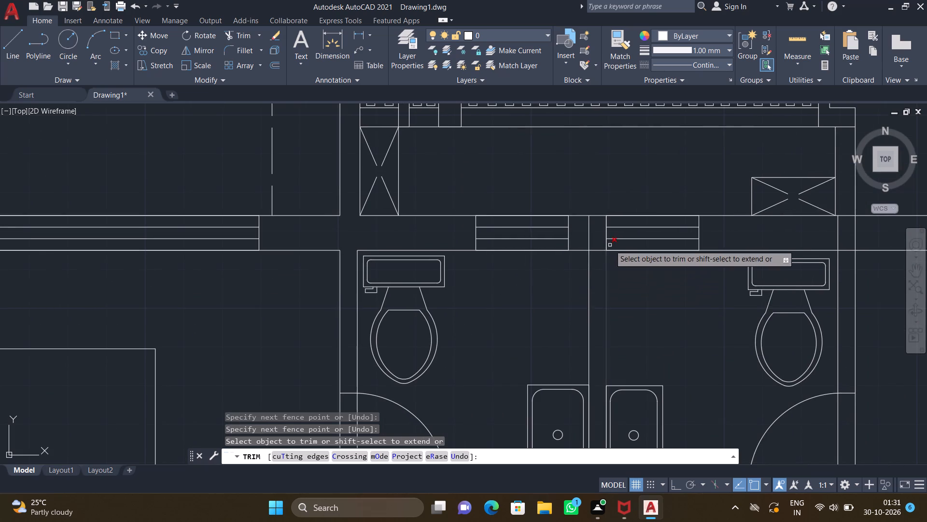
scroll(589, 235, "up", 3)
left_click_drag(561, 229, 588, 243)
left_click_drag(592, 250, 611, 295)
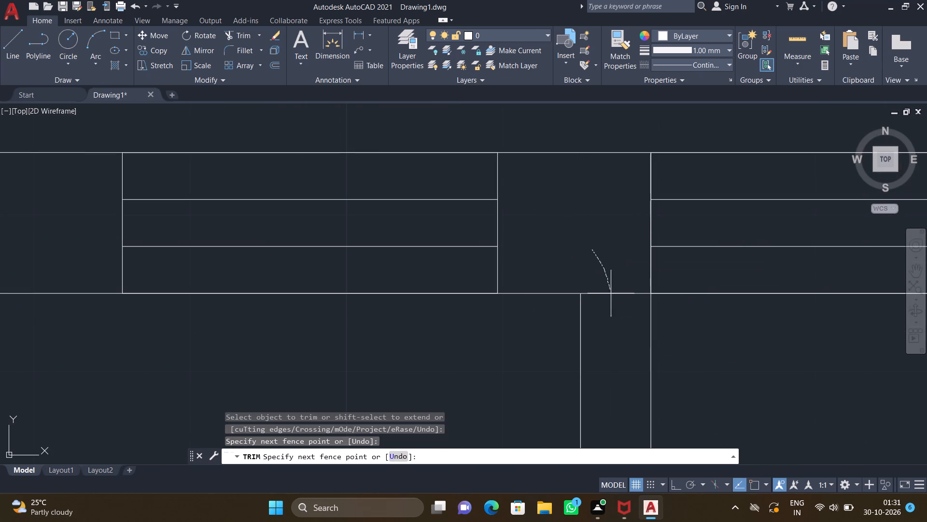
left_click_drag(611, 295, 617, 317)
Trim the crossing wall lines where the east bathroom's east wall meets the north exterior wall.
scroll(534, 302, "down", 4)
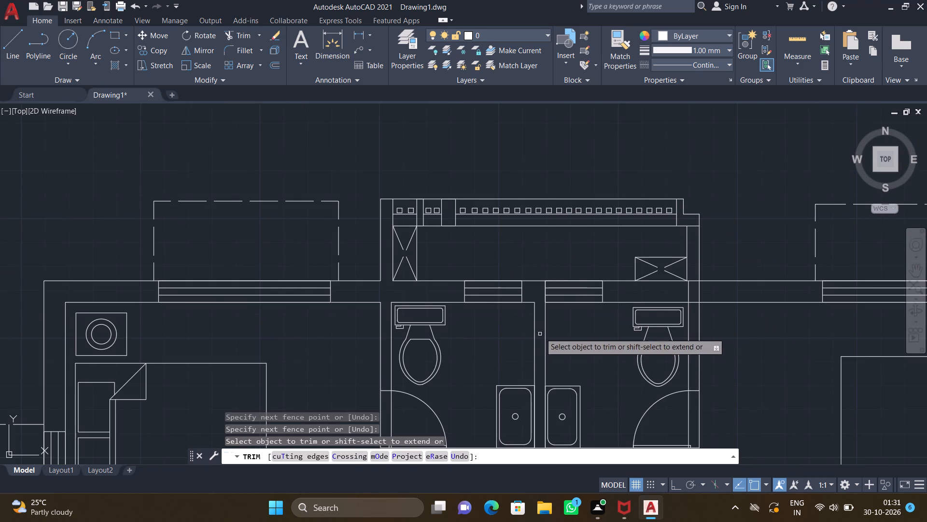
middle_click_drag(518, 316, 377, 277)
scroll(557, 255, "up", 2)
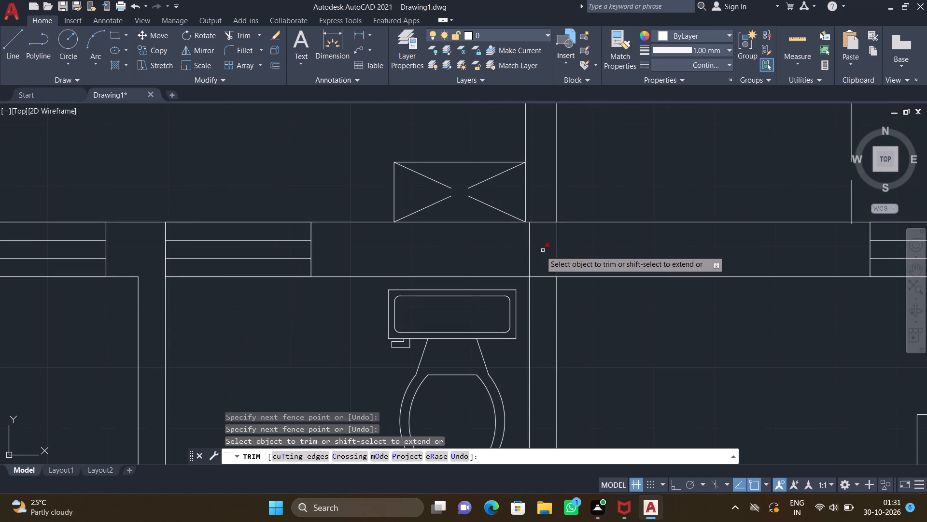
scroll(515, 251, "up", 2)
left_click_drag(513, 245, 617, 245)
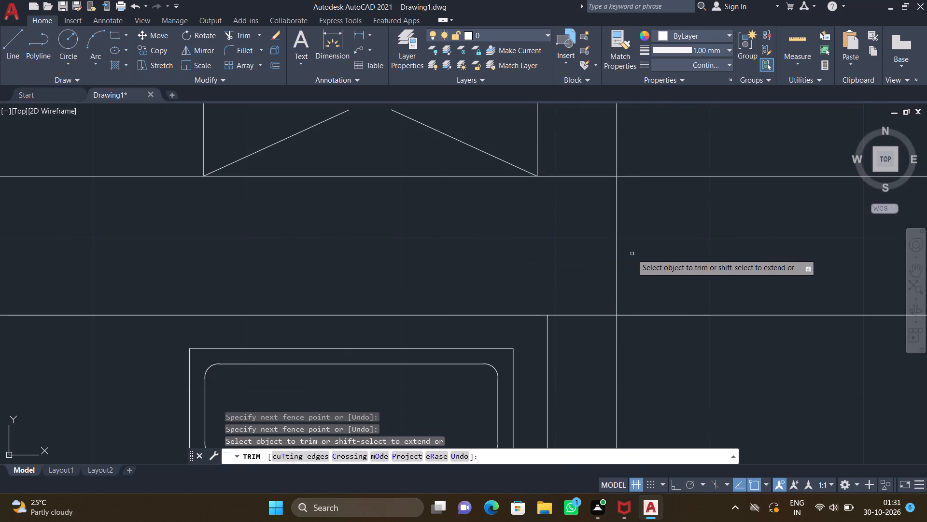
left_click_drag(631, 250, 544, 251)
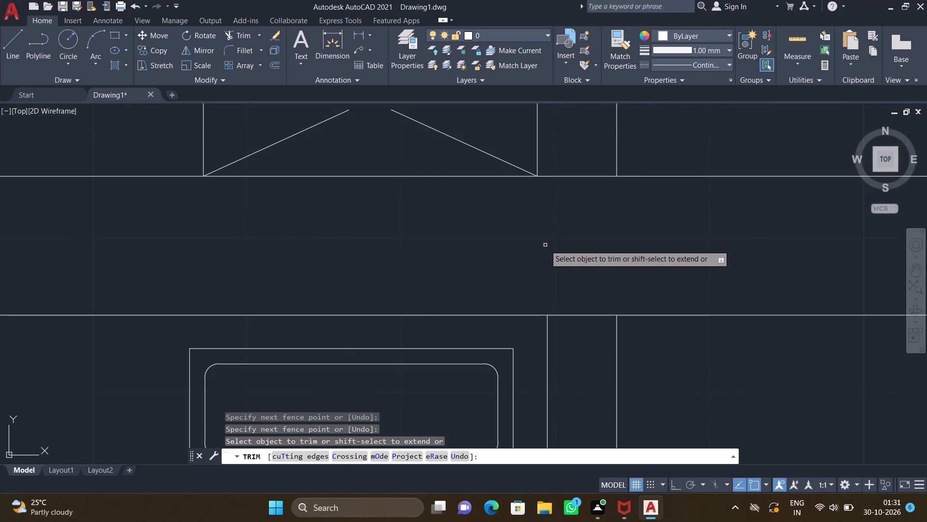
left_click_drag(567, 157, 569, 209)
left_click_drag(579, 257, 580, 261)
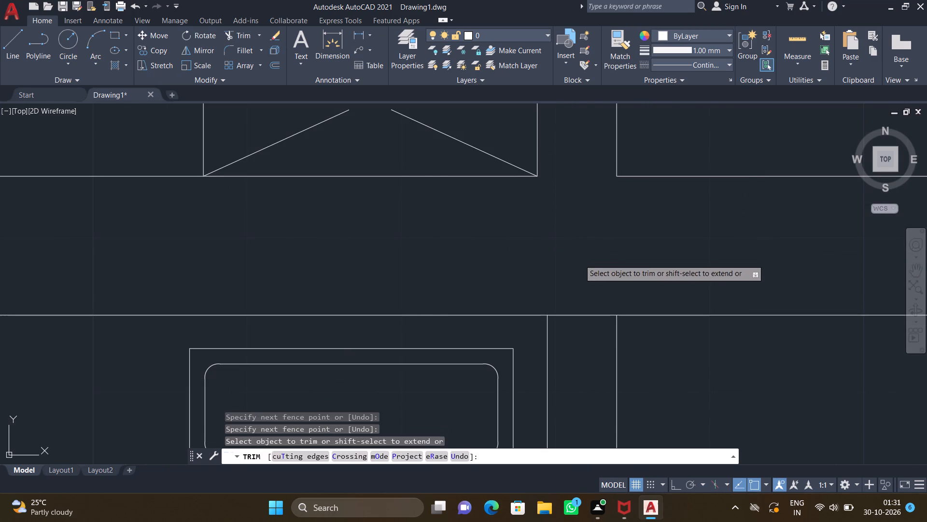
left_click_drag(580, 261, 584, 364)
Trim the overlapping inner wall lines at the northeast corner of the east bedroom.
scroll(590, 342, "down", 4)
middle_click_drag(608, 334, 523, 288)
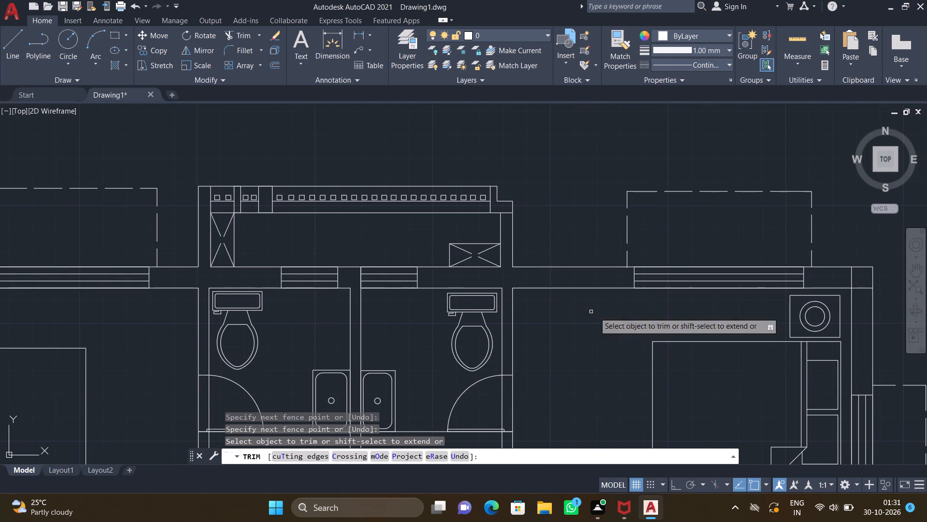
middle_click_drag(648, 338, 440, 283)
scroll(654, 223, "up", 2)
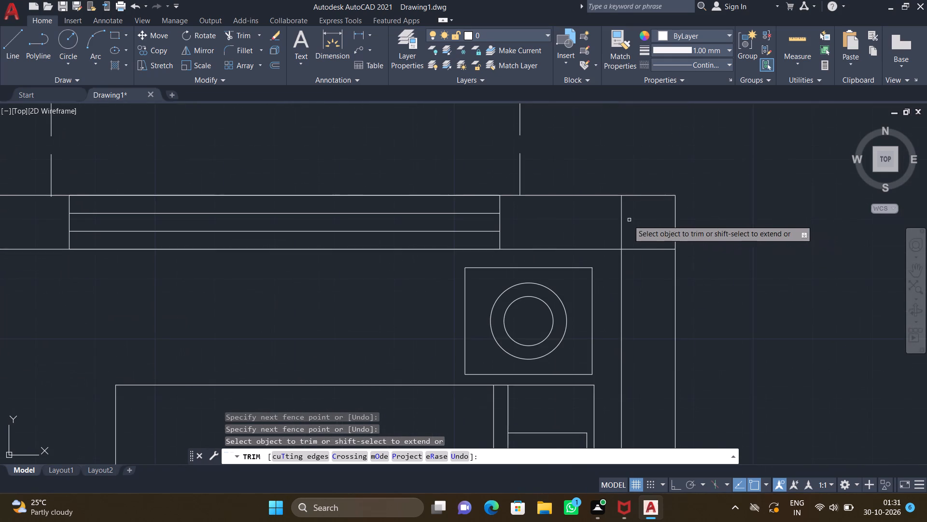
scroll(625, 220, "up", 3)
left_click_drag(596, 216, 639, 231)
left_click_drag(645, 233, 659, 292)
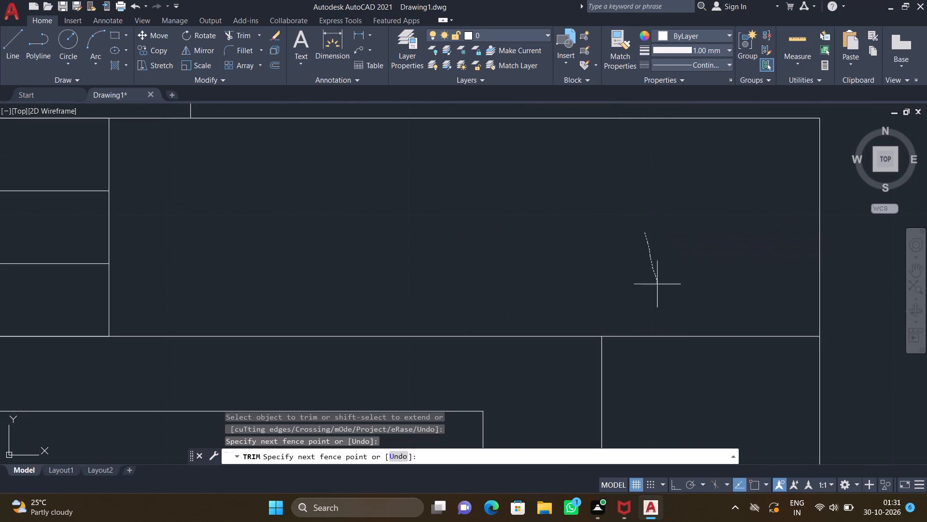
left_click_drag(659, 292, 673, 393)
Trim the overlapping wall lines at the west bedroom's southwest corner, beside the balcony shaft.
scroll(661, 348, "down", 3)
middle_click_drag(654, 348, 628, 220)
scroll(628, 218, "down", 4)
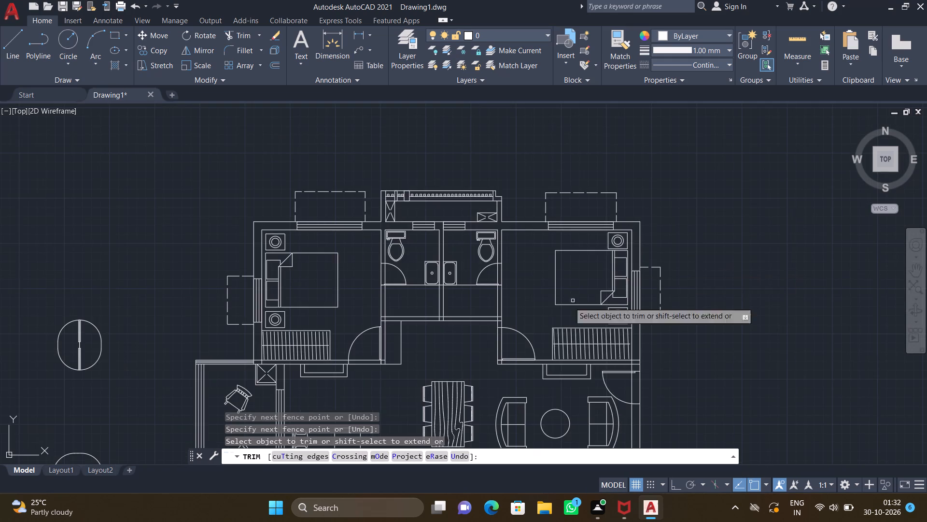
middle_click_drag(509, 329, 541, 208)
middle_click_drag(285, 257, 375, 239)
scroll(387, 228, "up", 4)
scroll(349, 179, "up", 3)
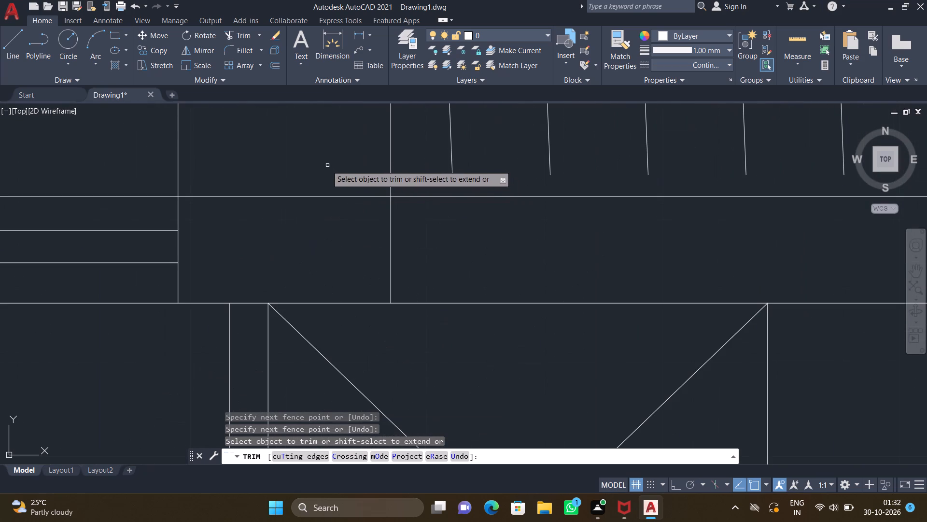
left_click_drag(329, 180, 406, 236)
Trim the south wall lines across the west bedroom's door opening and the leftover line inside its east jamb.
scroll(435, 235, "down", 4)
middle_click_drag(566, 280, 446, 251)
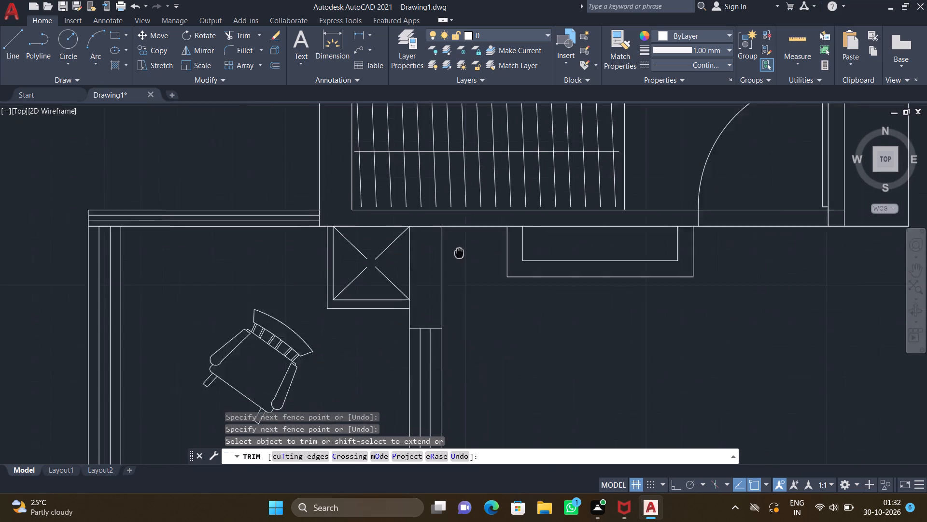
middle_click_drag(446, 251, 380, 250)
middle_click_drag(598, 246, 463, 237)
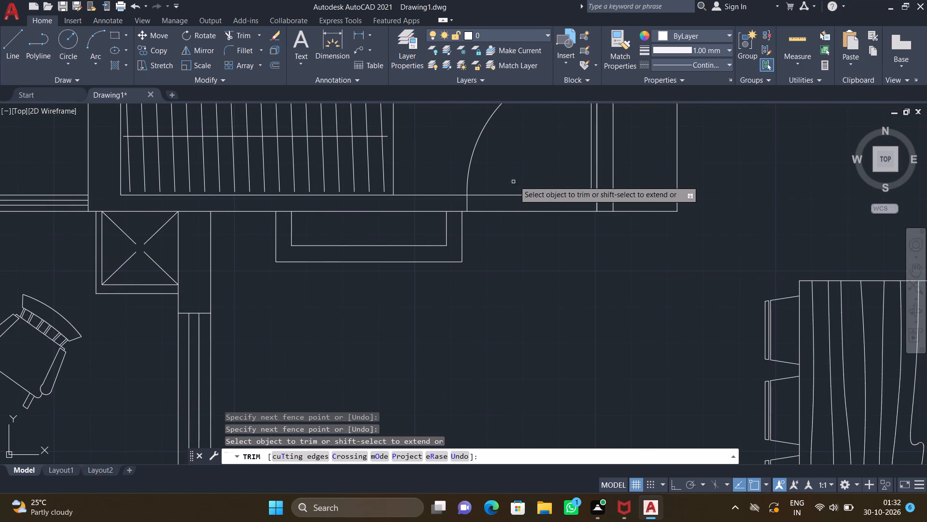
left_click_drag(519, 162, 524, 243)
scroll(525, 243, "down", 2)
middle_click_drag(573, 283, 457, 289)
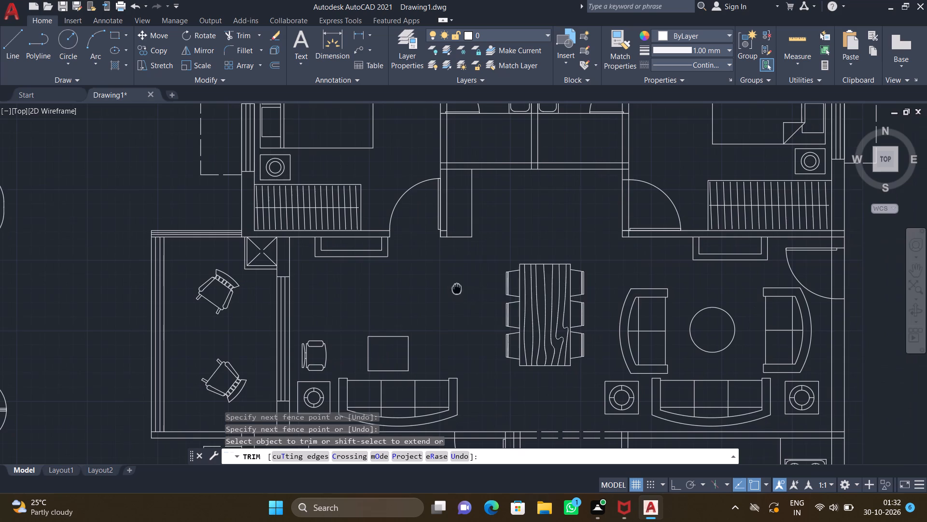
scroll(452, 224, "down", 1)
scroll(452, 228, "up", 3)
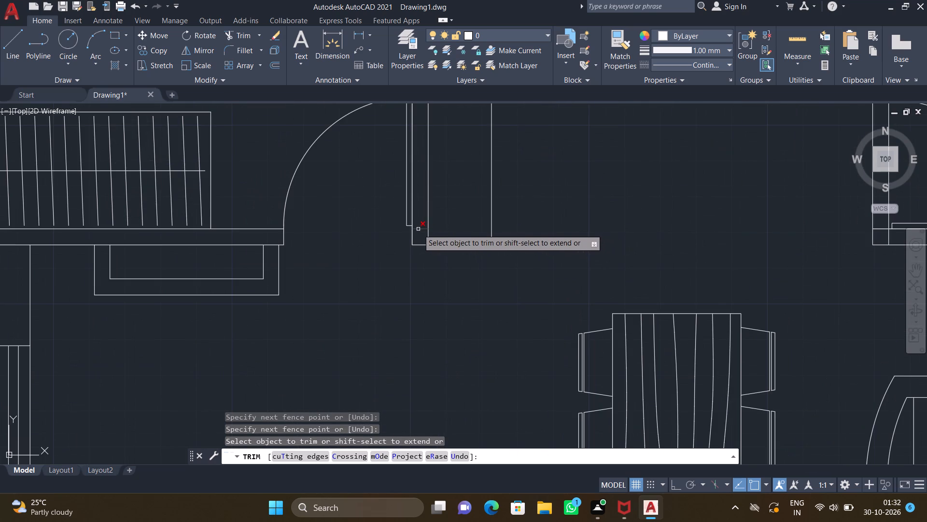
left_click(418, 230)
Trim the overlapping lines where the west end of the wall south of the bathrooms meets the west bedroom's east wall.
scroll(459, 201, "down", 2)
middle_click_drag(444, 257, 440, 264)
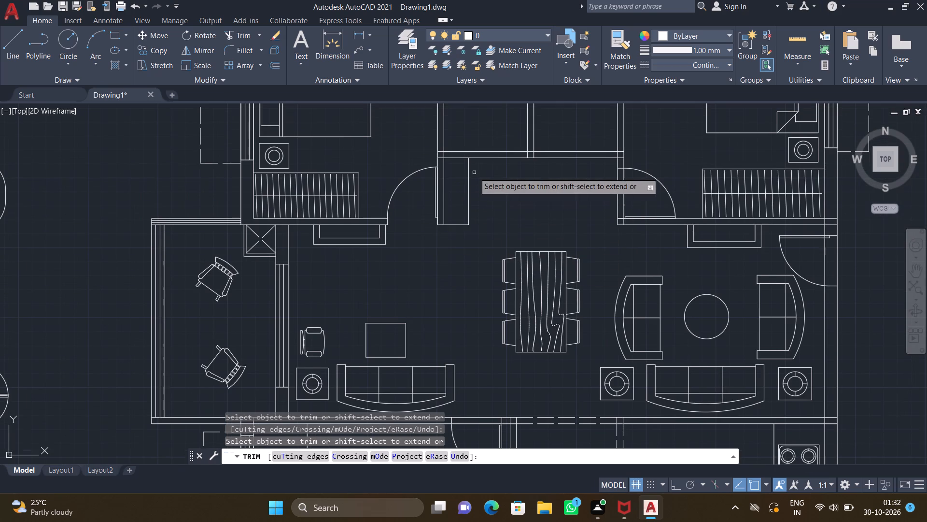
scroll(453, 147, "up", 4)
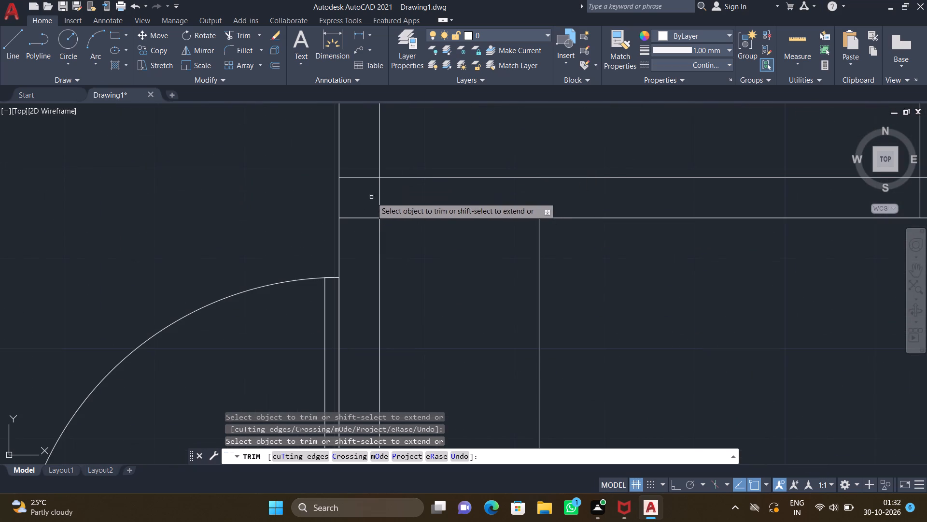
scroll(366, 187, "up", 2)
left_click_drag(343, 139, 344, 257)
left_click_drag(341, 251, 347, 270)
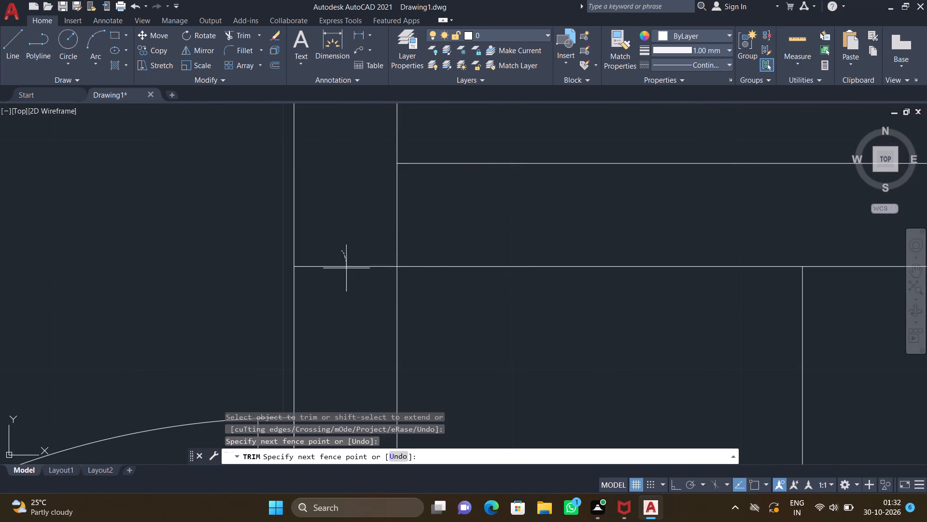
left_click_drag(347, 270, 349, 288)
left_click_drag(376, 208, 415, 214)
Trim the overlapping lines where the central partition meets the wall south of the bathrooms.
scroll(418, 215, "down", 4)
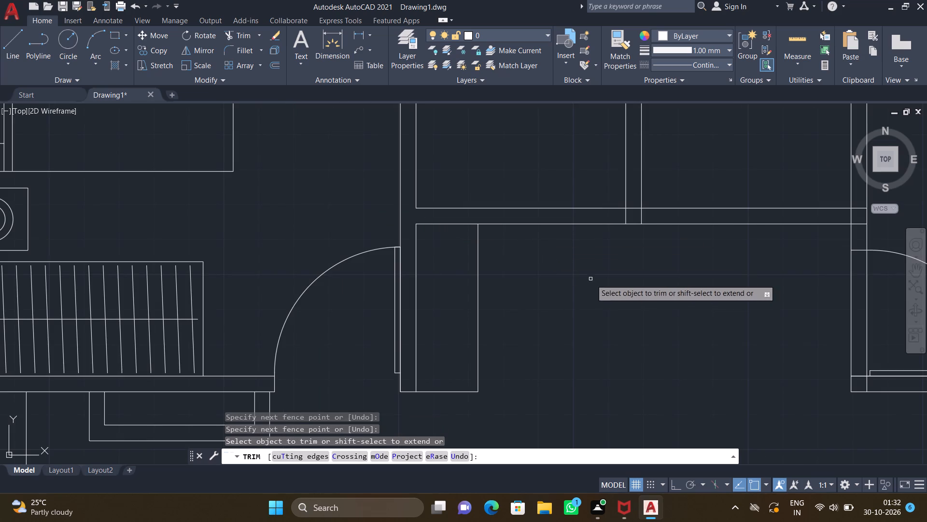
middle_click_drag(620, 279, 391, 276)
scroll(405, 214, "up", 3)
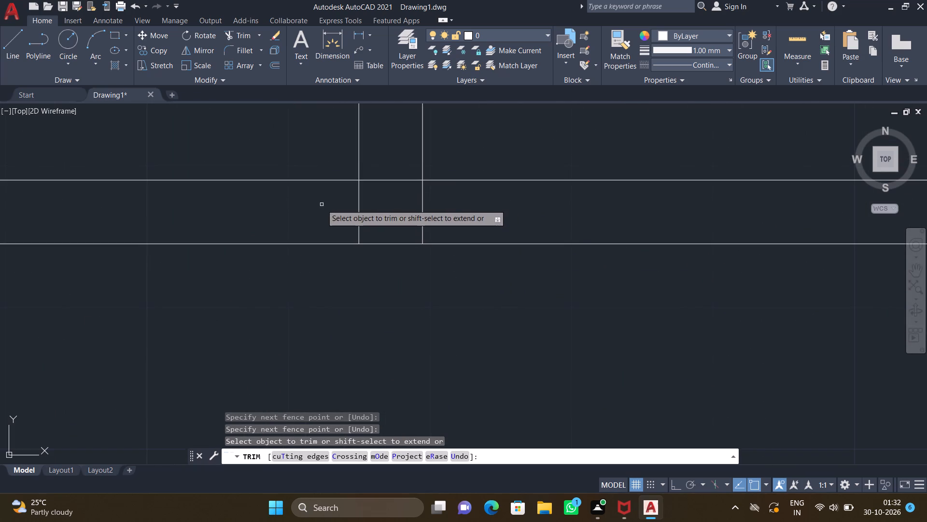
left_click_drag(323, 203, 424, 220)
left_click_drag(395, 163, 395, 202)
Trim the overlapping lines where the east end of the wall south of the bathrooms meets the east bedroom's west wall.
scroll(427, 209, "down", 4)
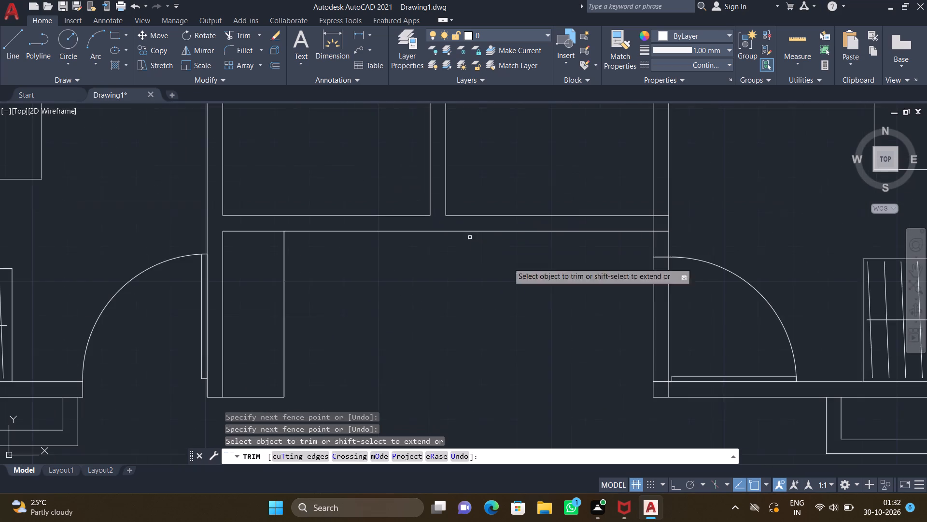
middle_click_drag(596, 304, 378, 288)
scroll(440, 204, "up", 4)
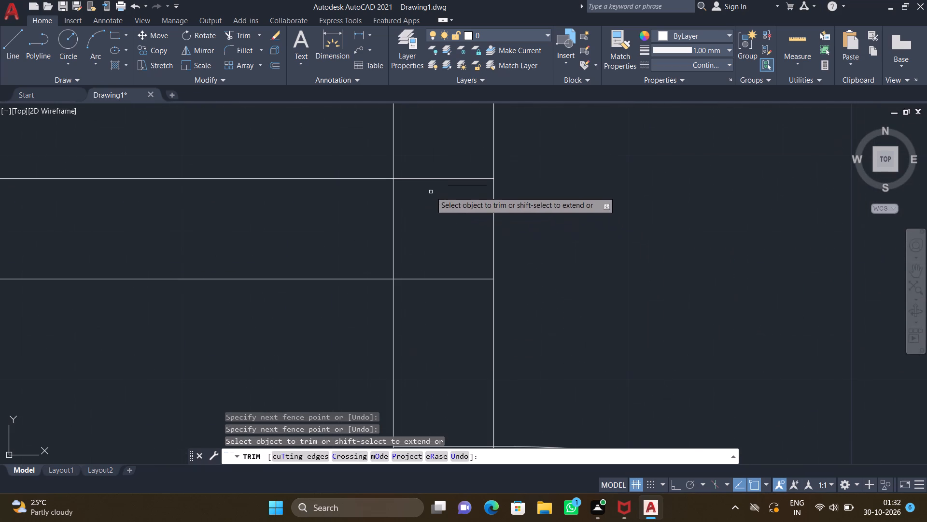
left_click_drag(432, 162, 433, 209)
left_click_drag(432, 214, 369, 215)
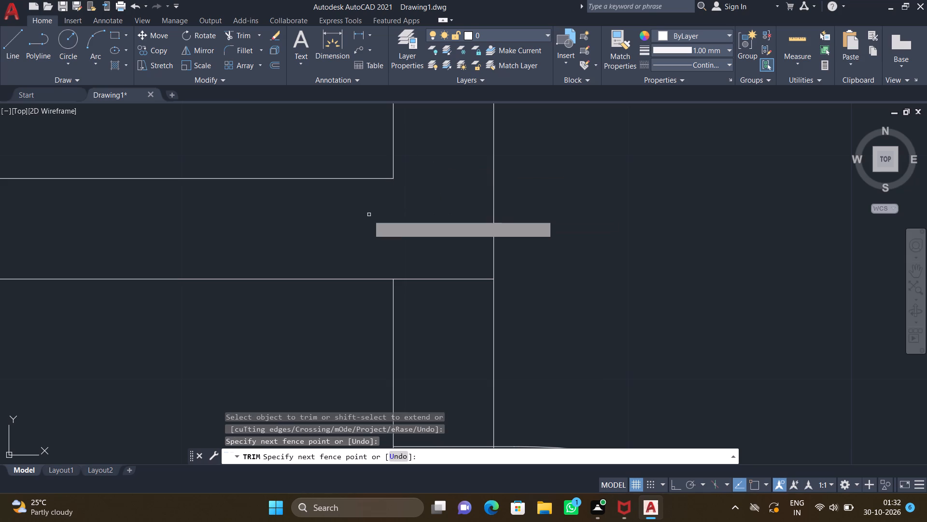
Trim the west wall lines across the east bedroom's door opening and the leftover line in the wall end below it.
scroll(379, 223, "down", 4)
scroll(371, 284, "down", 4)
scroll(376, 299, "up", 5)
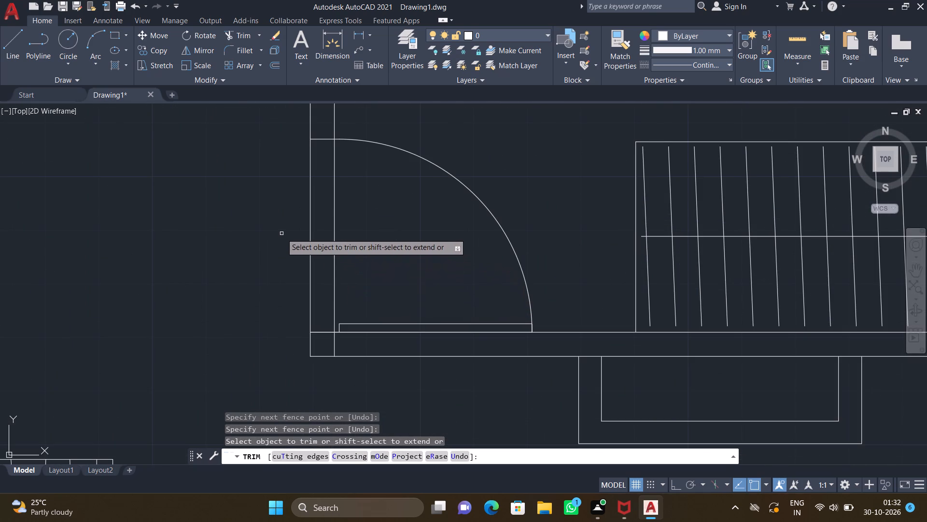
left_click_drag(281, 231, 350, 240)
scroll(327, 345, "up", 2)
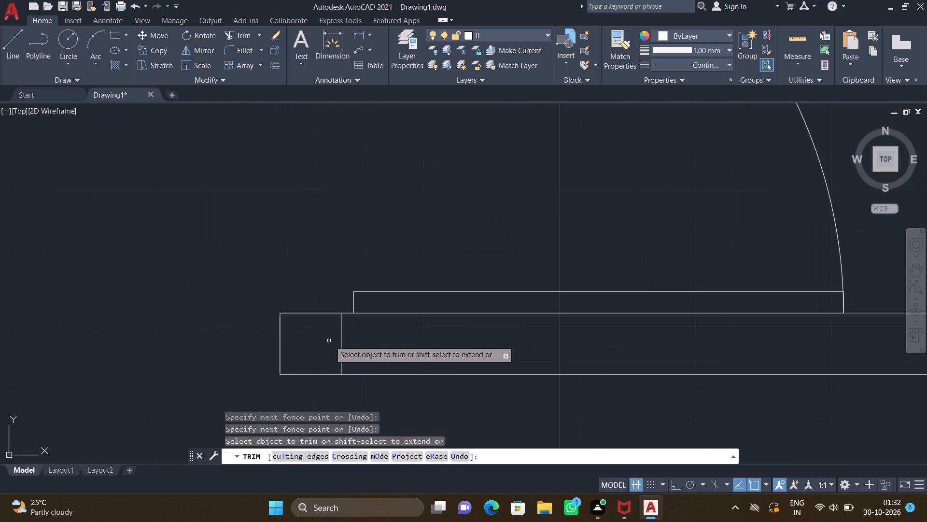
left_click(341, 343)
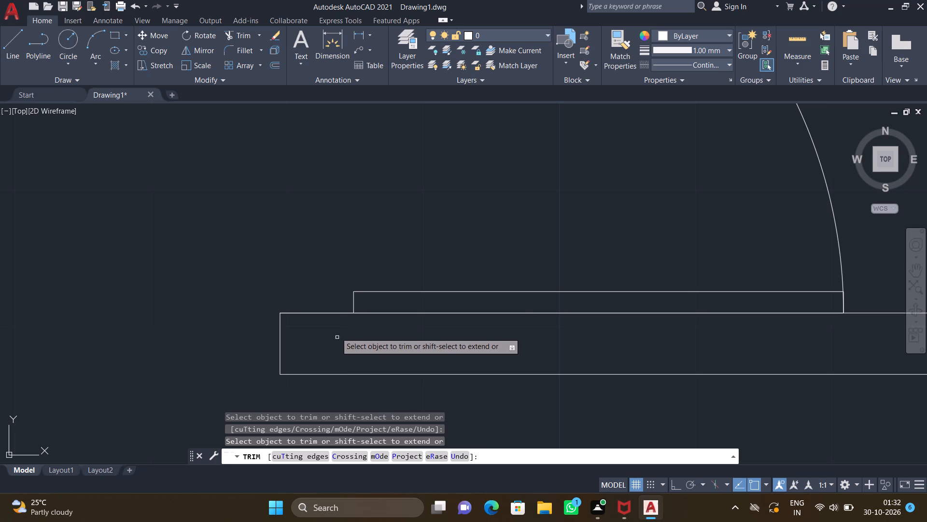
scroll(352, 292, "down", 6)
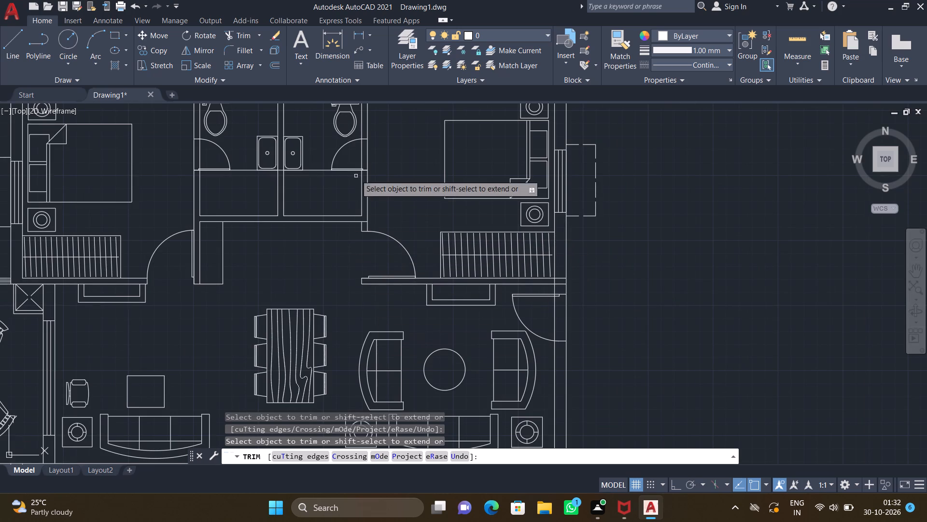
Trim the wall lines crossing the door openings of the east and west bathrooms between the two north bedrooms.
middle_click_drag(395, 163, 425, 188)
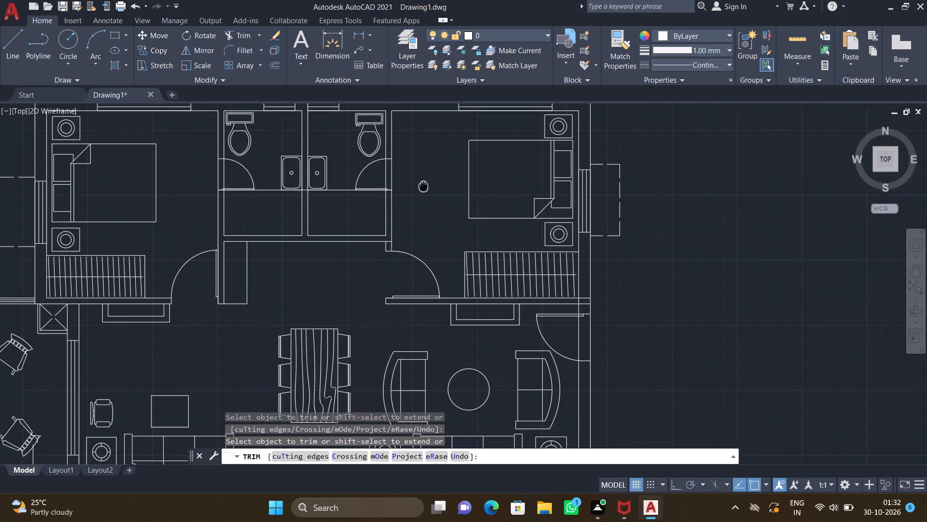
middle_click_drag(425, 188, 429, 191)
scroll(401, 184, "up", 2)
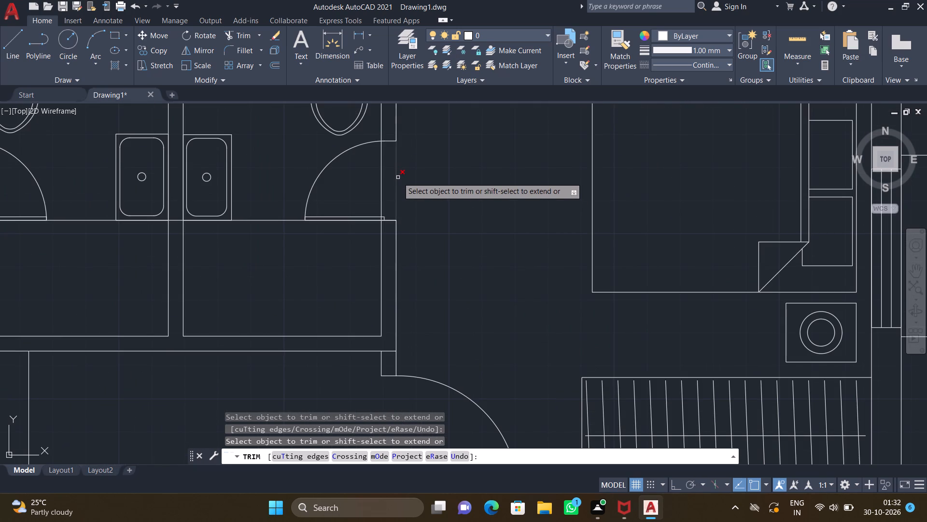
left_click(398, 177)
scroll(303, 206, "down", 4)
middle_click_drag(195, 246, 387, 290)
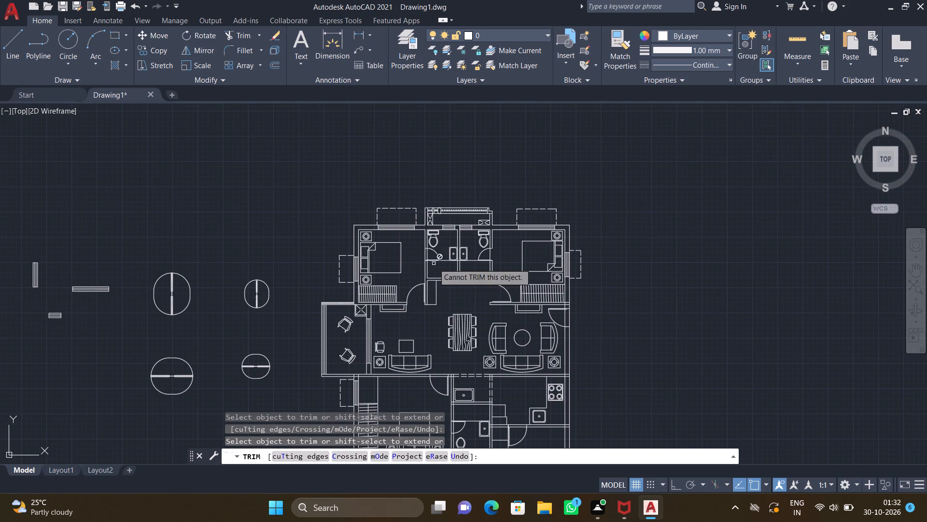
scroll(422, 262, "up", 4)
left_click(452, 220)
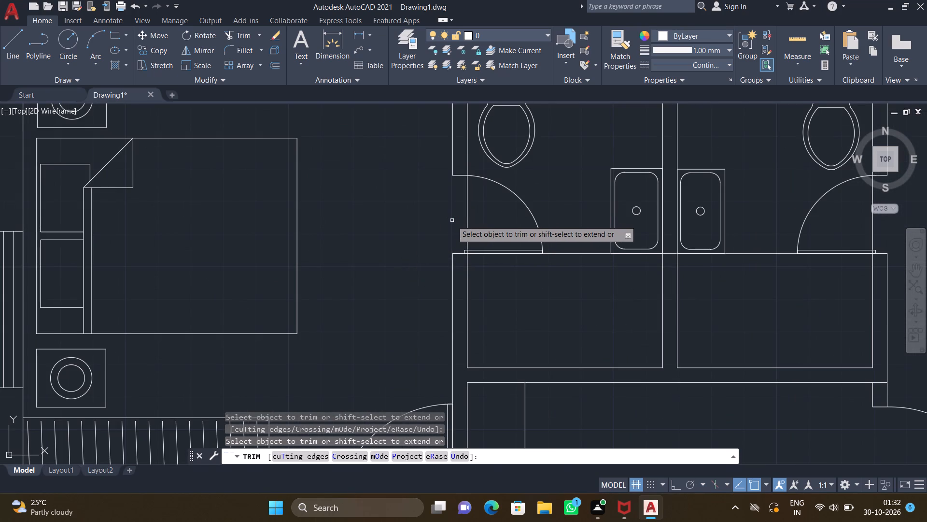
Trim the horizontal line segment crossing the central partition between the two north bathrooms, just below the washbasins.
scroll(452, 221, "down", 3)
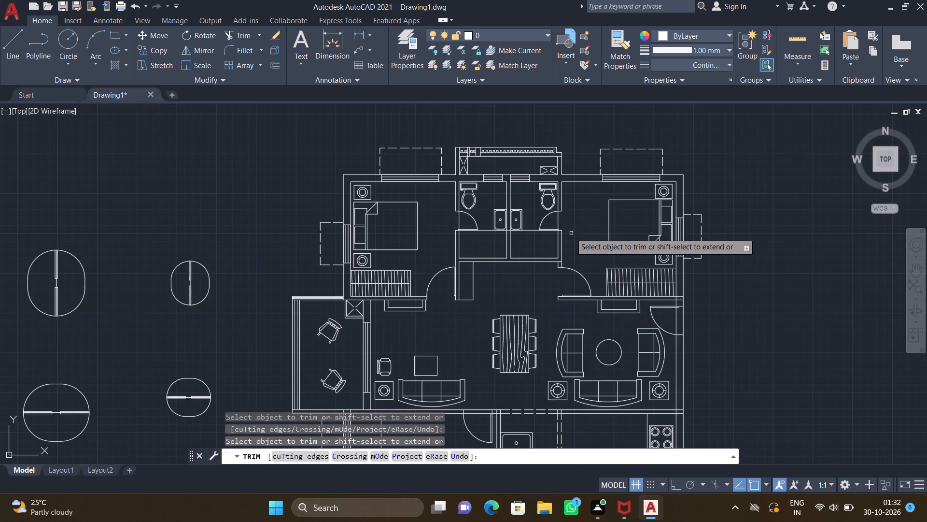
scroll(571, 233, "up", 2)
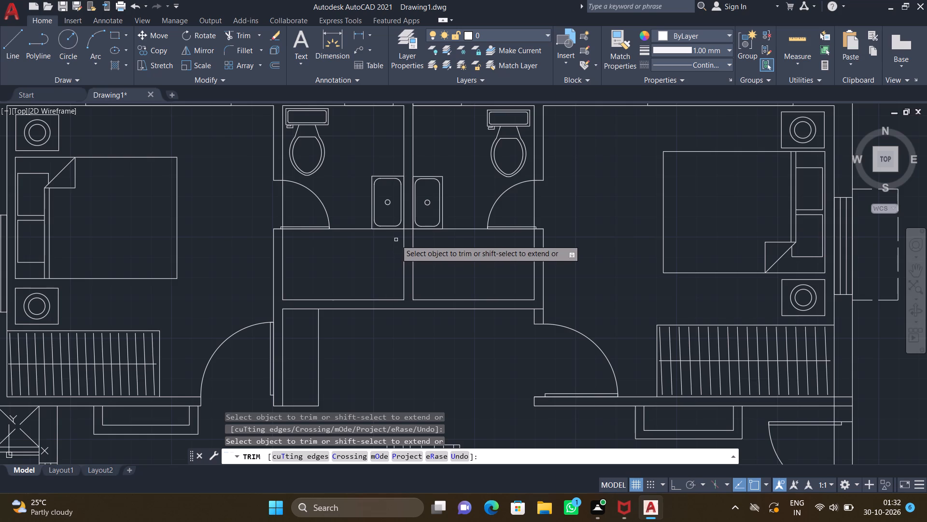
scroll(397, 232, "up", 2)
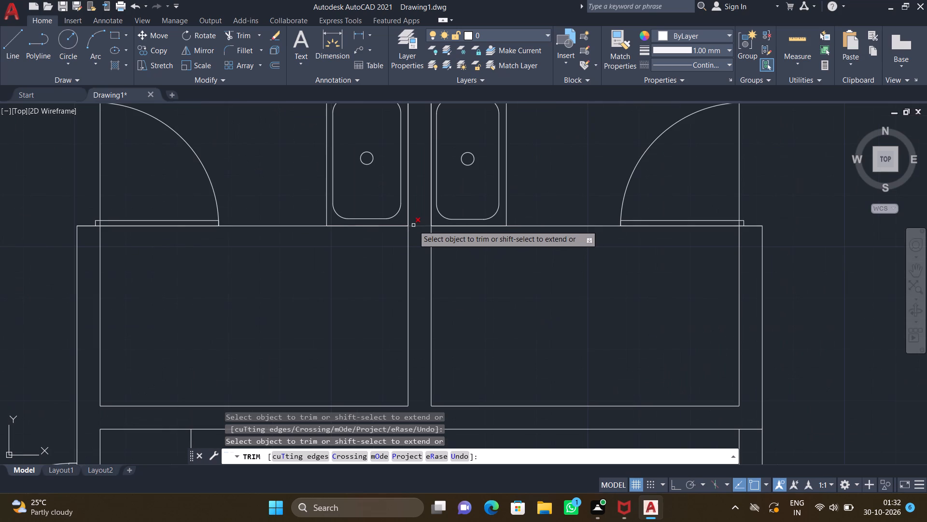
left_click(414, 226)
Trim the overlapping lines where the wall south of the east bedroom meets the east outer wall.
scroll(441, 279, "down", 3)
scroll(521, 370, "down", 1)
middle_click_drag(515, 368, 378, 301)
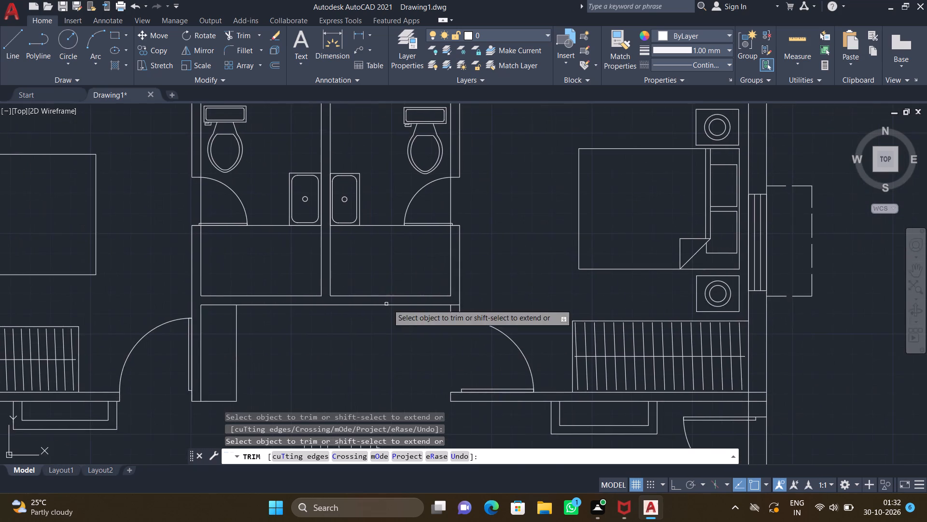
scroll(436, 295, "down", 1)
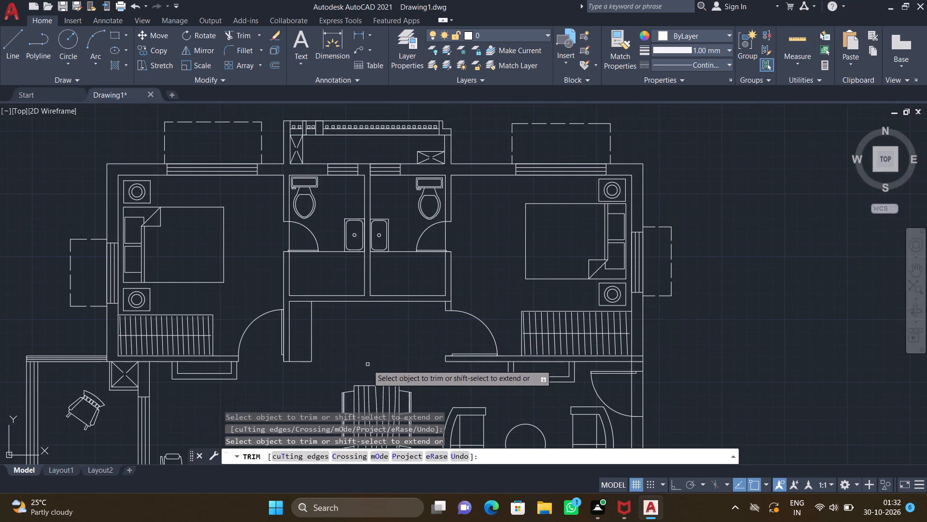
middle_click_drag(366, 361, 397, 261)
scroll(671, 265, "up", 4)
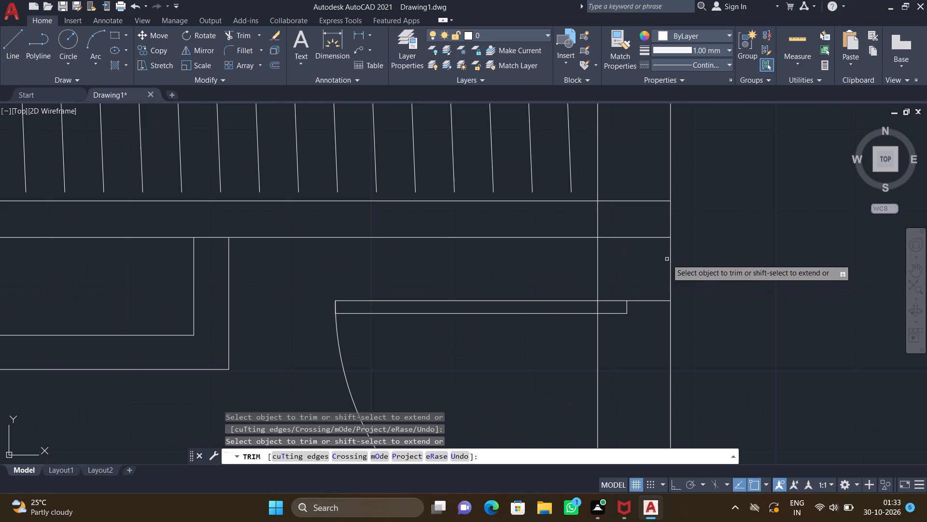
left_click_drag(620, 173, 617, 261)
left_click_drag(609, 228, 568, 218)
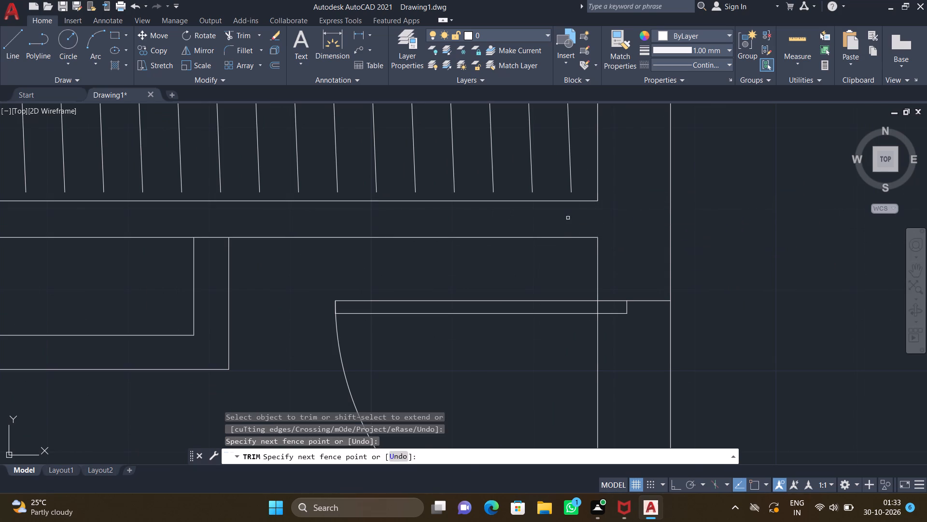
Trim the line crossing the junction where the balcony's east wall meets the wall south of the living area.
scroll(588, 231, "down", 3)
scroll(500, 287, "down", 2)
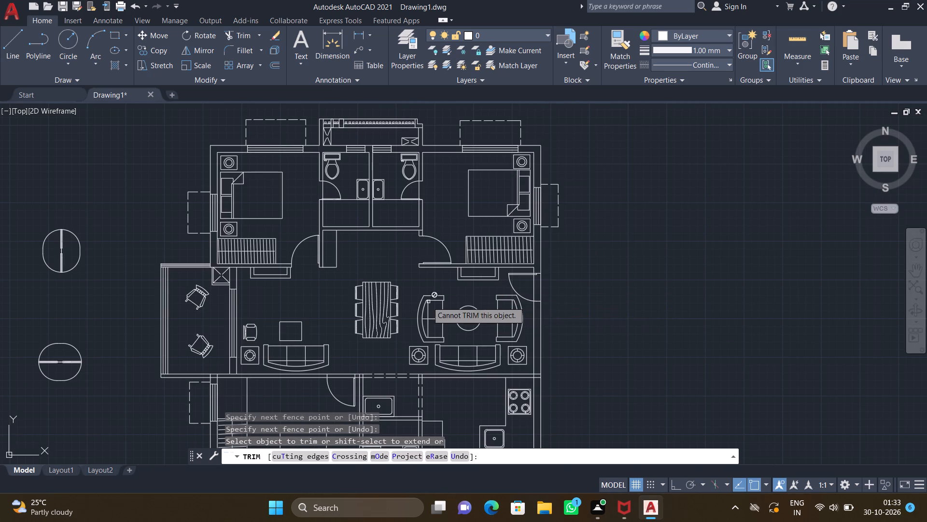
scroll(251, 374, "up", 2)
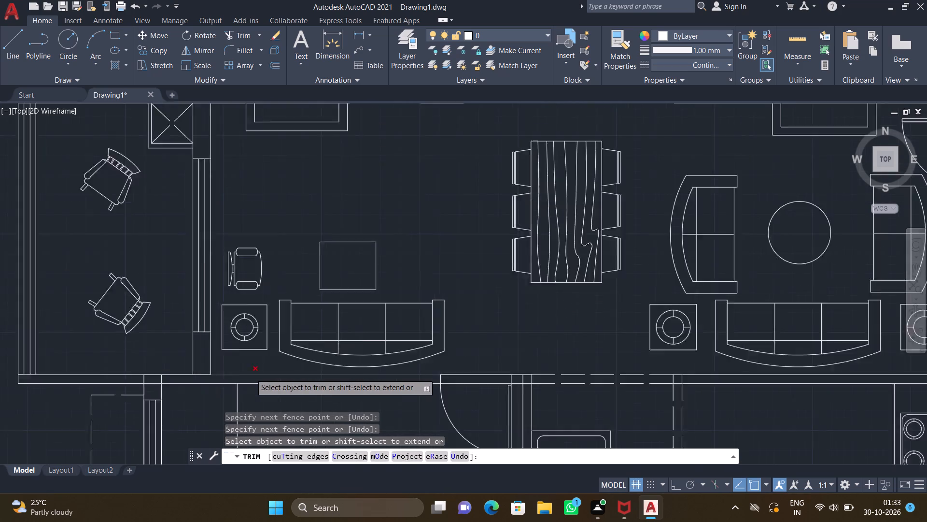
scroll(250, 374, "up", 1)
middle_click_drag(317, 290, 478, 164)
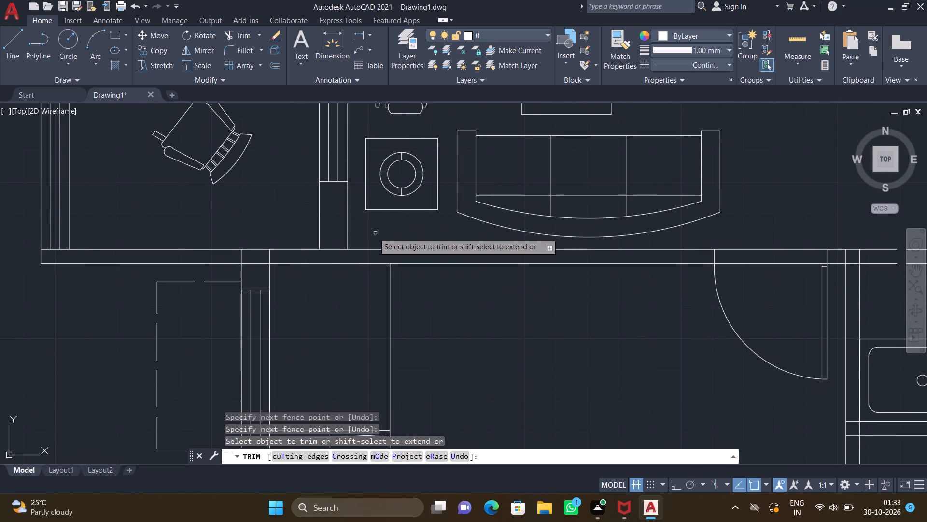
scroll(348, 235, "up", 2)
left_click_drag(308, 246, 309, 277)
Trim the overlapping lines where the south bedroom's west wall meets the wall south of the living area and balcony.
scroll(298, 274, "down", 2)
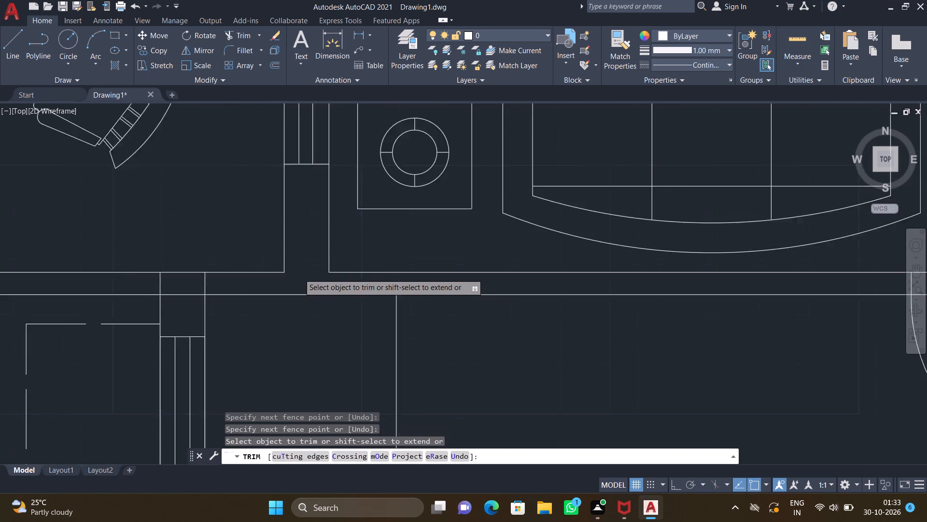
scroll(297, 275, "down", 2)
middle_click_drag(242, 288, 341, 228)
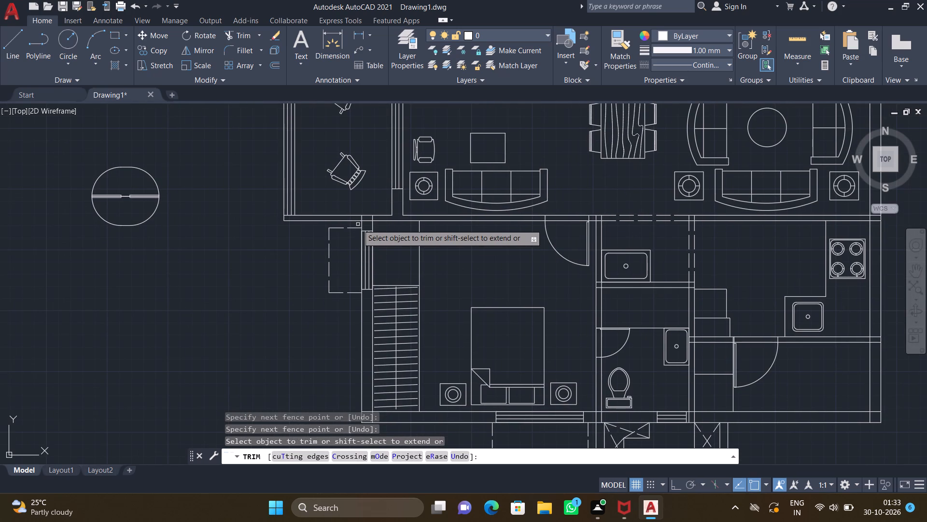
scroll(363, 222, "up", 4)
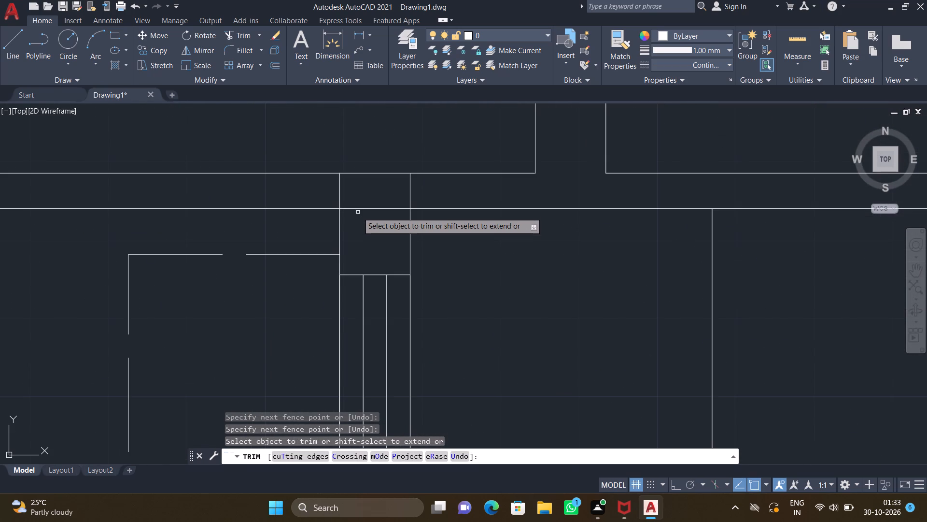
scroll(352, 205, "up", 3)
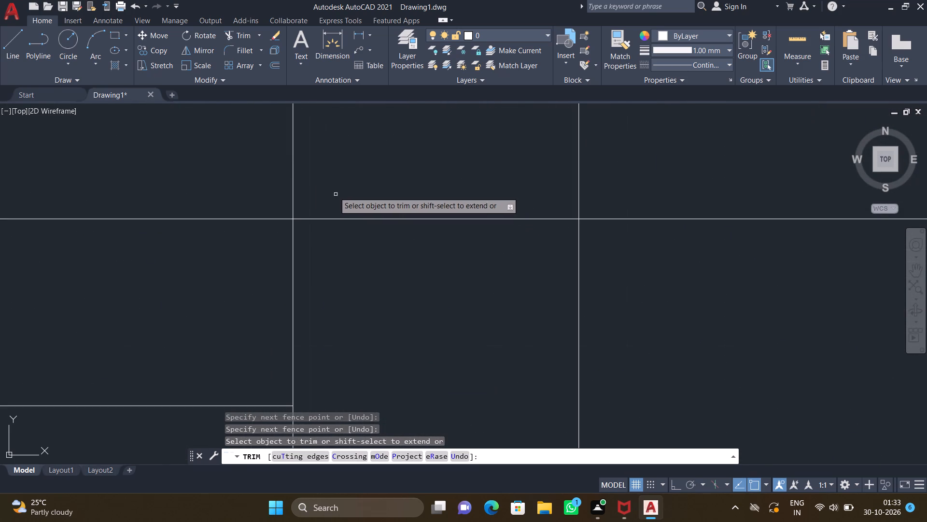
left_click_drag(260, 153, 618, 169)
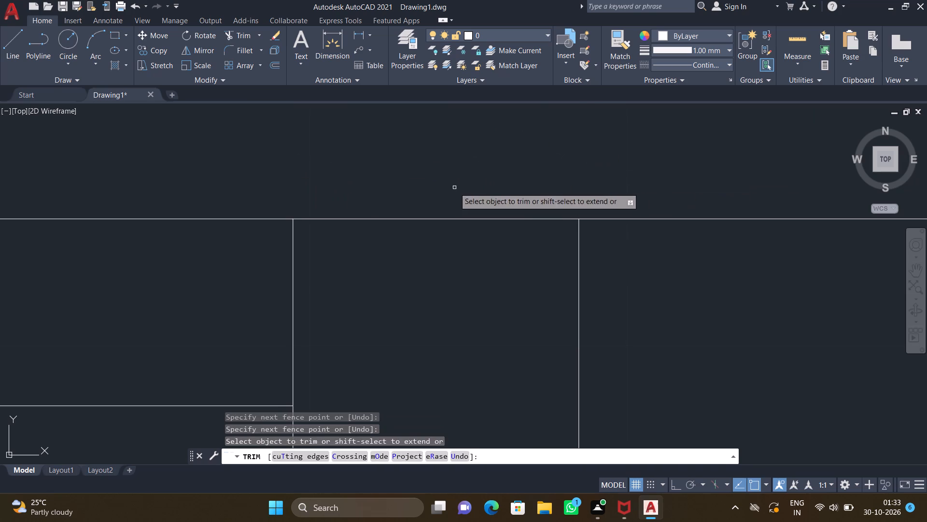
left_click_drag(455, 190, 457, 261)
Trim the overlapping inner wall lines at the south bedroom's southwest outer corner.
scroll(461, 255, "down", 5)
middle_click_drag(509, 288, 382, 271)
scroll(490, 256, "down", 2)
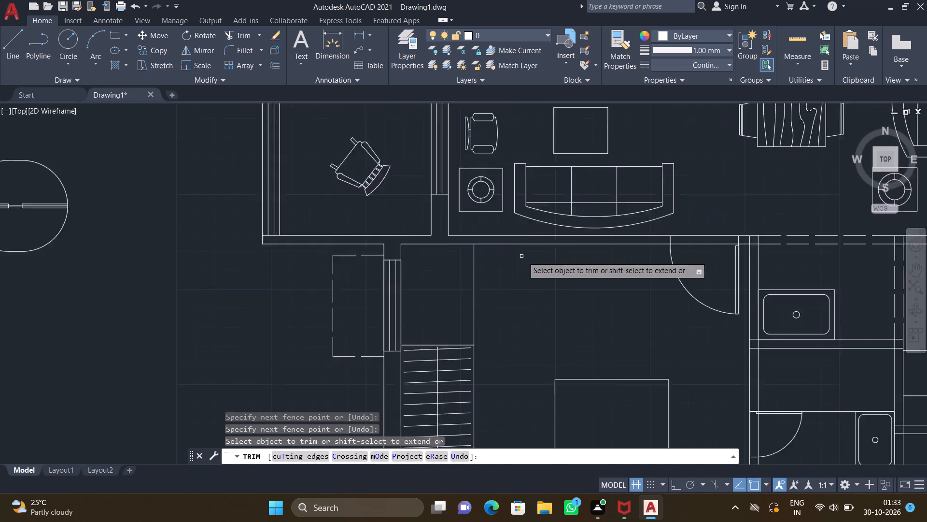
middle_click_drag(532, 290, 418, 224)
scroll(328, 378, "up", 2)
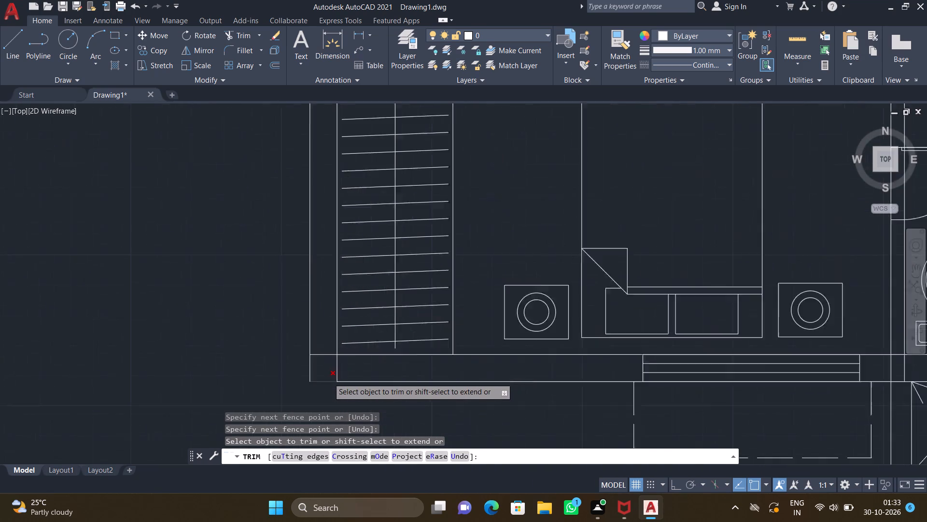
scroll(328, 378, "up", 2)
left_click_drag(317, 308, 377, 354)
Trim both north wall lines across the south bedroom's door opening.
scroll(374, 349, "down", 5)
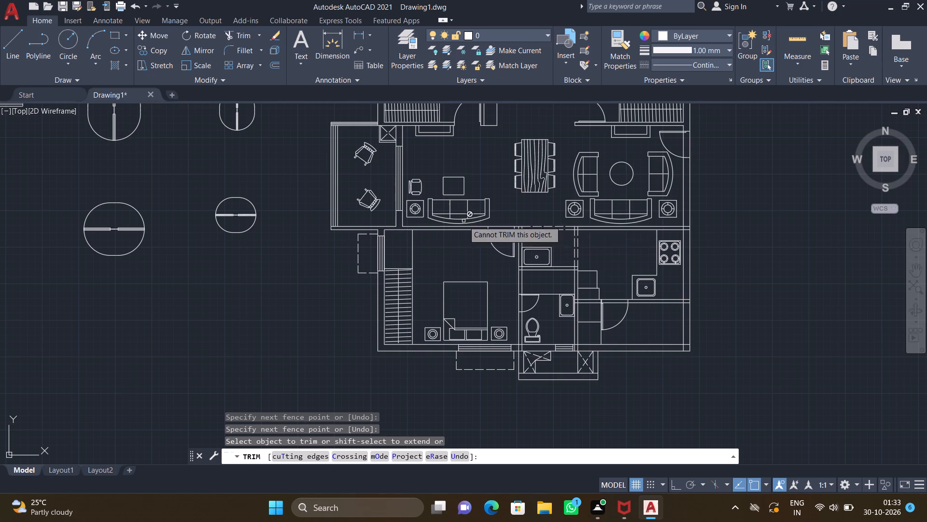
scroll(441, 254, "up", 2)
middle_click_drag(632, 213, 434, 214)
scroll(412, 184, "up", 1)
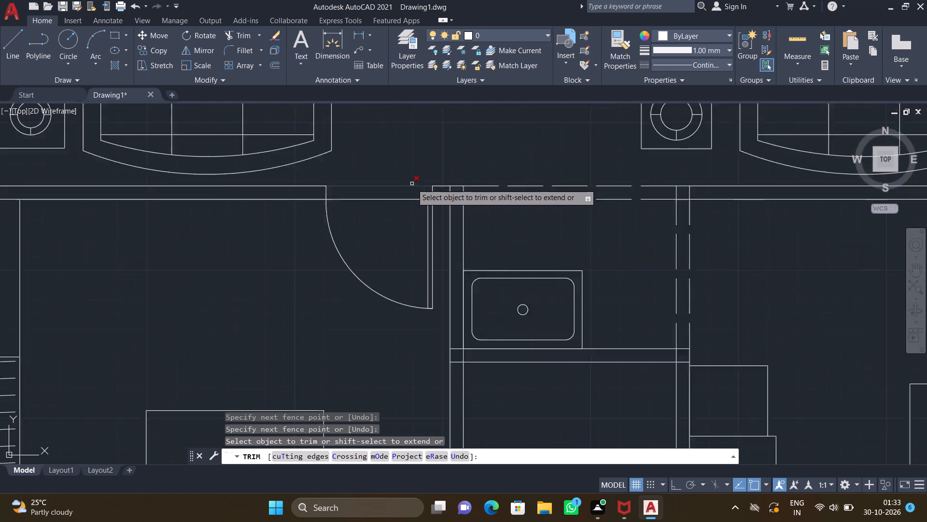
scroll(412, 184, "up", 1)
left_click_drag(386, 173, 389, 235)
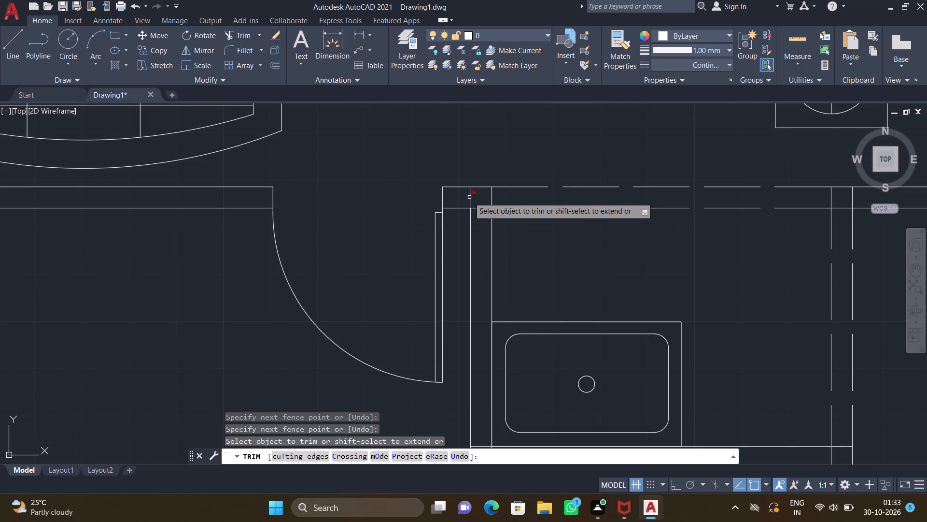
Trim the overlapping lines where the south bedroom's east wall meets the north wall beside the door.
scroll(468, 197, "up", 2)
left_click_drag(463, 194, 516, 194)
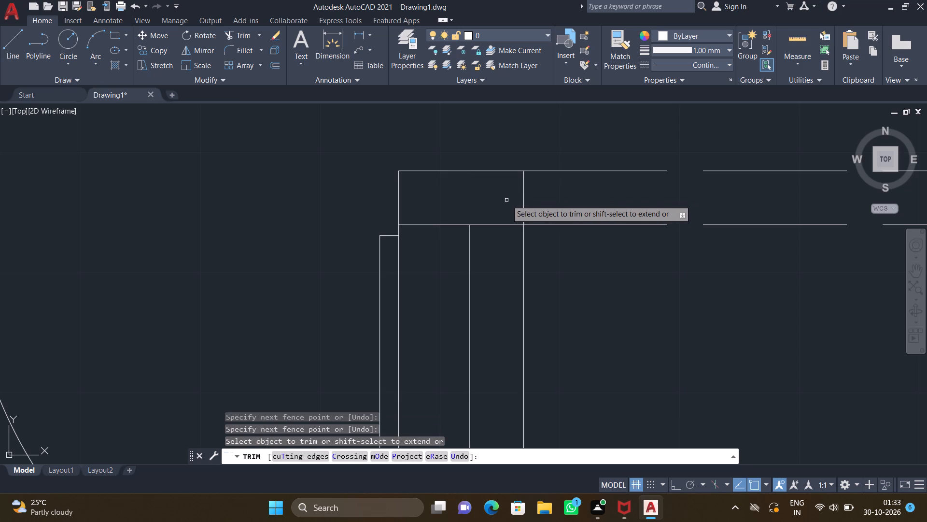
left_click_drag(501, 200, 494, 225)
Trim the overlapping lines where the wall south of the washbasin area meets the south bedroom's east wall.
scroll(502, 249, "down", 4)
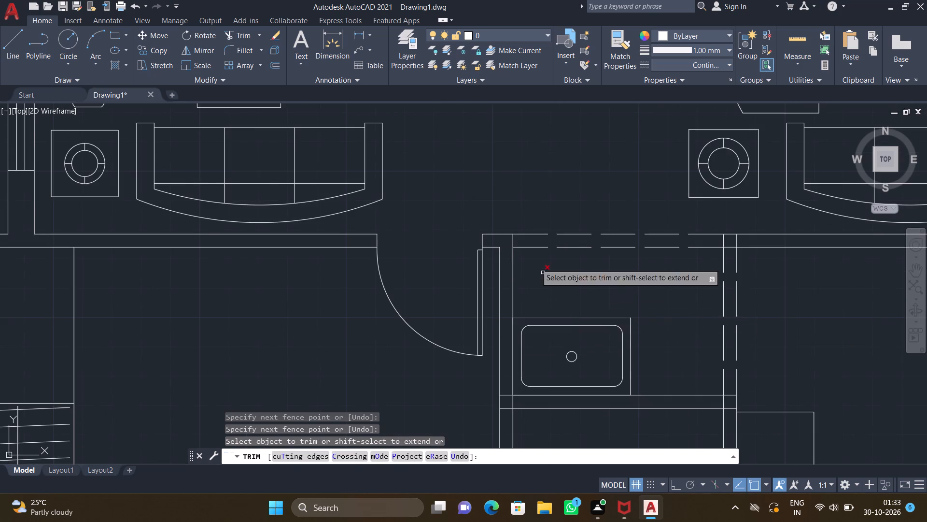
middle_click_drag(483, 223, 437, 197)
scroll(476, 271, "down", 4)
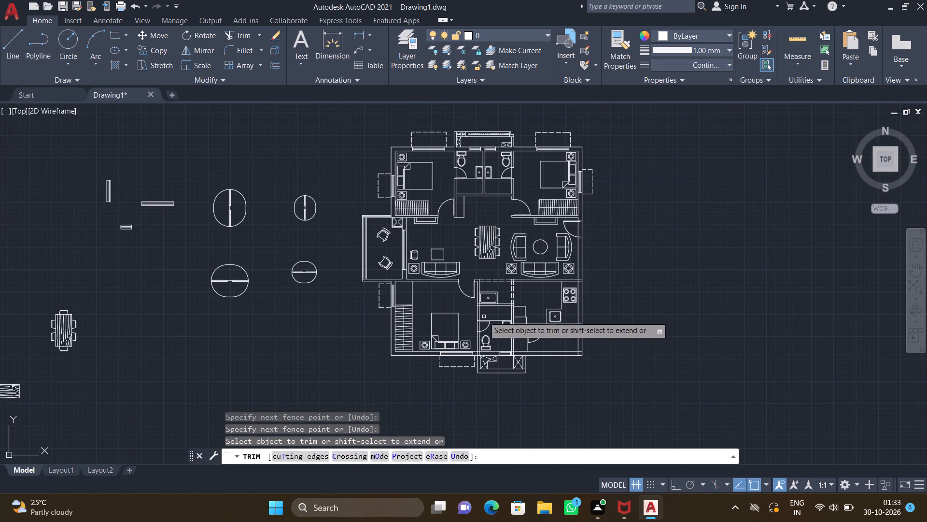
scroll(484, 317, "up", 5)
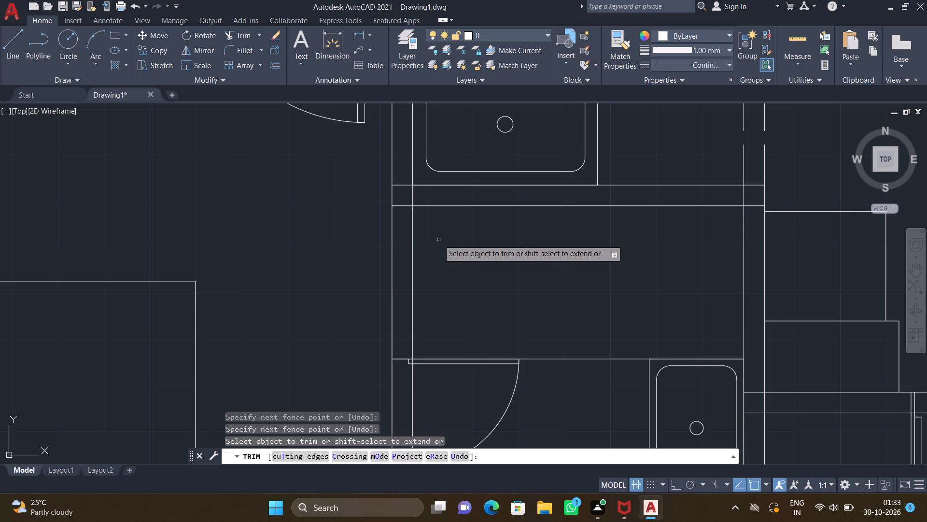
scroll(398, 179, "up", 2)
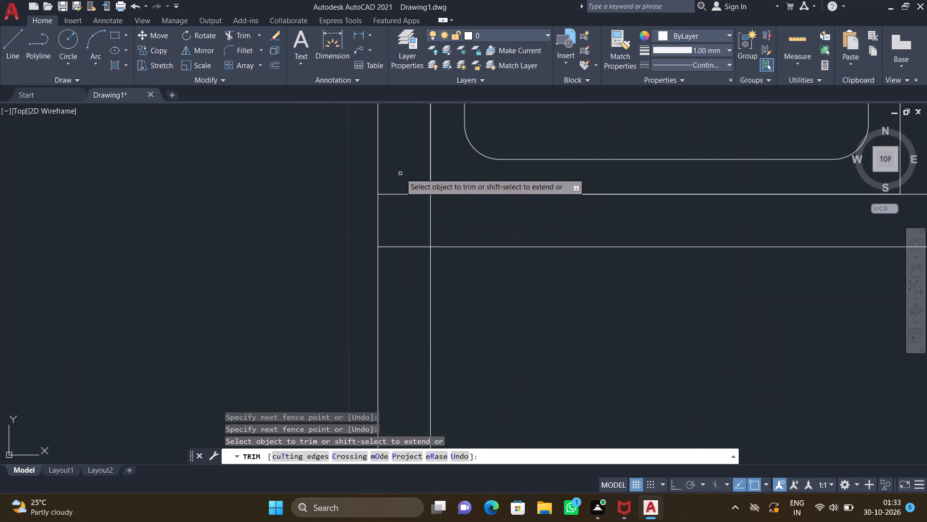
left_click_drag(400, 170, 408, 258)
left_click_drag(406, 219, 454, 225)
Trim the overlapping lines at the east end of the wall south of the washbasin area, where it meets the kitchen-side wall.
scroll(459, 226, "down", 4)
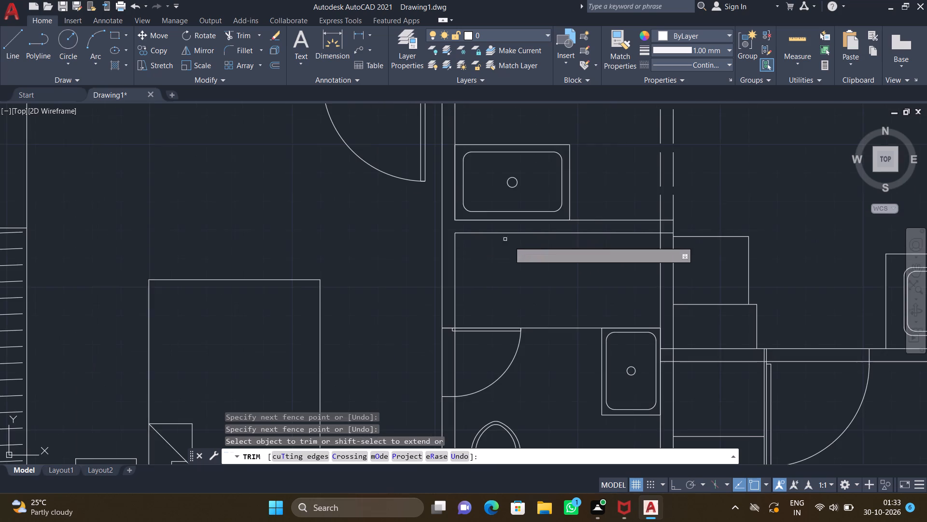
middle_click_drag(547, 268, 393, 215)
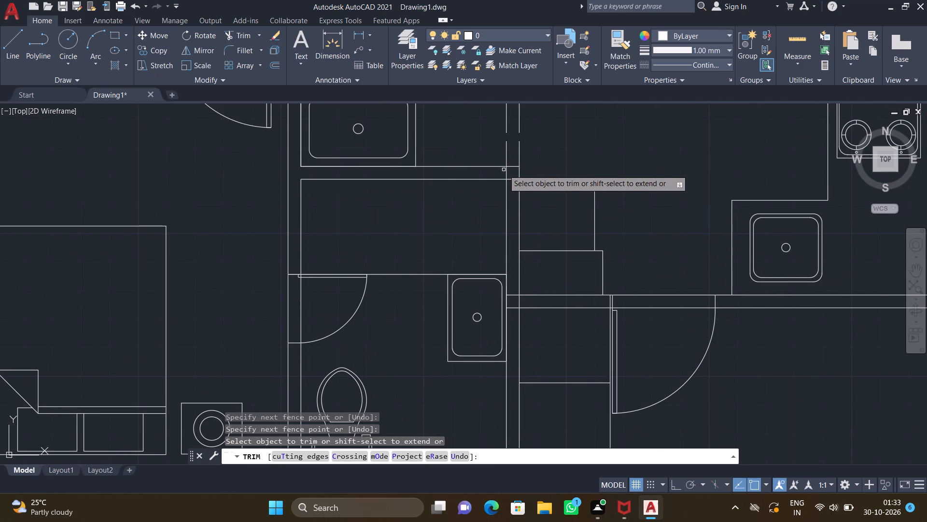
scroll(498, 158, "up", 2)
left_click_drag(499, 189, 515, 197)
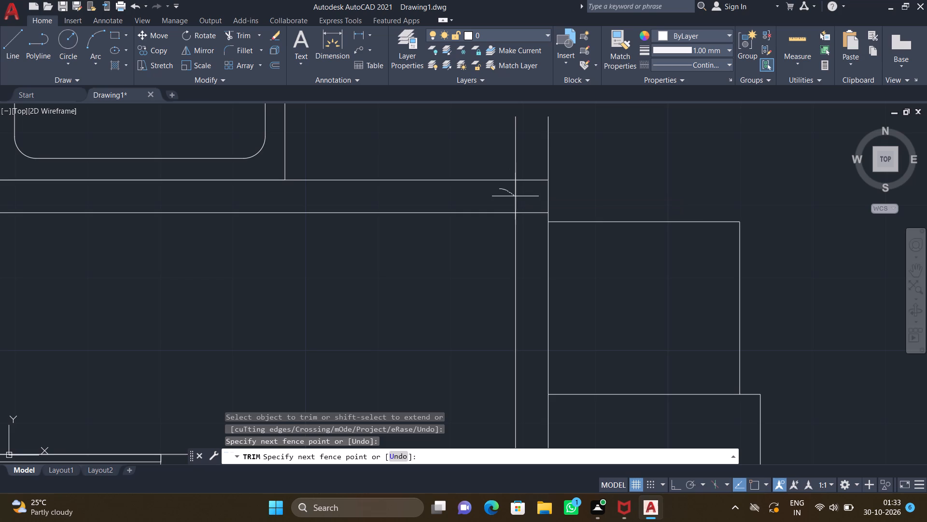
left_click_drag(515, 197, 521, 203)
scroll(520, 199, "up", 1)
left_click_drag(521, 200, 531, 244)
Trim the west wall line crossing the south bathroom's door opening.
scroll(525, 241, "down", 7)
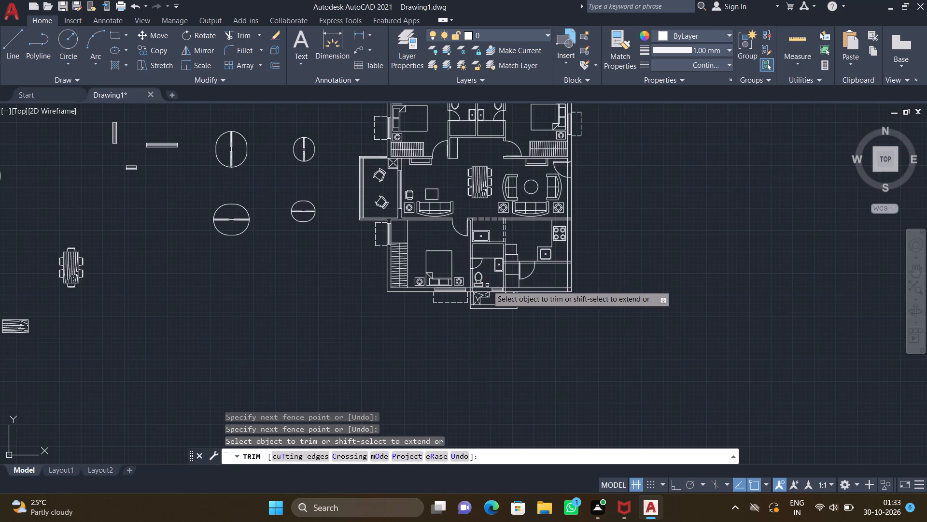
scroll(479, 258, "up", 4)
middle_click_drag(457, 270, 401, 179)
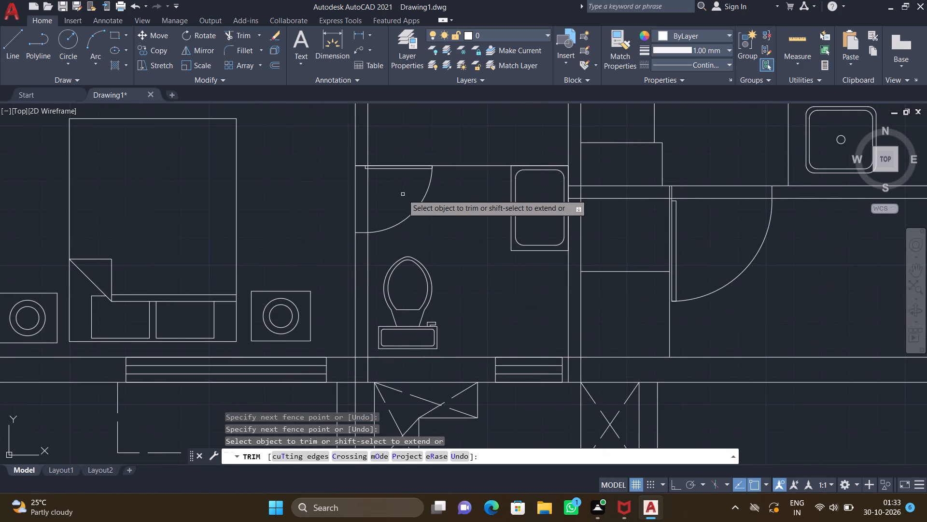
left_click(355, 196)
scroll(426, 243, "down", 2)
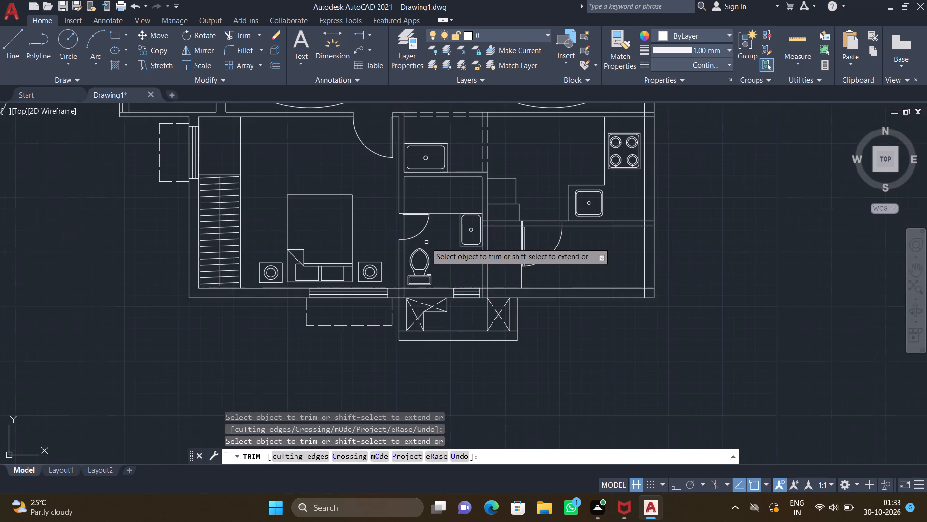
Trim the overlapping lines where the south bathroom's west wall meets the south outer wall.
middle_click_drag(378, 256, 372, 246)
scroll(392, 284, "up", 4)
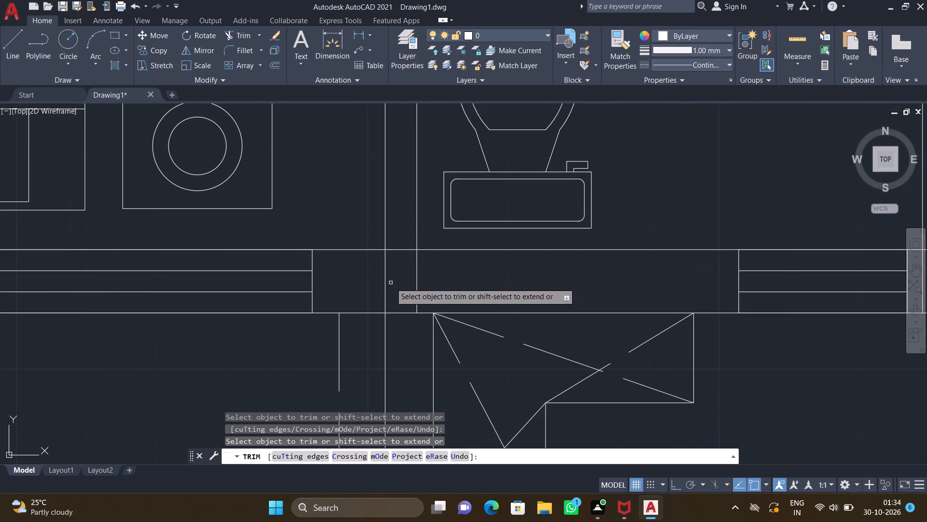
left_click_drag(362, 279, 435, 280)
left_click_drag(402, 237, 403, 240)
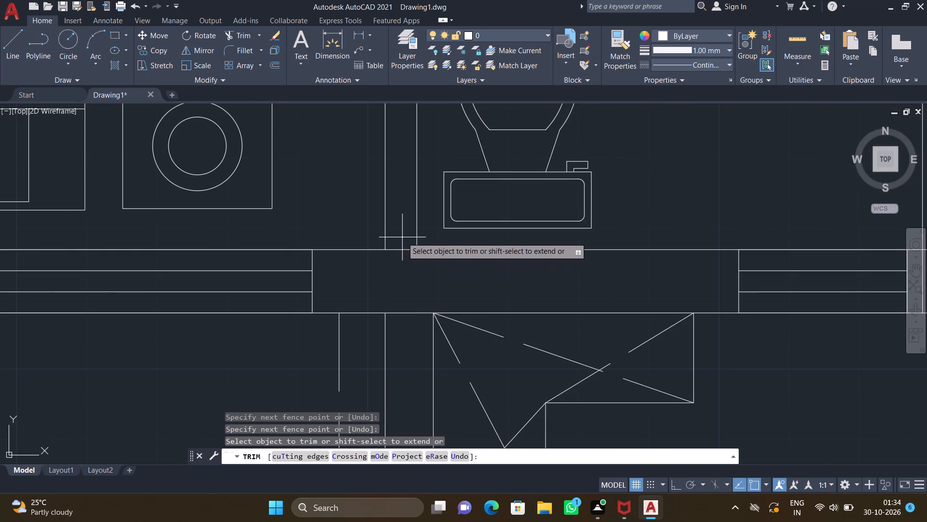
left_click_drag(403, 240, 406, 280)
Trim the overlapping lines where the south bathroom's east wall meets the south outer wall, beside the bathroom window.
scroll(409, 275, "down", 3)
middle_click(373, 261)
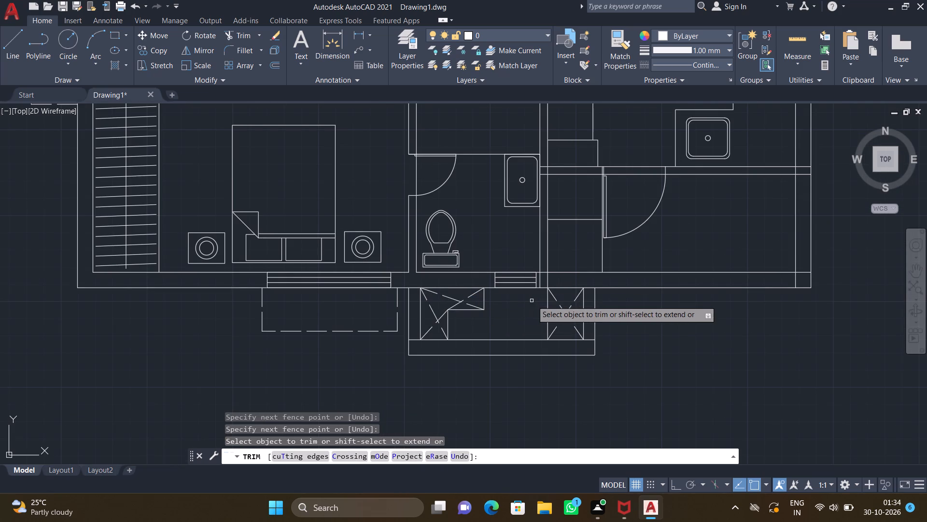
scroll(543, 280, "up", 6)
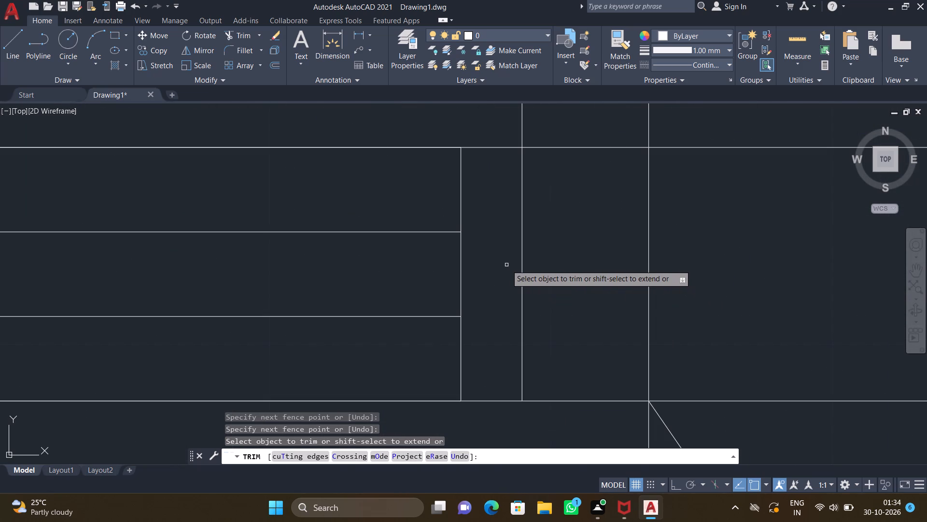
left_click_drag(507, 261, 681, 262)
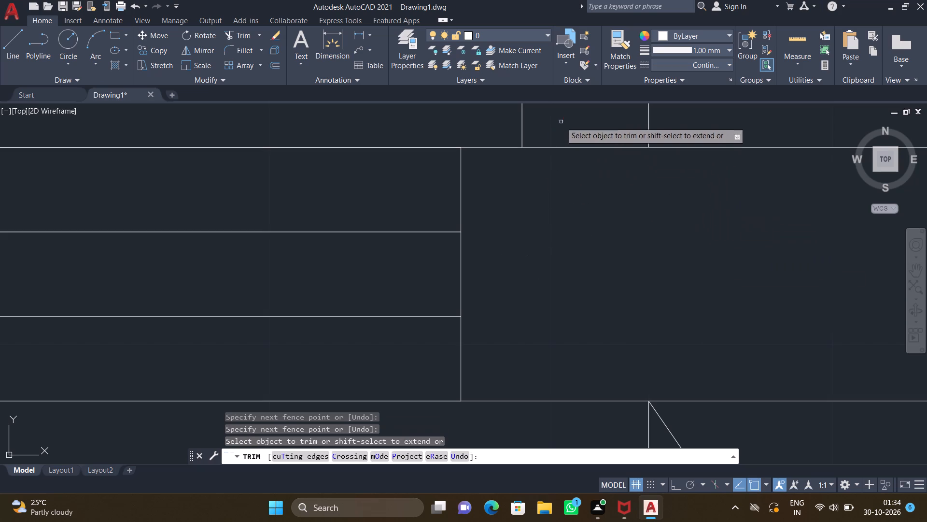
left_click_drag(564, 131, 585, 226)
Trim the overlapping inner wall lines at the southeast outer corner of the apartment.
scroll(590, 233, "down", 5)
middle_click_drag(648, 282, 447, 300)
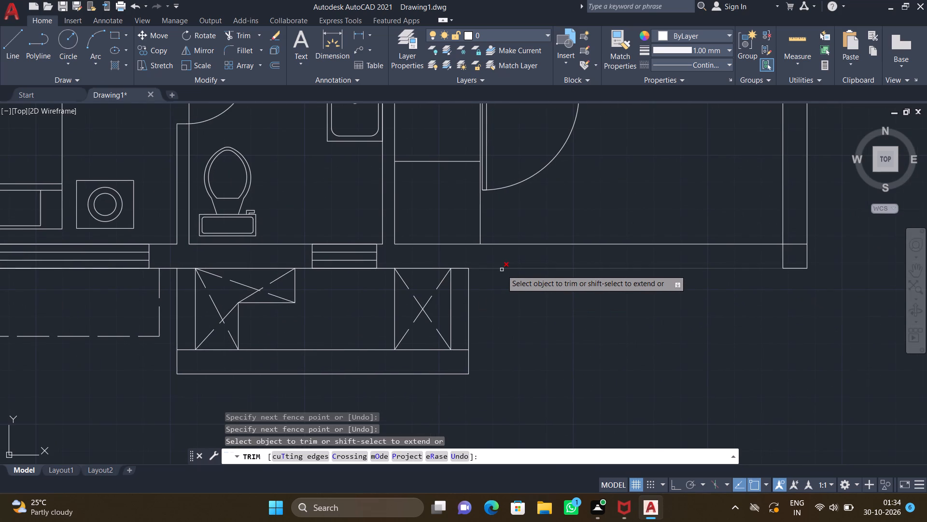
middle_click_drag(510, 344, 507, 350)
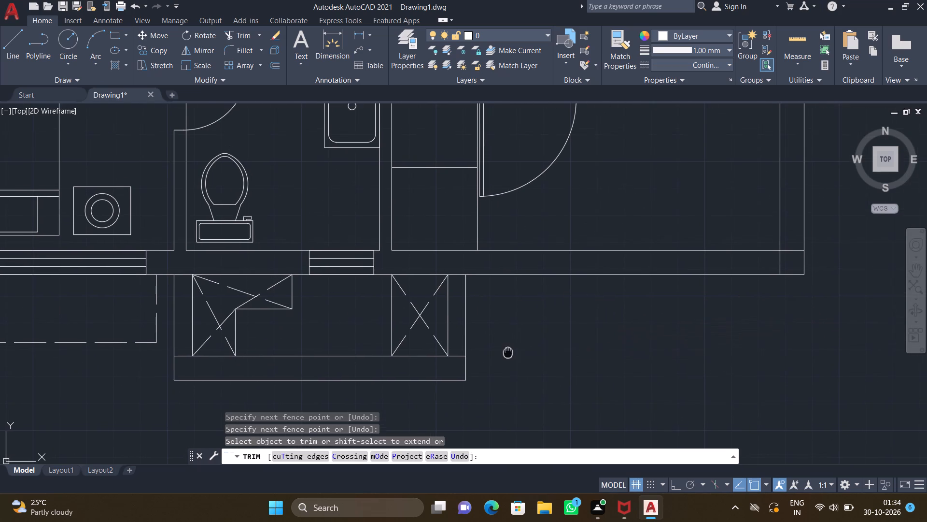
scroll(550, 319, "down", 2)
scroll(641, 297, "up", 4)
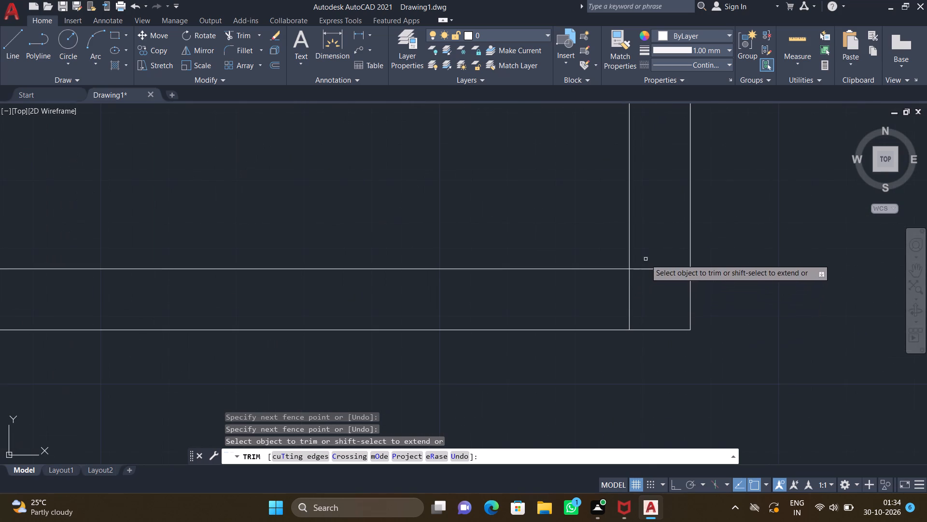
left_click_drag(647, 258, 649, 297)
left_click_drag(643, 294, 605, 304)
Trim the overlapping lines where the kitchen's south wall meets the east outer wall.
scroll(621, 294, "down", 4)
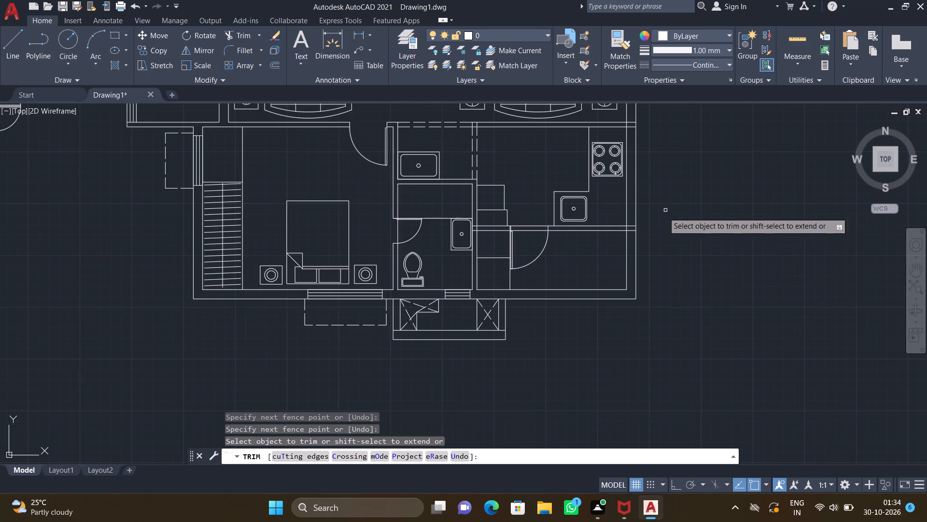
scroll(637, 234, "up", 3)
left_click_drag(607, 188, 602, 245)
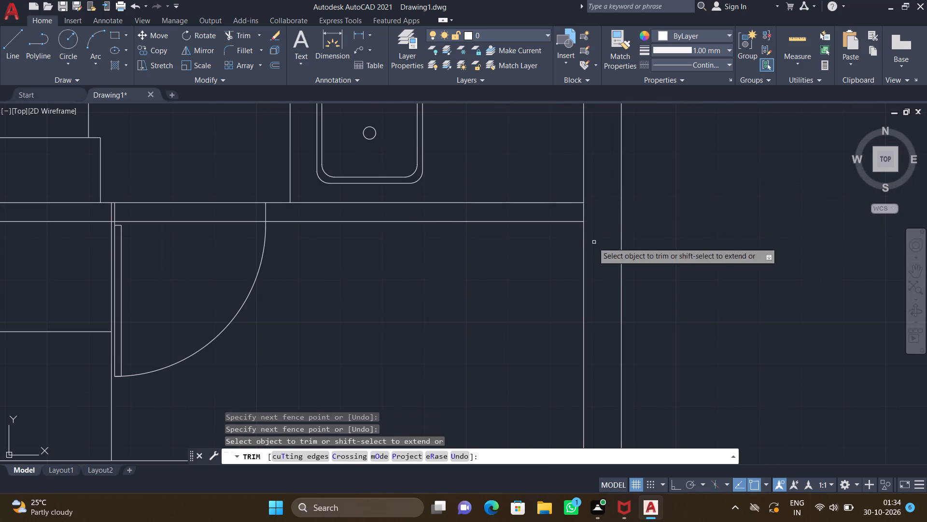
left_click(585, 213)
Trim the wall line crossing the door opening in the kitchen's south wall.
scroll(474, 302, "down", 1)
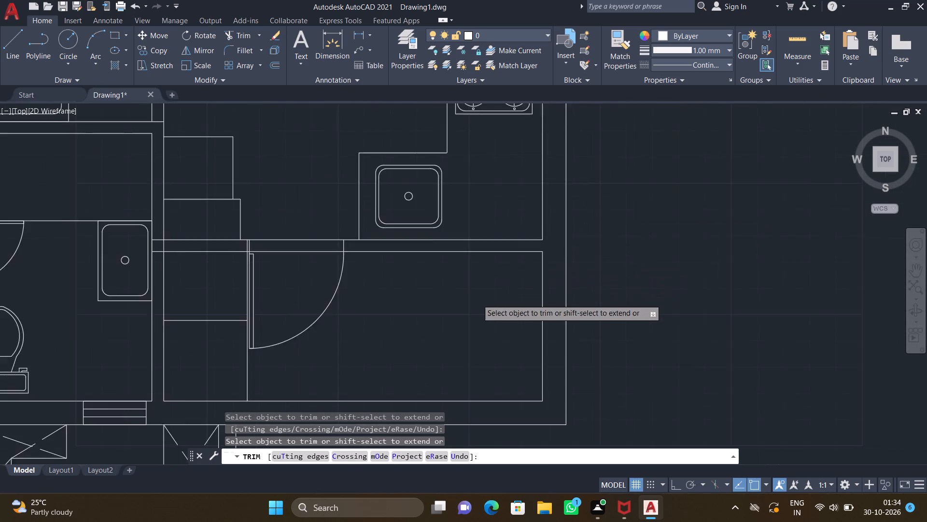
scroll(473, 302, "down", 1)
middle_click_drag(426, 314, 493, 312)
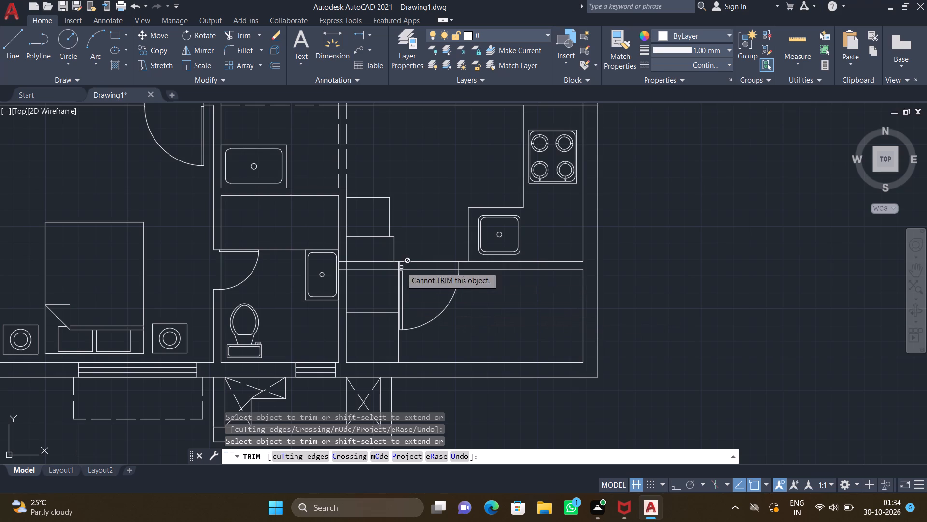
left_click(429, 262)
Trim the overlapping lines where the kitchen's north wall meets the east outer wall.
scroll(575, 232, "down", 2)
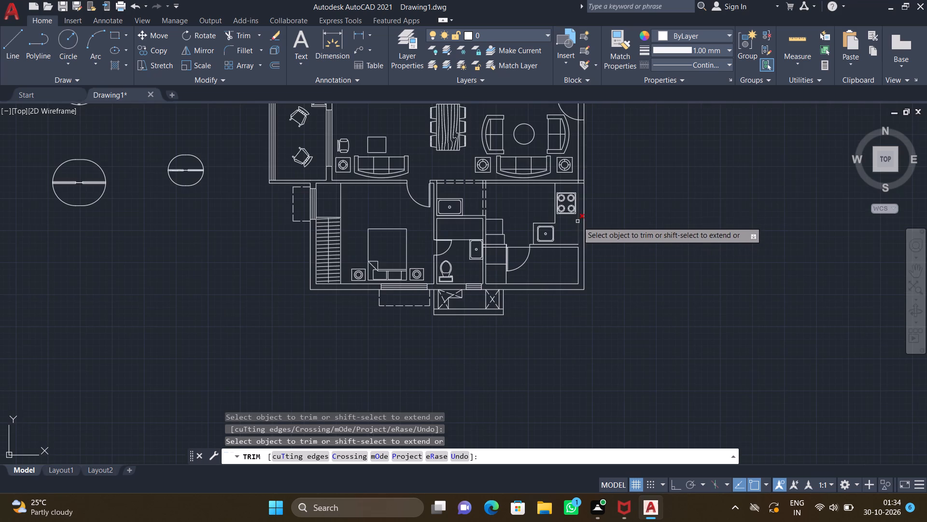
scroll(584, 185, "up", 4)
scroll(548, 154, "up", 2)
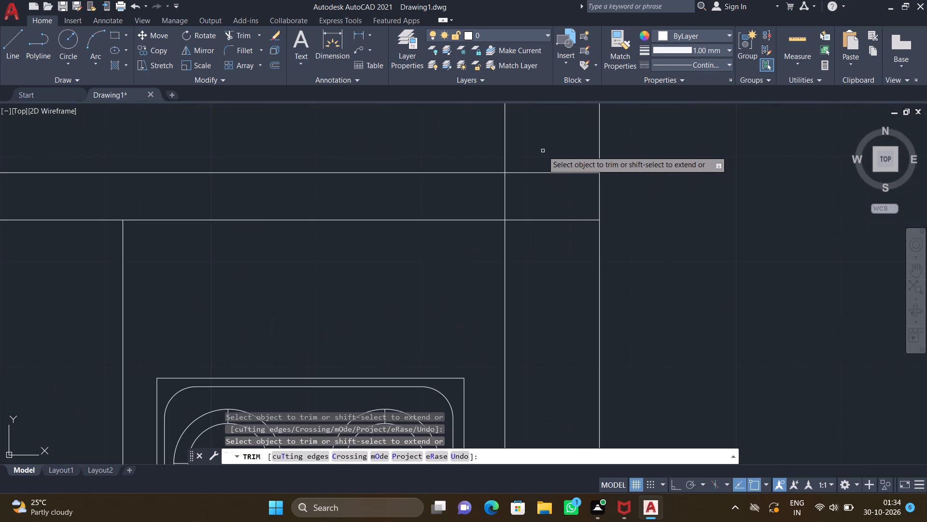
left_click_drag(542, 151, 551, 242)
left_click_drag(517, 191, 474, 187)
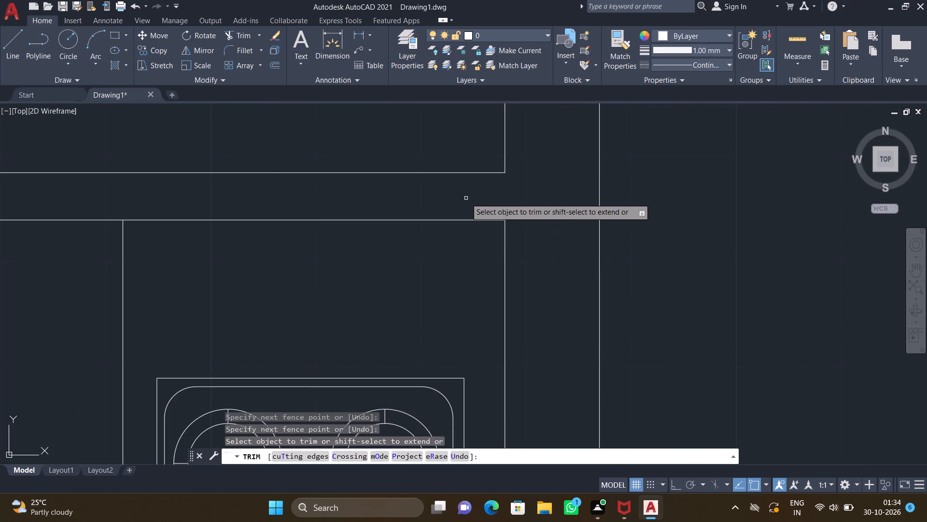
Trim the dashed kitchen partition's east line where it runs into the kitchen's north wall.
scroll(457, 203, "down", 3)
middle_click_drag(350, 241, 489, 246)
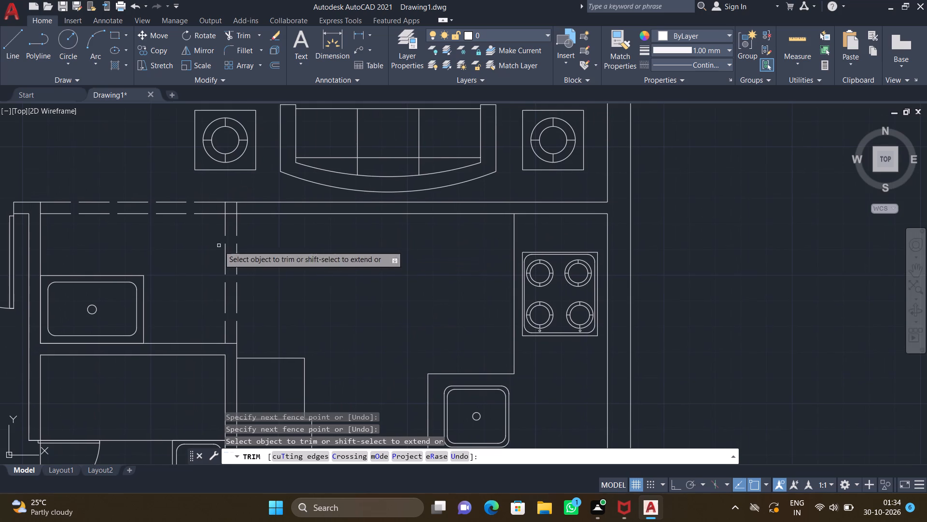
middle_click_drag(267, 256, 387, 310)
scroll(354, 266, "up", 2)
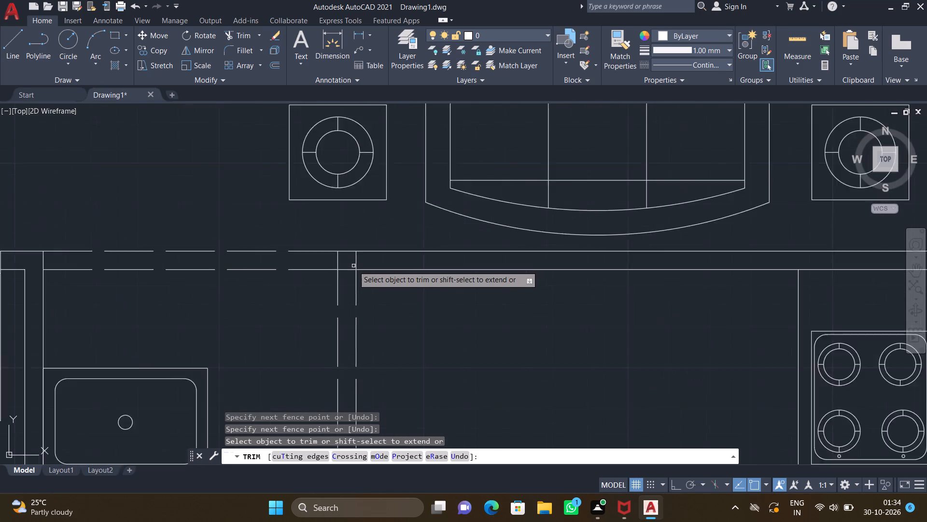
scroll(353, 266, "up", 1)
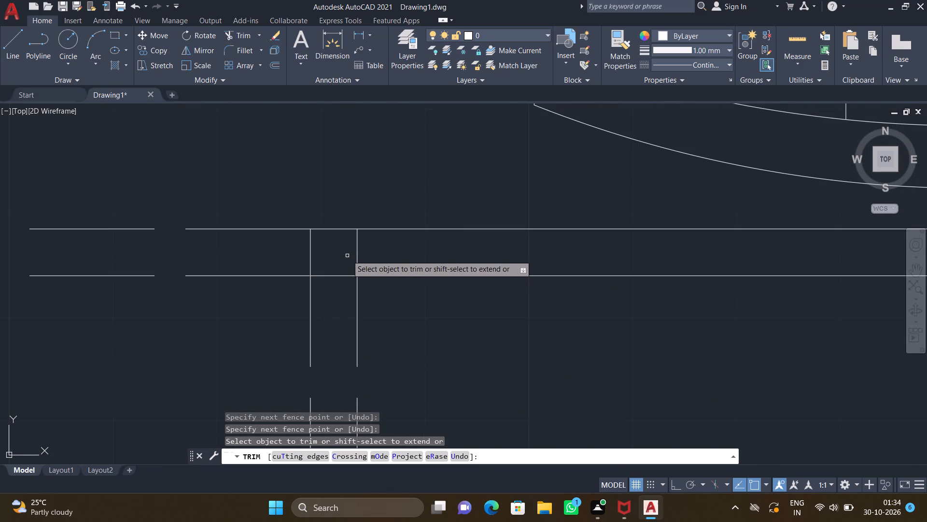
left_click_drag(347, 255, 396, 253)
Check the whole floor plan for remaining overlapping wall lines and end the Trim command.
scroll(395, 257, "down", 6)
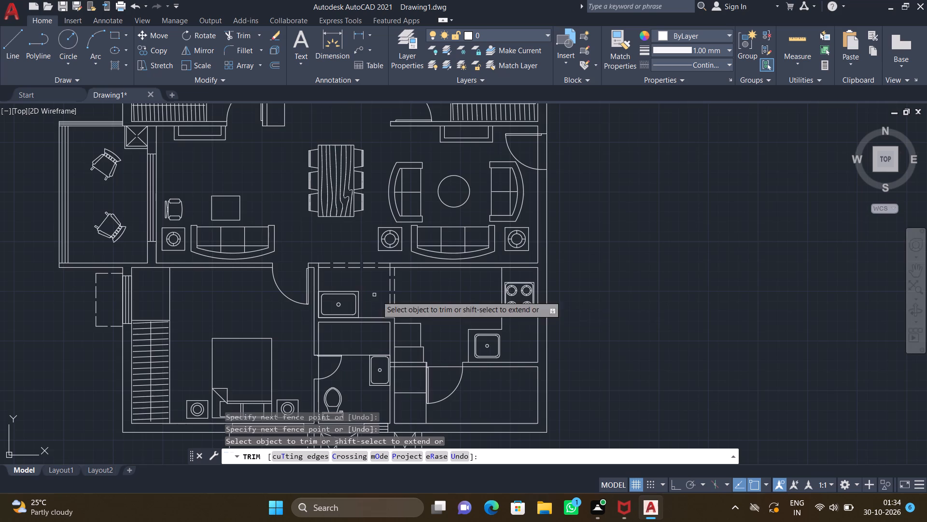
scroll(447, 289, "down", 1)
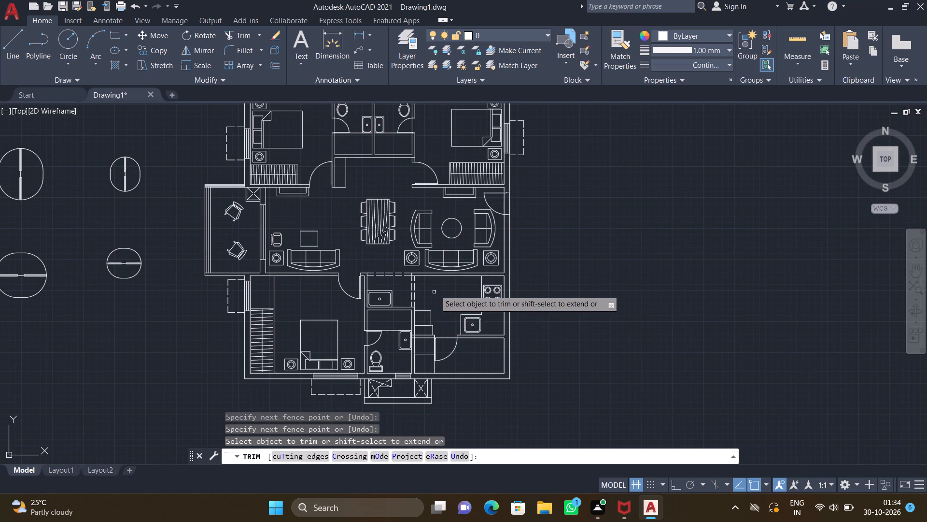
scroll(437, 283, "up", 1)
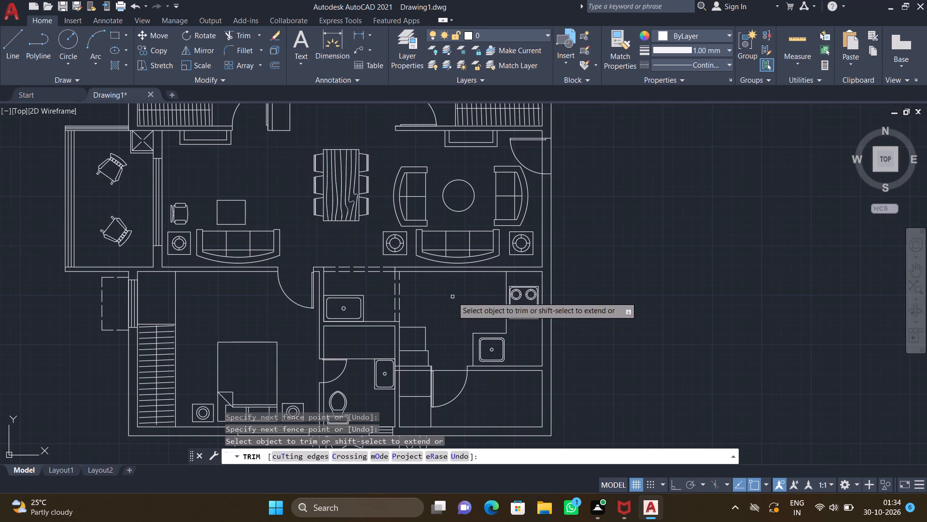
scroll(427, 311, "down", 1)
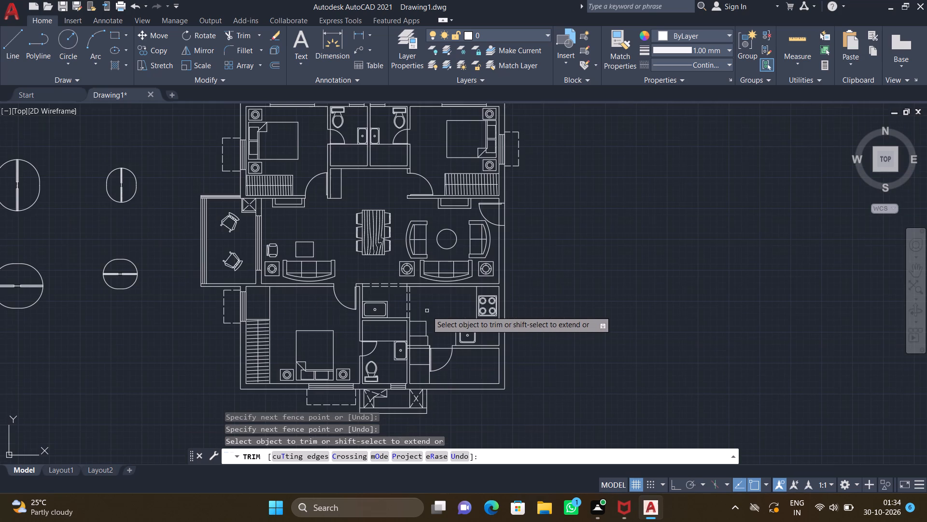
middle_click_drag(464, 440, 449, 388)
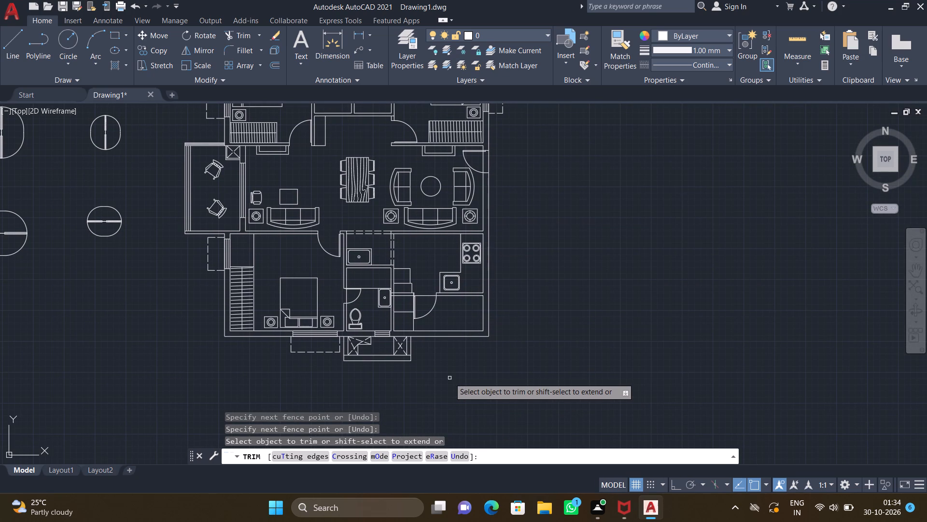
scroll(449, 359, "down", 1)
middle_click_drag(450, 358, 451, 416)
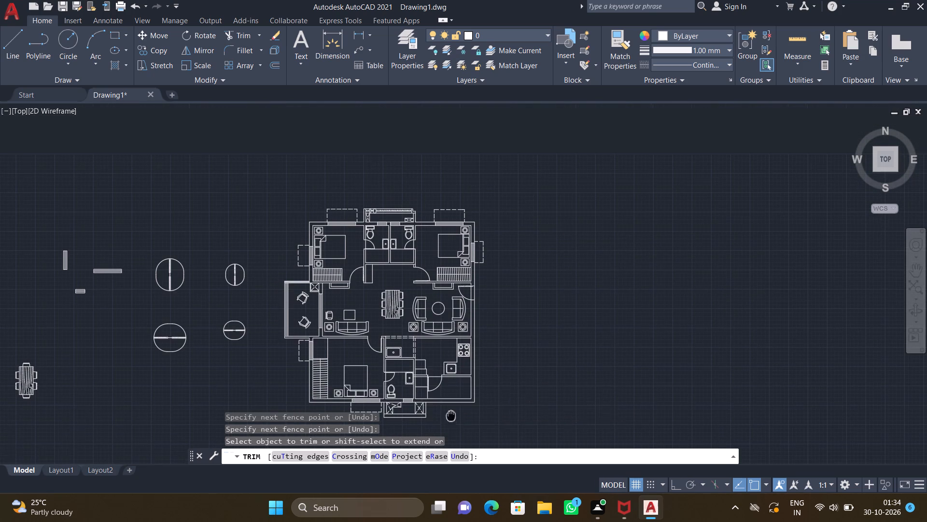
scroll(354, 353, "up", 3)
middle_click_drag(363, 362, 341, 332)
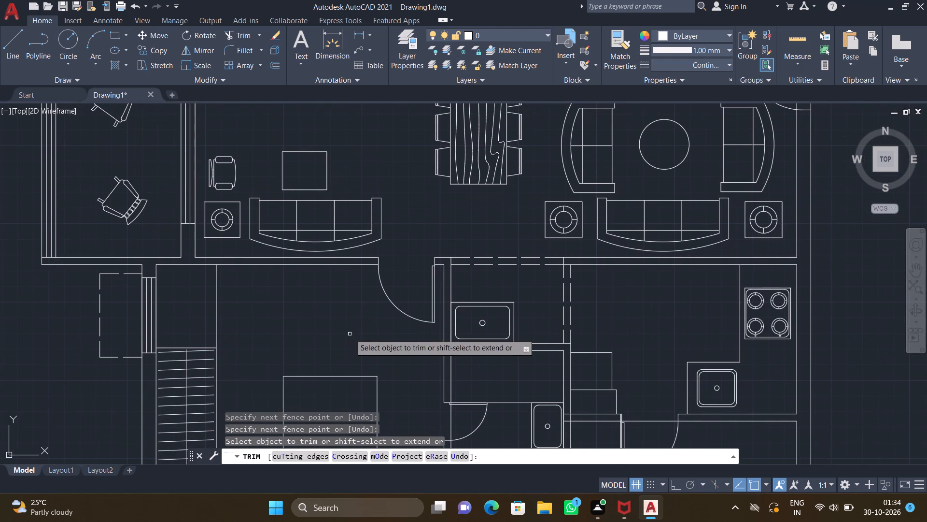
scroll(624, 295, "down", 2)
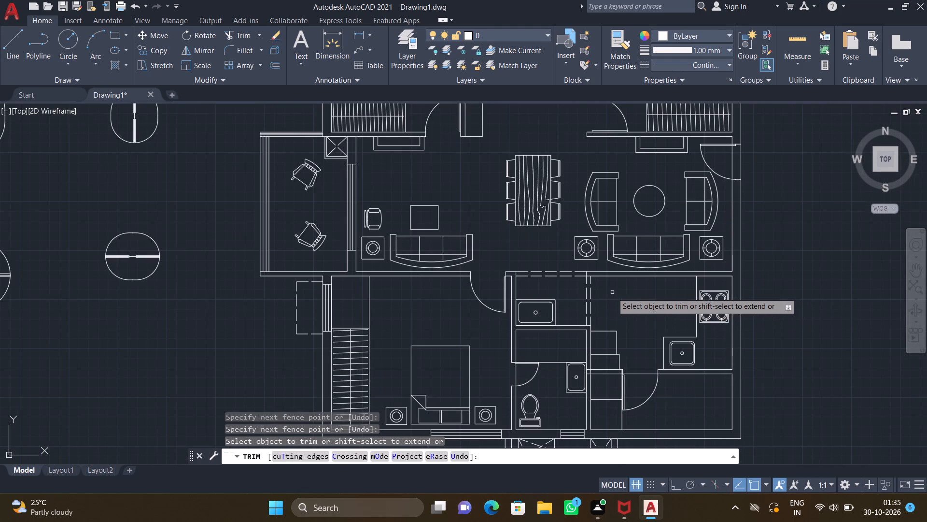
scroll(612, 292, "down", 1)
key("grave")
key("Escape")
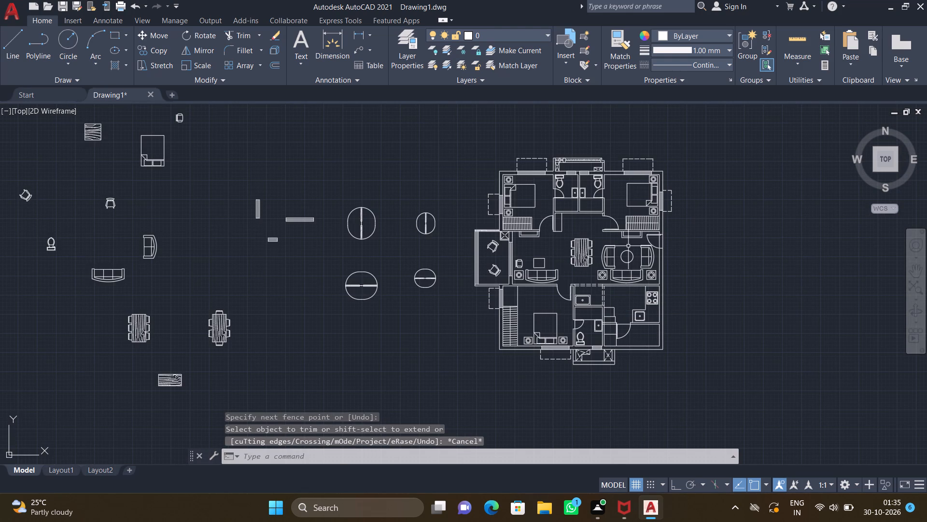
Add a multiline text label in the northwest bedroom between the bed and wardrobe, reading BEDROOM-1 with 11'0"*12'0" on the second line.
middle_click_drag(522, 176, 365, 239)
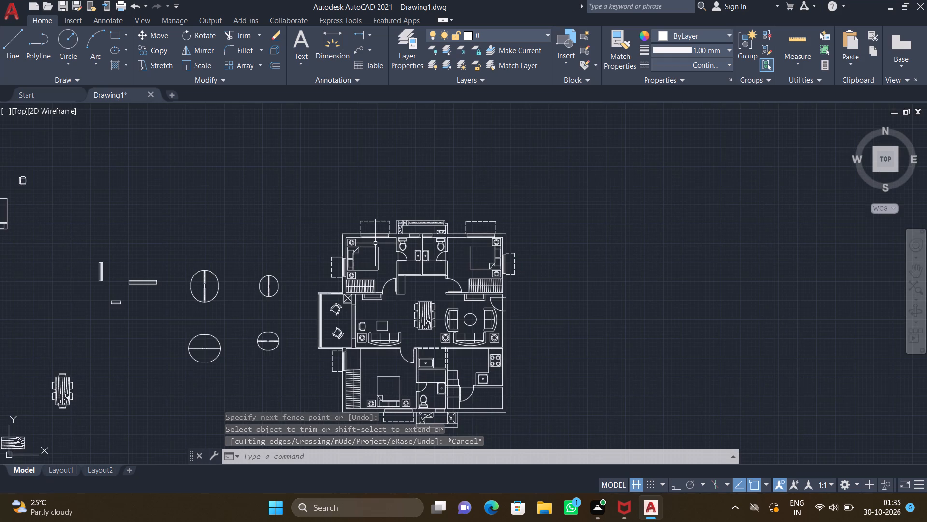
scroll(336, 301, "up", 1)
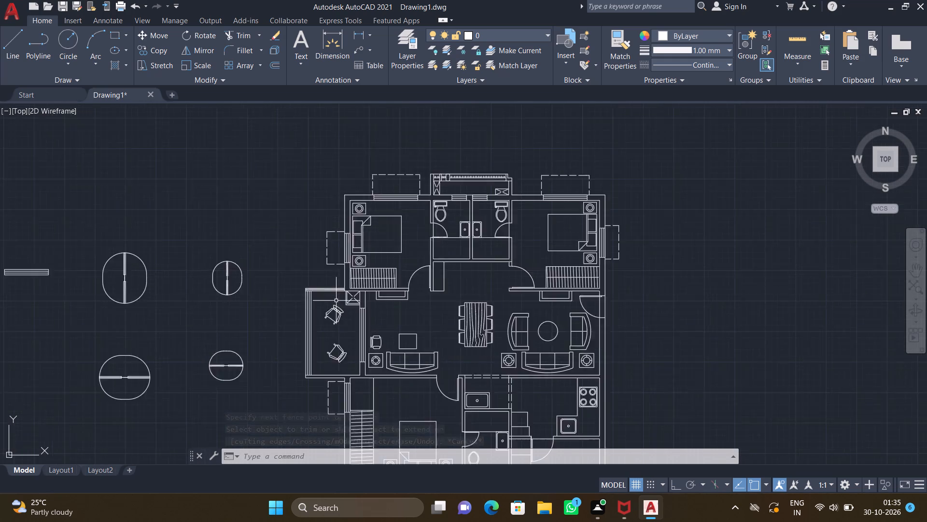
scroll(337, 300, "up", 1)
middle_click_drag(455, 254, 399, 265)
scroll(410, 200, "up", 2)
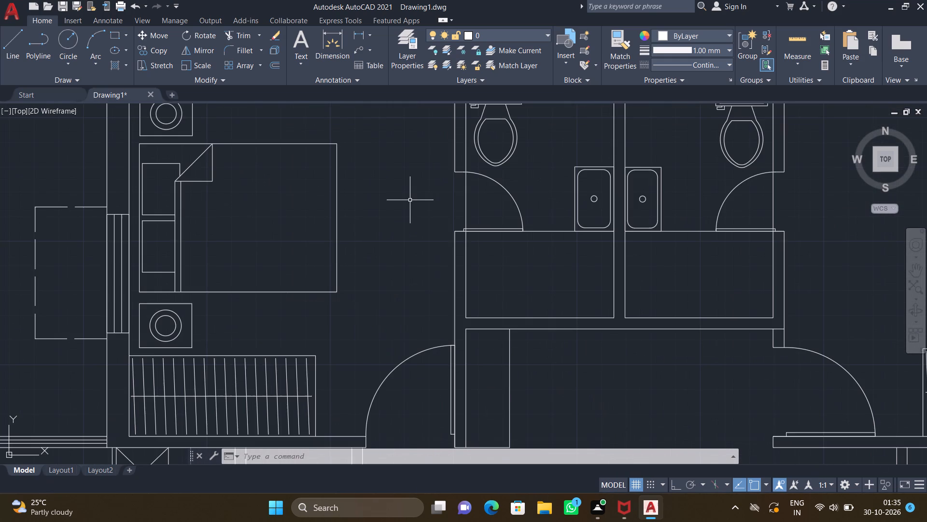
type("MT")
key("Return")
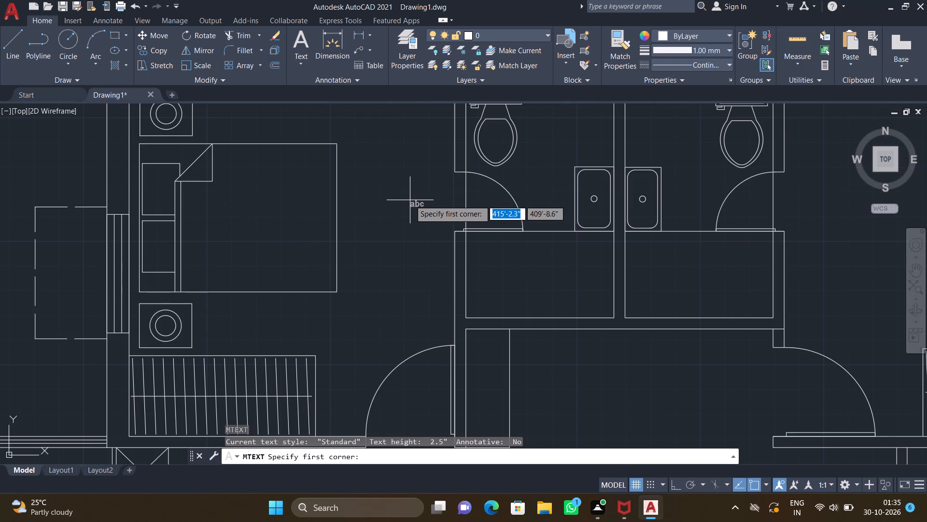
middle_click_drag(343, 262, 368, 156)
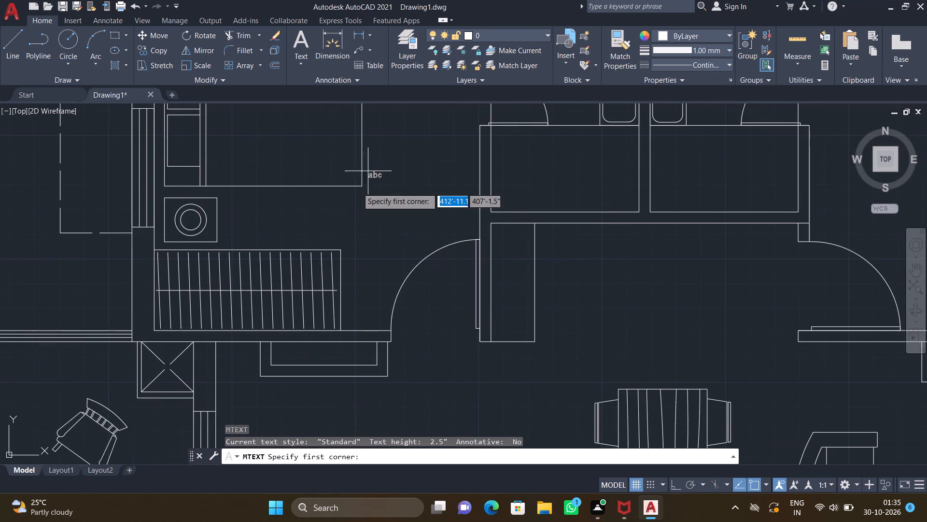
scroll(318, 203, "up", 1)
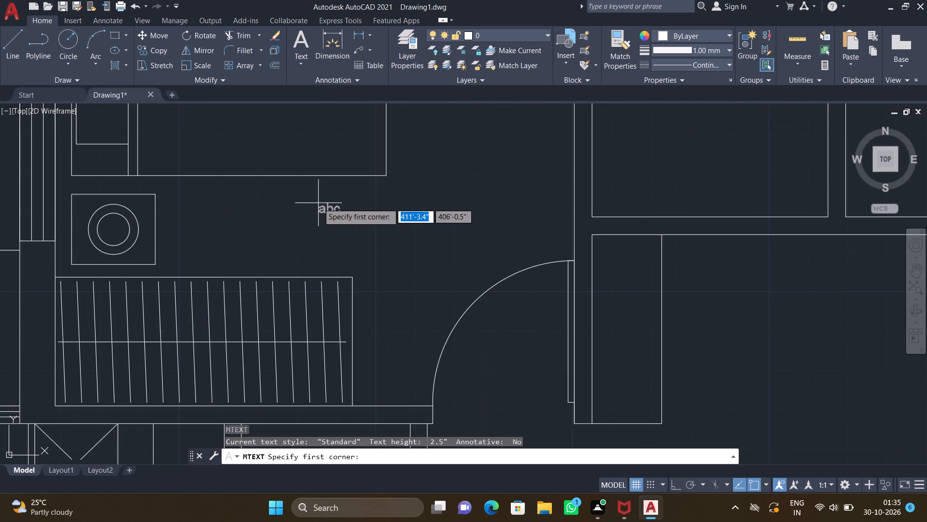
middle_click_drag(314, 201, 323, 153)
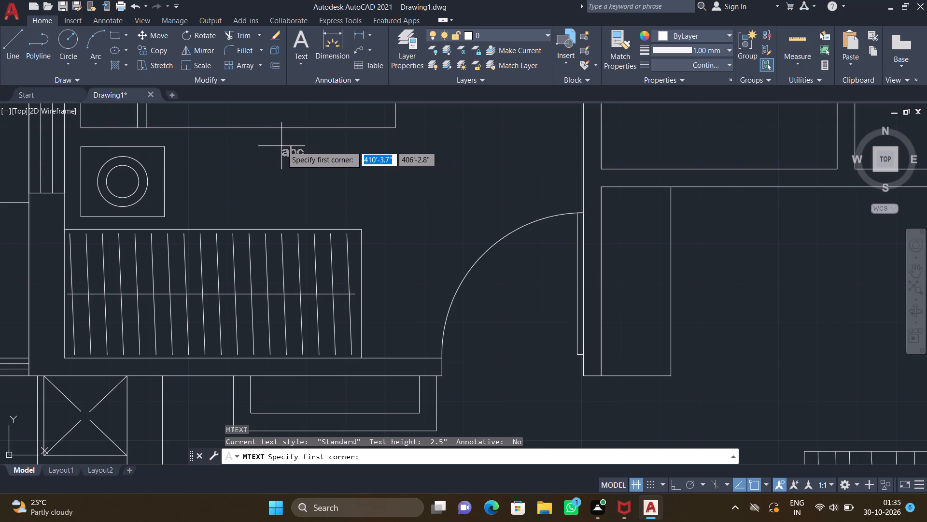
left_click_drag(275, 145, 279, 151)
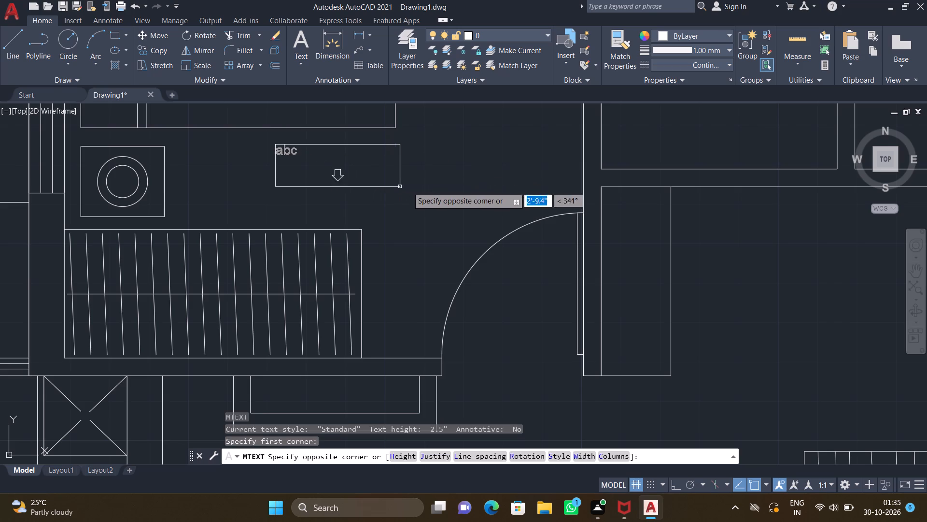
left_click(471, 201)
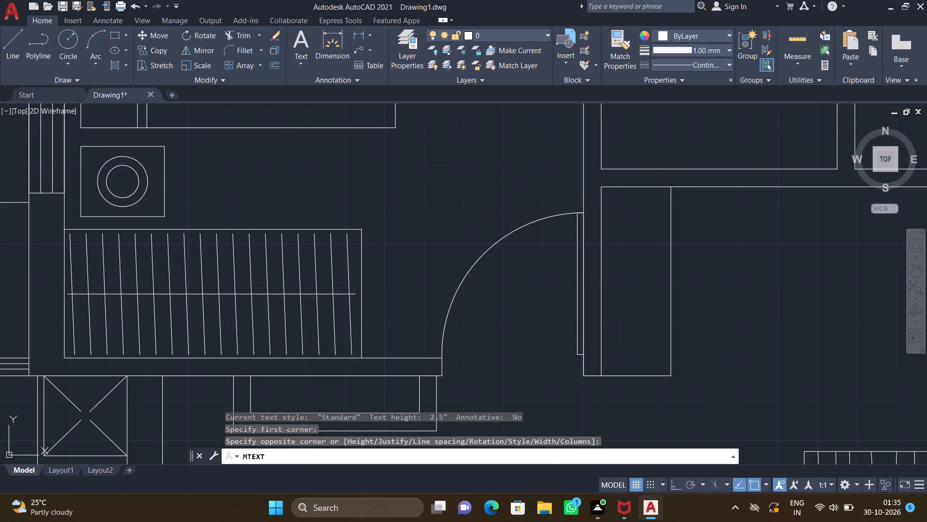
type("BED")
type("ROOM")
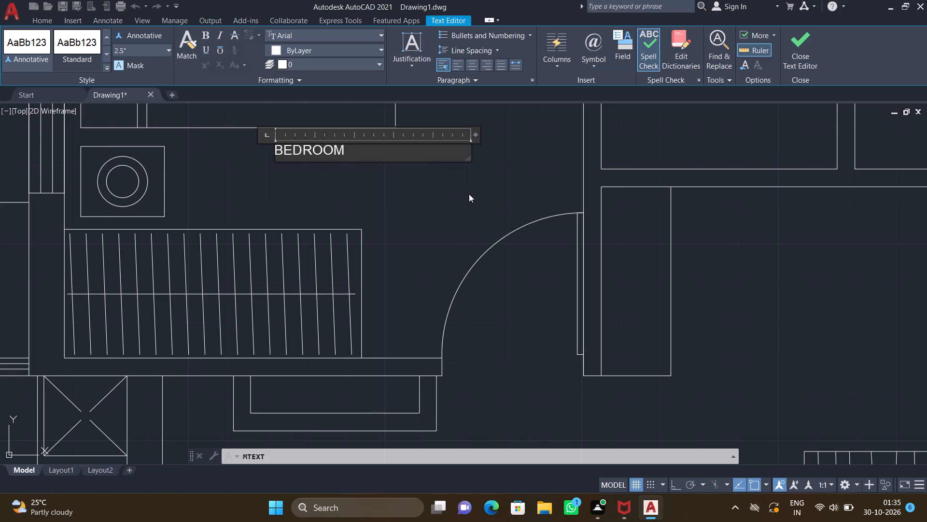
type("-1")
key("Return")
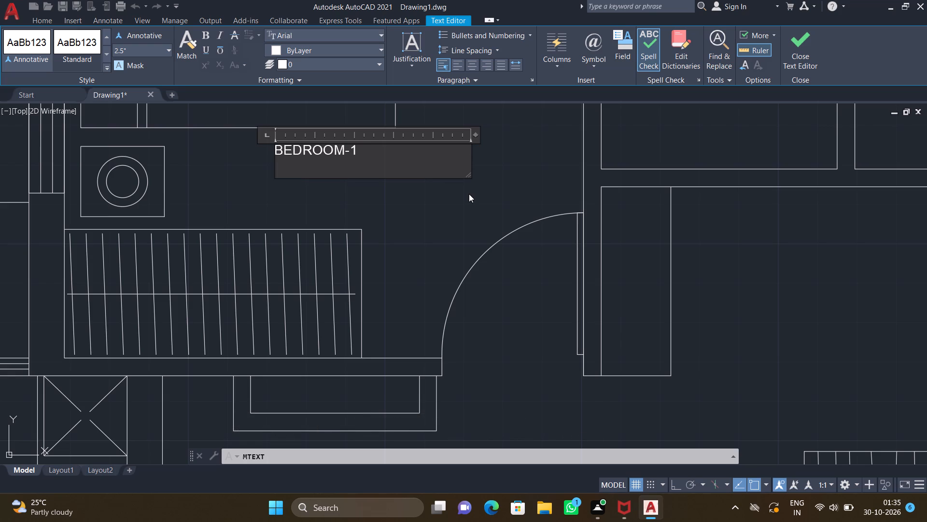
type("11'")
type("0\"")
key("asterisk")
type("12'")
type("0\"")
key("Return")
key("Escape")
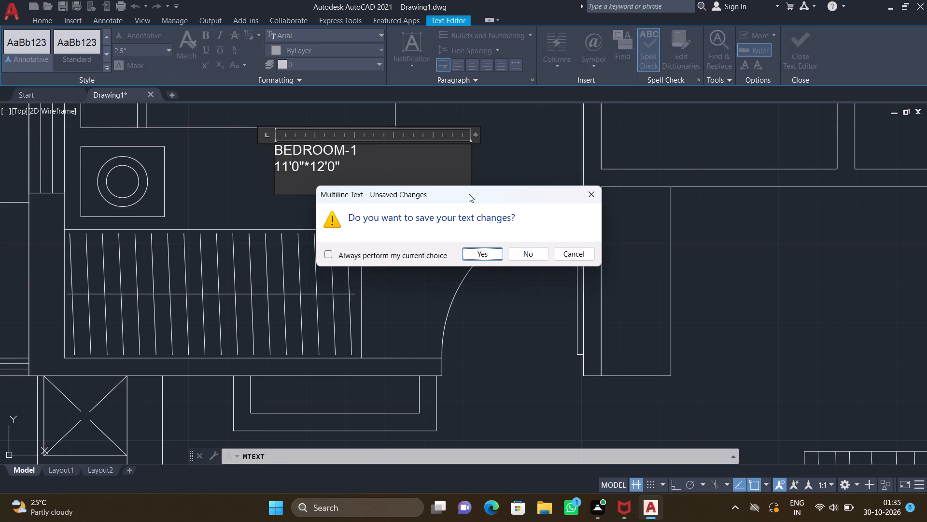
left_click(472, 256)
Move the BEDROOM-1 label slightly southeast within the open floor area between the bed and the wardrobe.
scroll(408, 227, "down", 2)
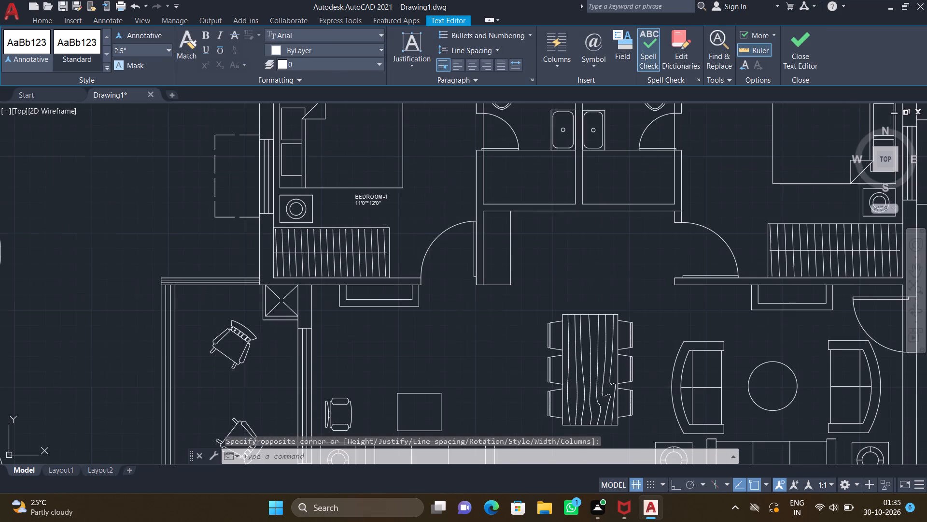
scroll(392, 205, "up", 3)
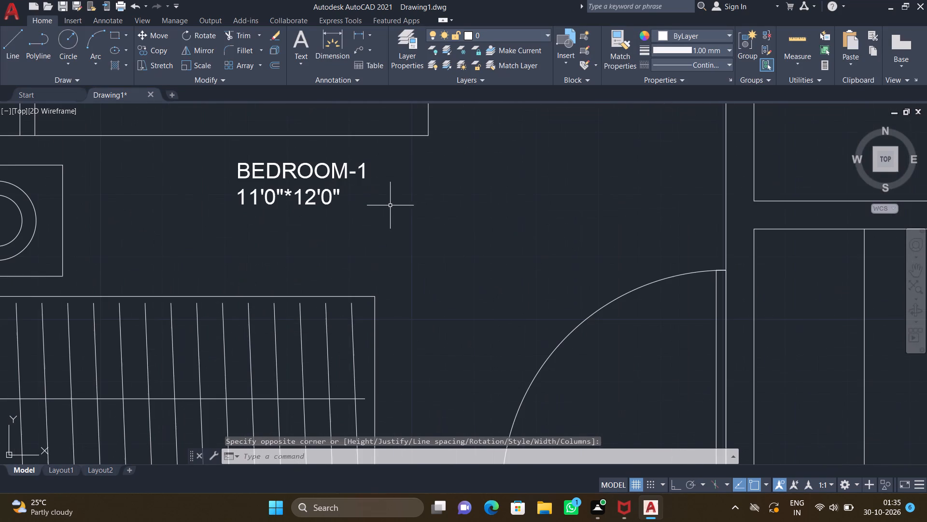
key("m")
key("Return")
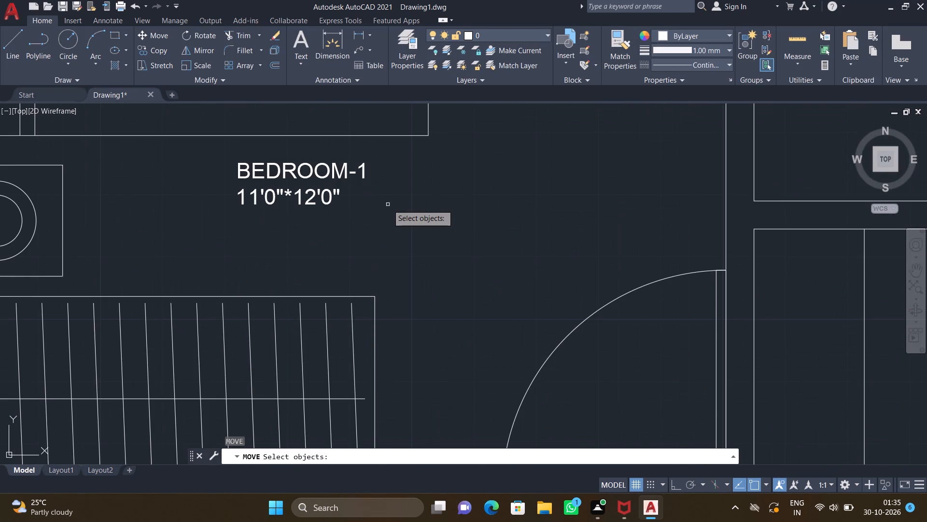
left_click(364, 170)
key("Return")
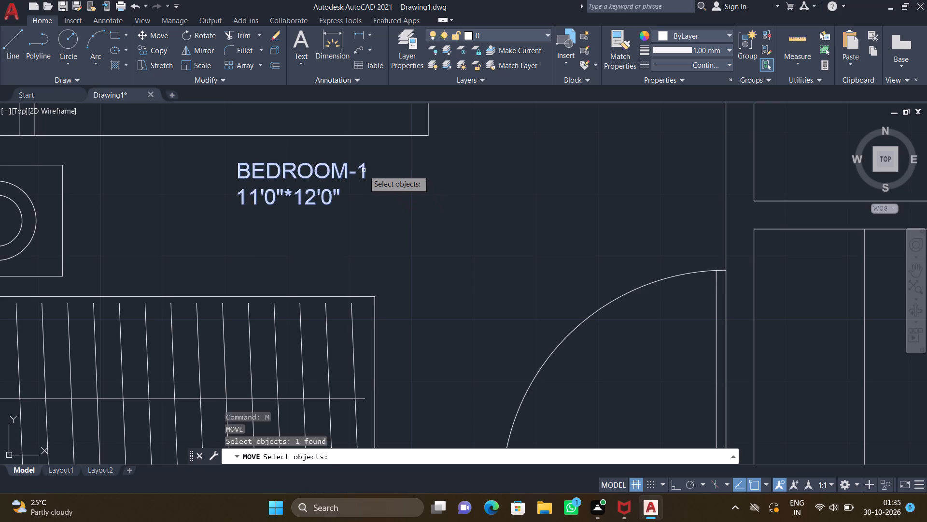
left_click(240, 165)
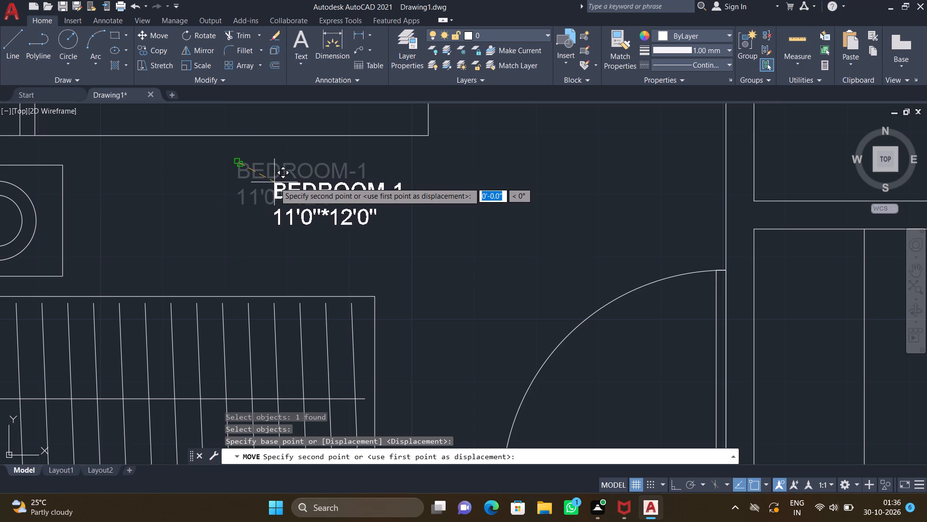
left_click(282, 189)
Add a multiline text label in the west toilet's southern compartment reading TOILET-1 with 5'0"*8'0" on the second line.
scroll(279, 186, "down", 3)
middle_click_drag(363, 211, 295, 258)
scroll(329, 221, "down", 1)
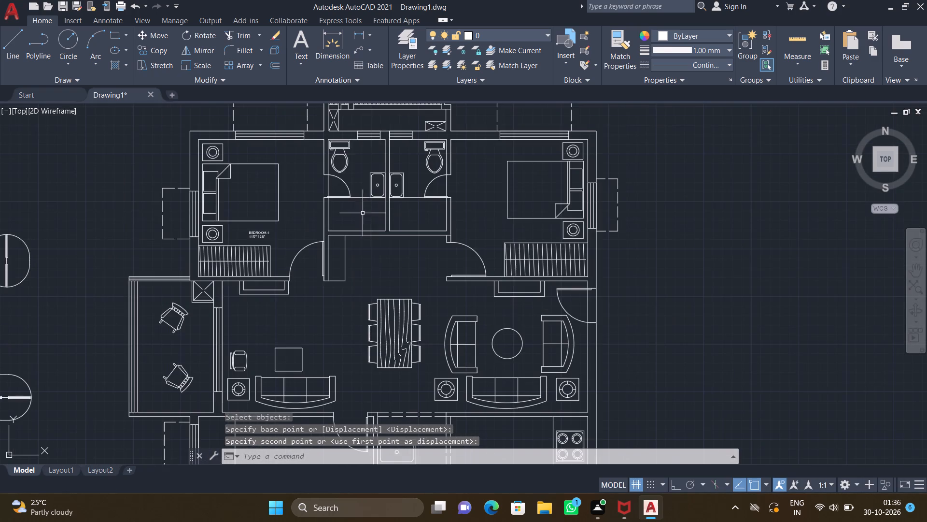
scroll(369, 212, "up", 2)
type("MT")
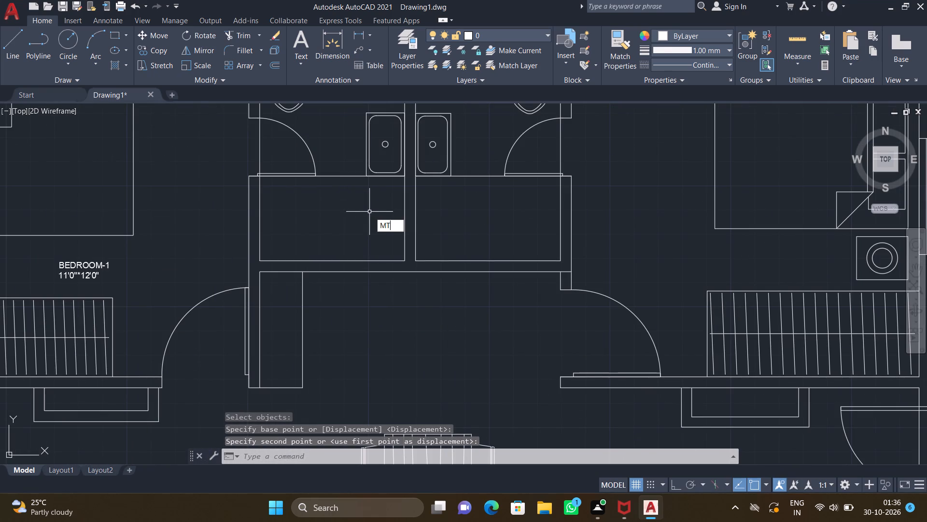
key("Return")
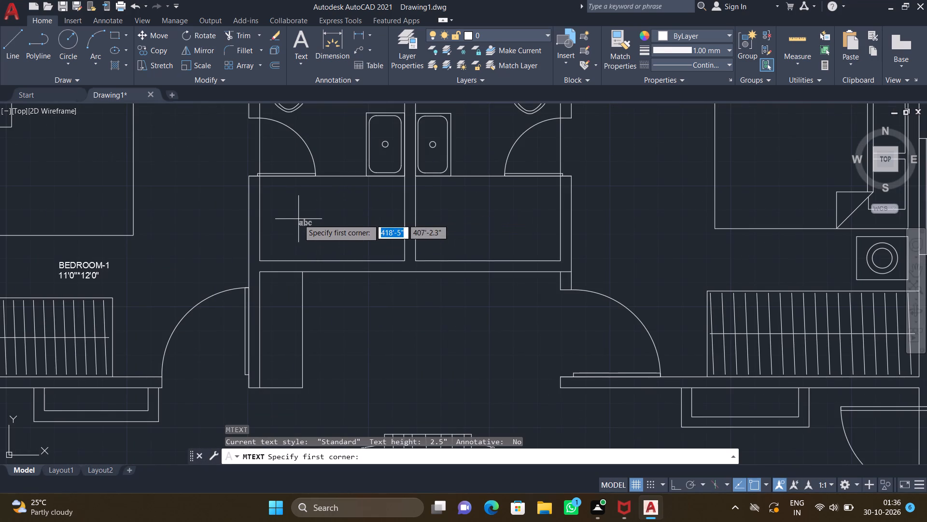
scroll(285, 201, "up", 1)
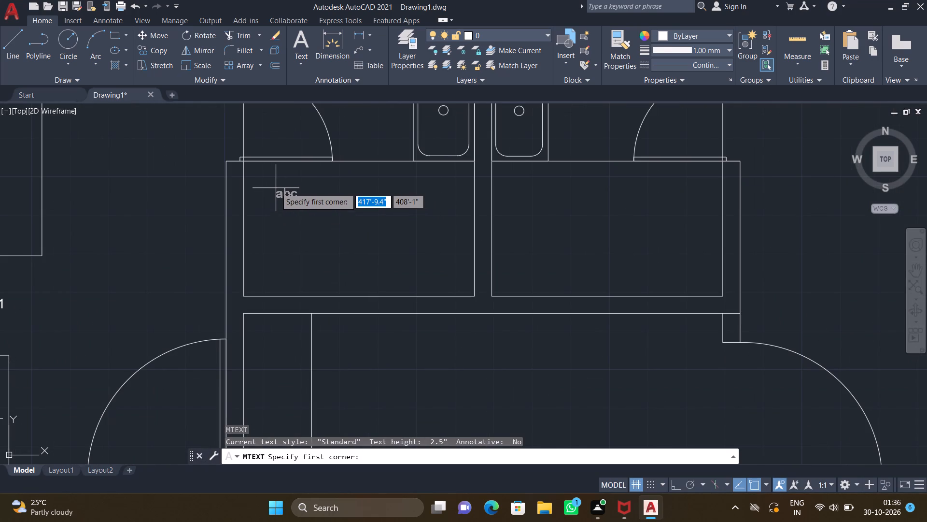
left_click(275, 188)
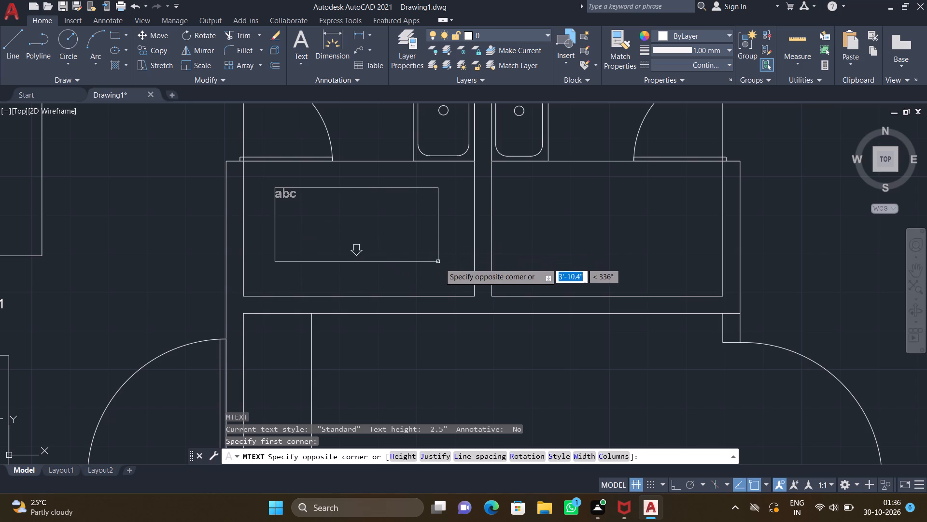
left_click(444, 267)
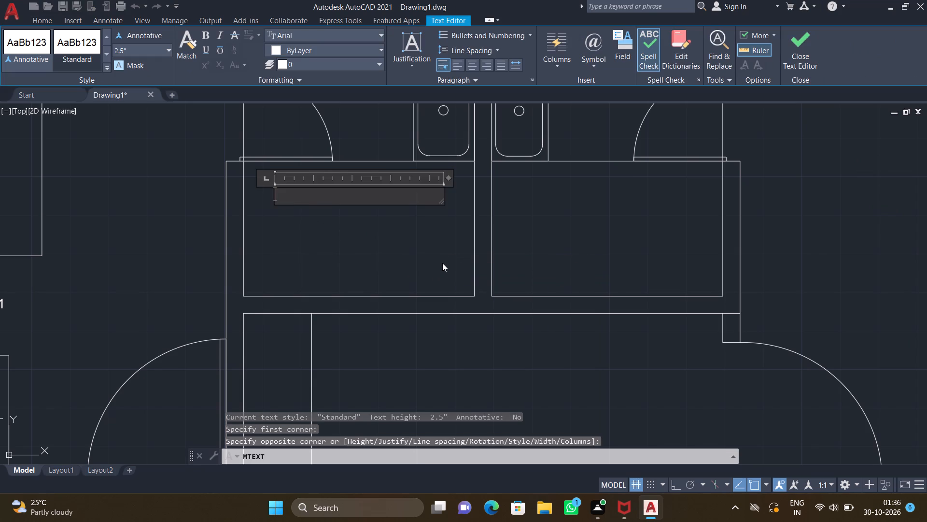
type("TOILET")
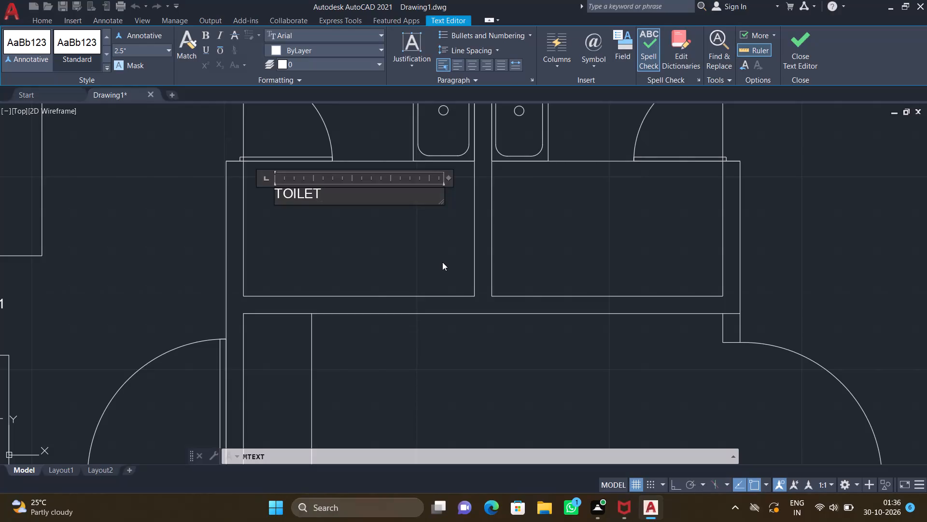
type("-1")
key("Return")
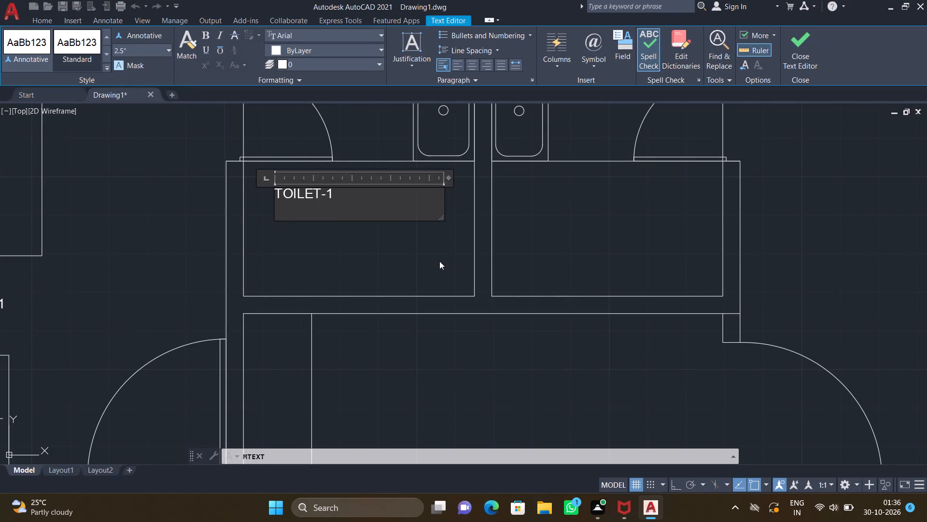
type("5'")
type("0\"")
key("asterisk")
type("8'")
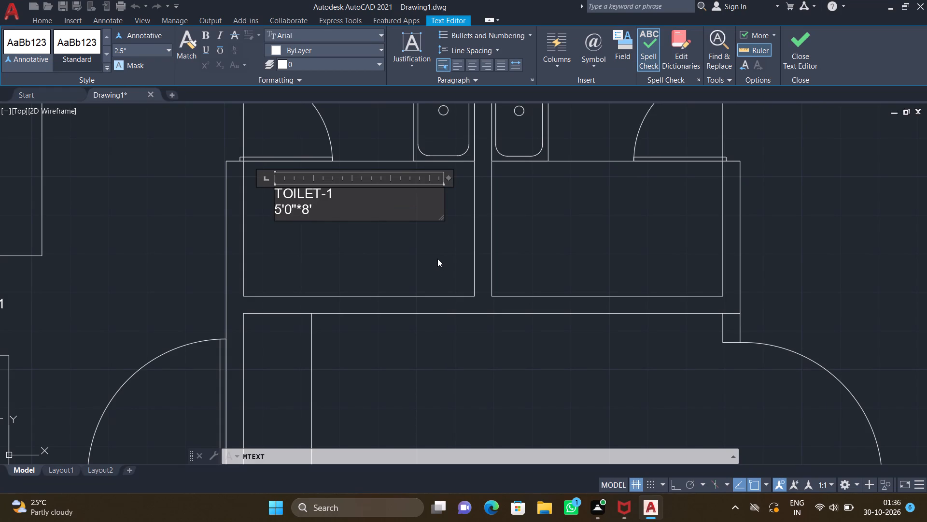
key("0")
key("shift+quotedbl")
key("Return")
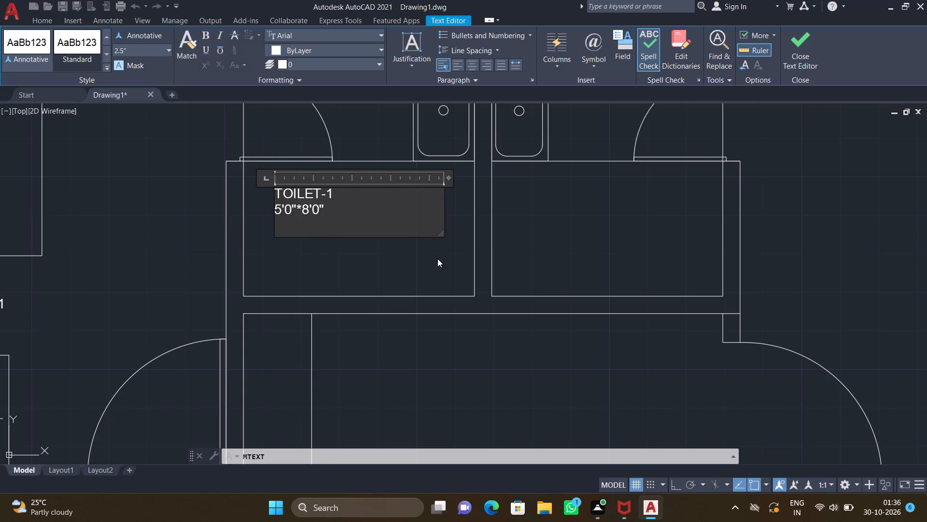
key("Escape")
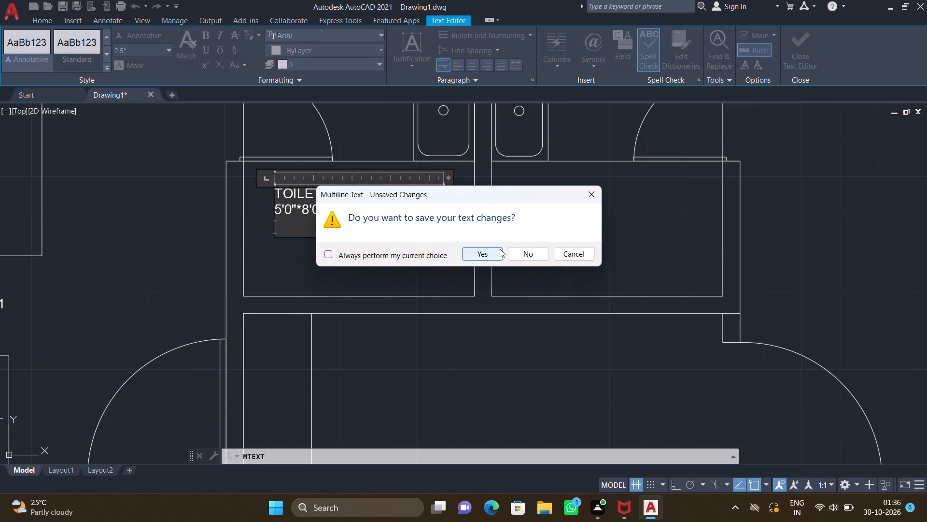
left_click(496, 255)
Move the TOILET-1 label south and east so it sits near the middle of the west toilet's southern compartment.
key("m")
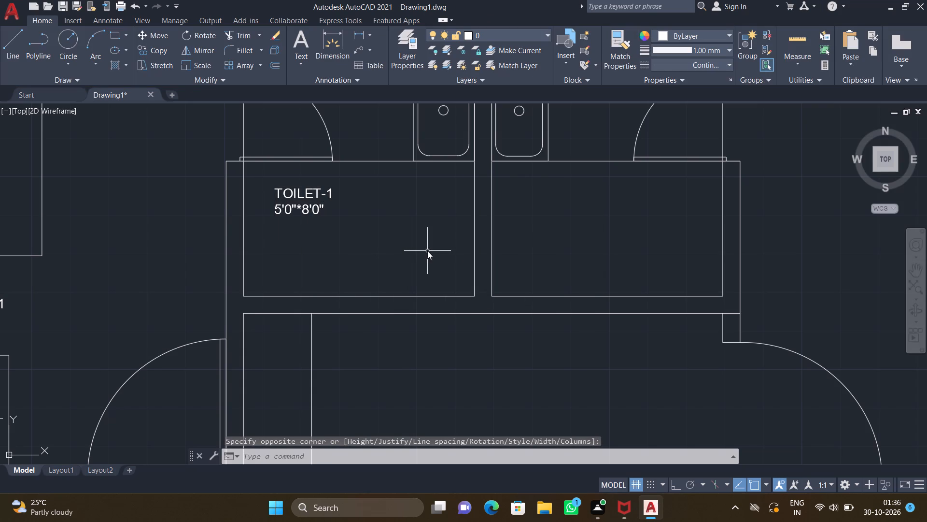
key("Return")
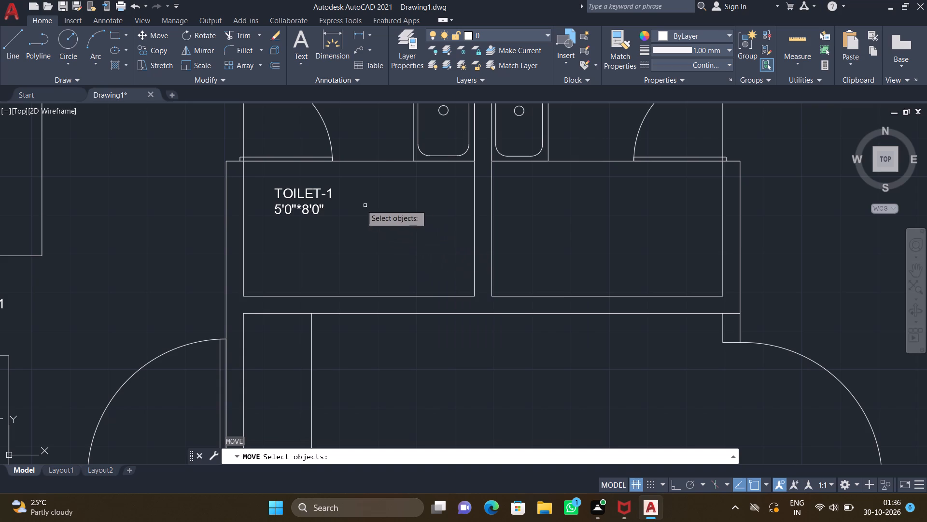
left_click(331, 194)
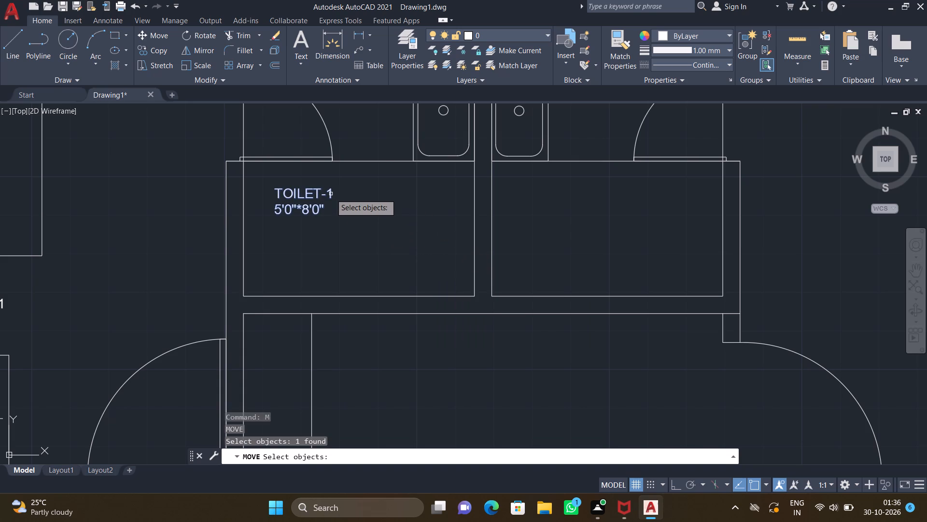
key("Return")
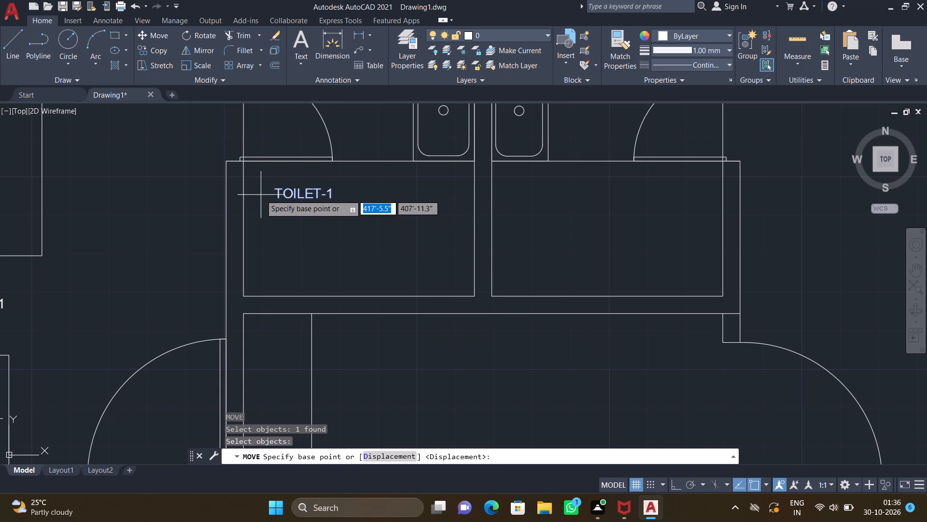
left_click_drag(272, 188, 293, 195)
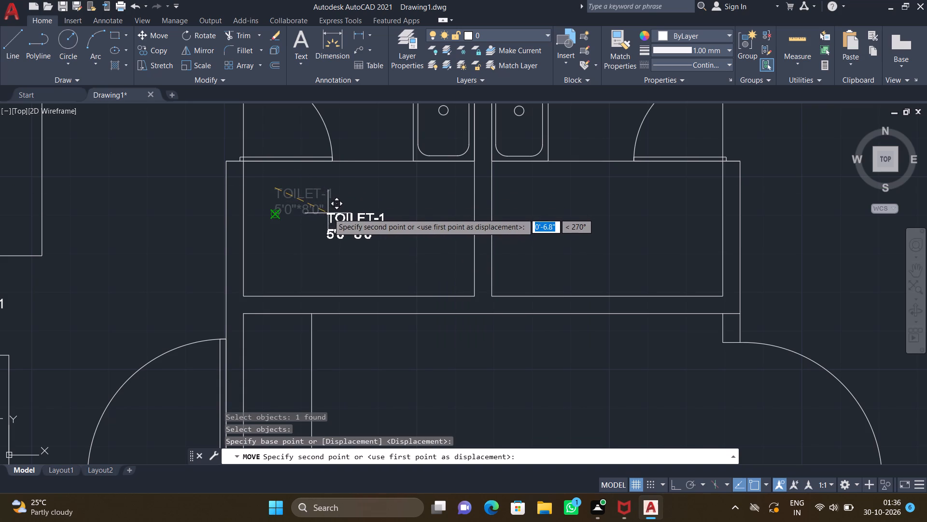
left_click(329, 214)
key("m")
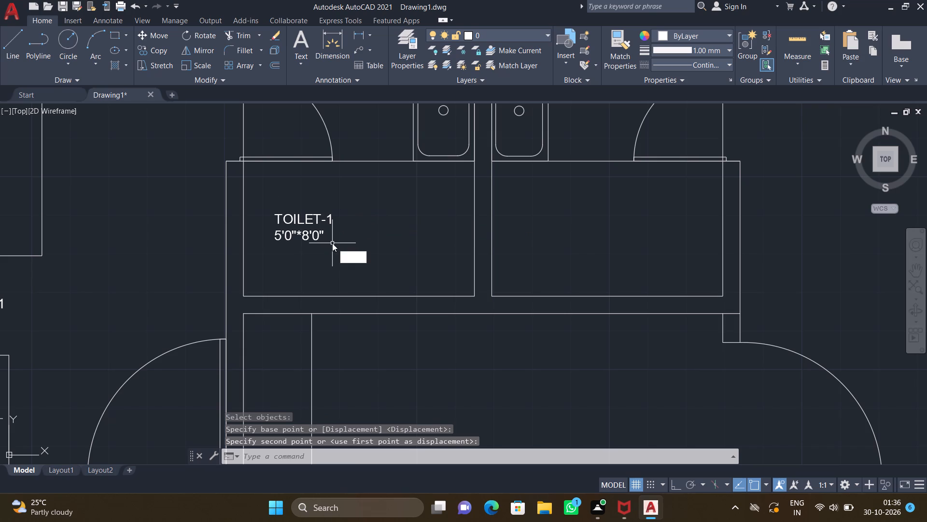
key("Return")
left_click(318, 230)
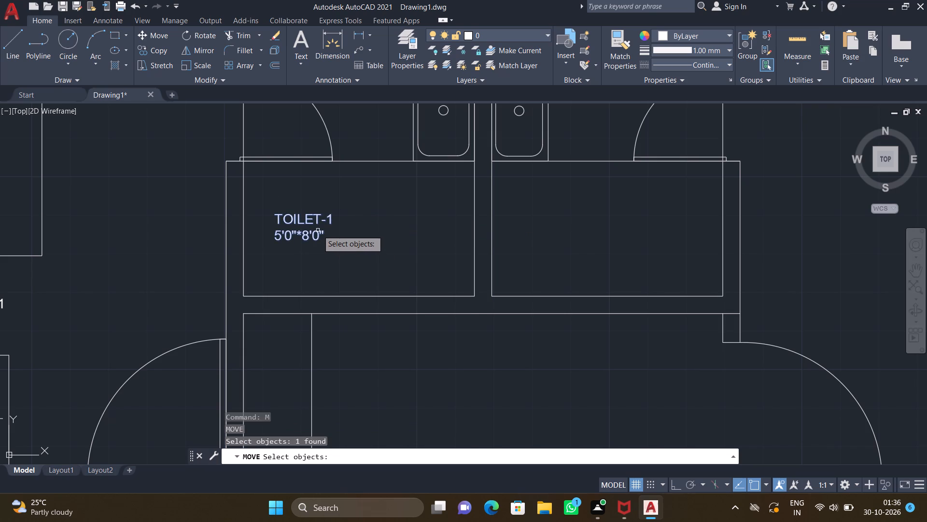
key("Return")
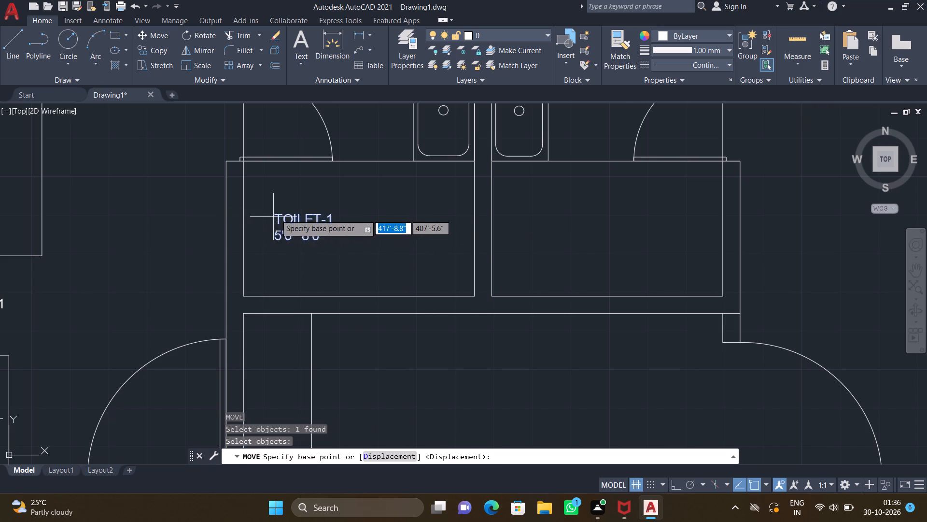
scroll(277, 212, "up", 1)
left_click(277, 213)
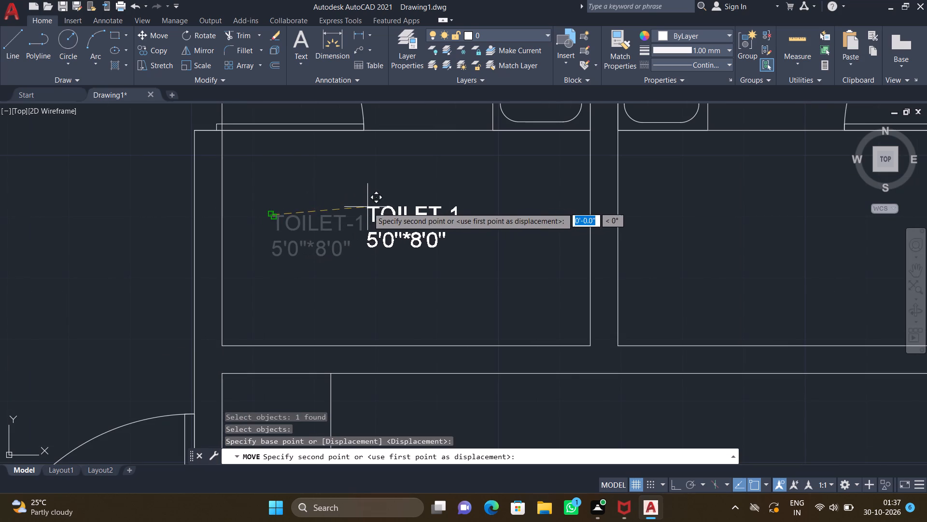
left_click(375, 217)
Add a multiline text label in the east toilet's southern compartment reading TOILET-2 with 5'0"*8'0" on the second line.
scroll(384, 215, "down", 2)
middle_click_drag(417, 261, 402, 265)
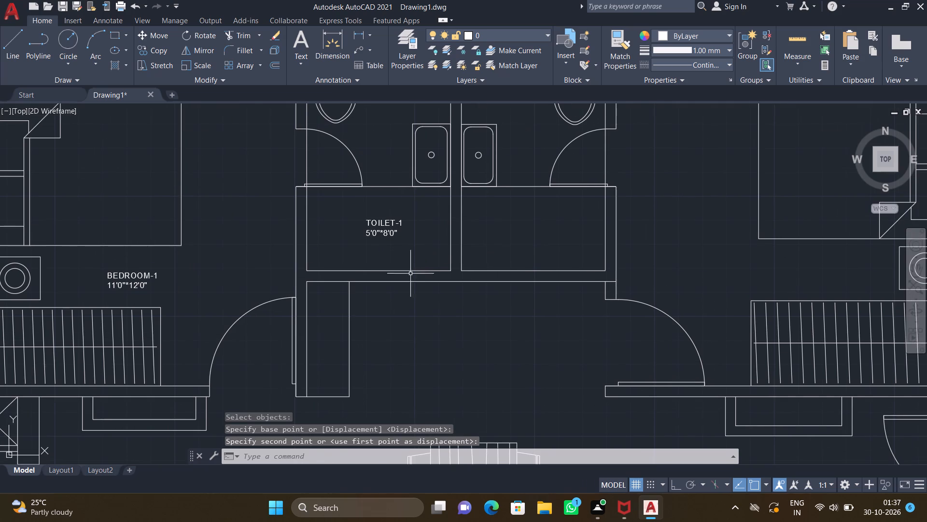
type("MT")
key("Return")
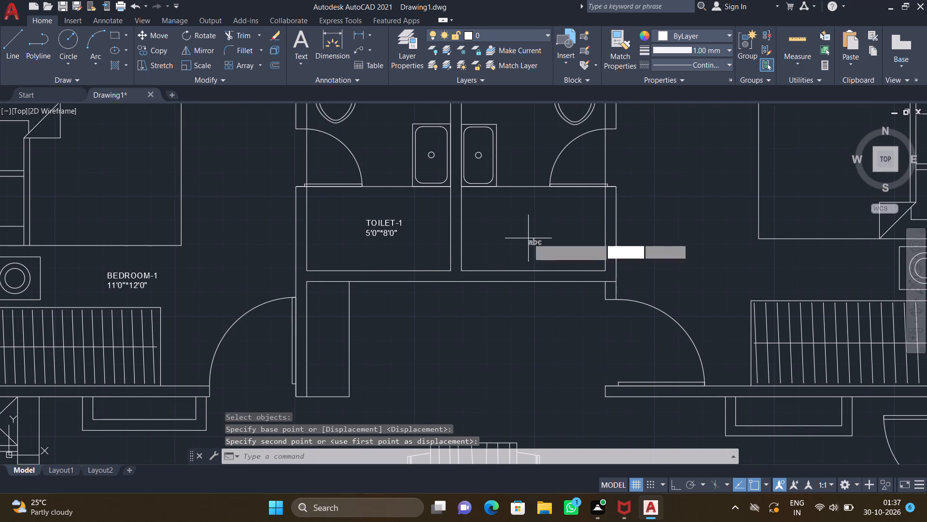
middle_click_drag(506, 230, 378, 257)
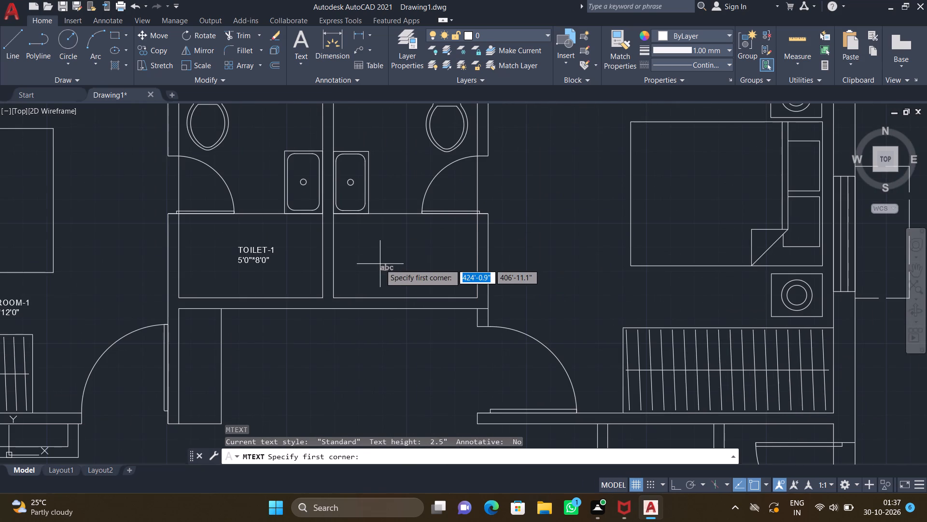
scroll(378, 259, "up", 1)
left_click_drag(359, 230, 360, 234)
left_click(483, 281)
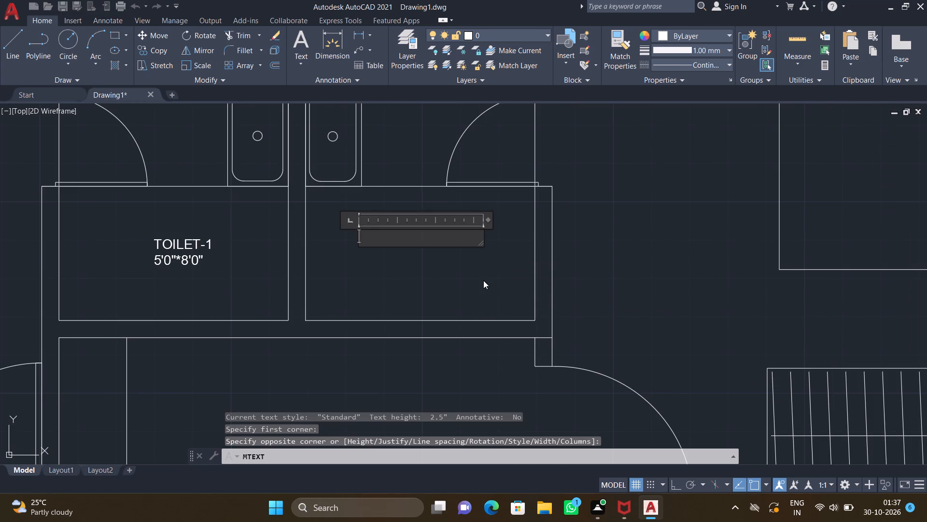
type("TOILET")
key("Return")
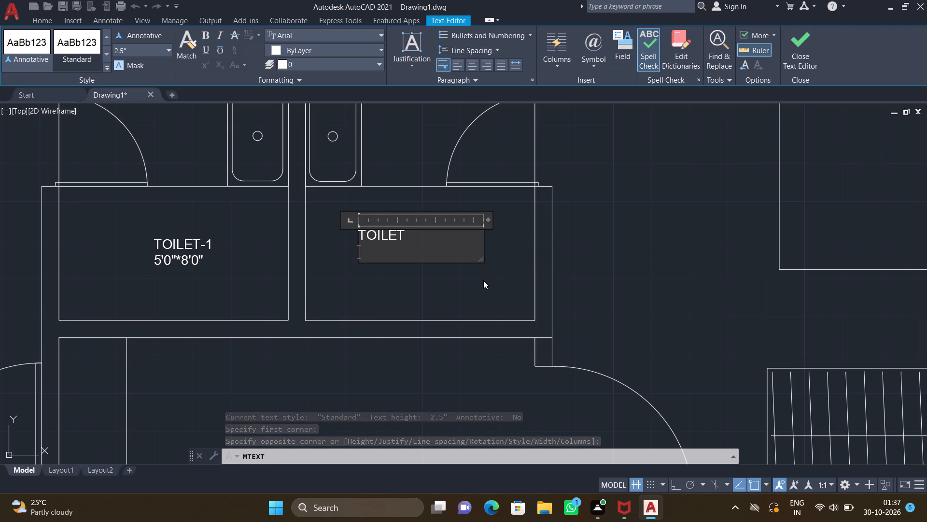
key("BackSpace")
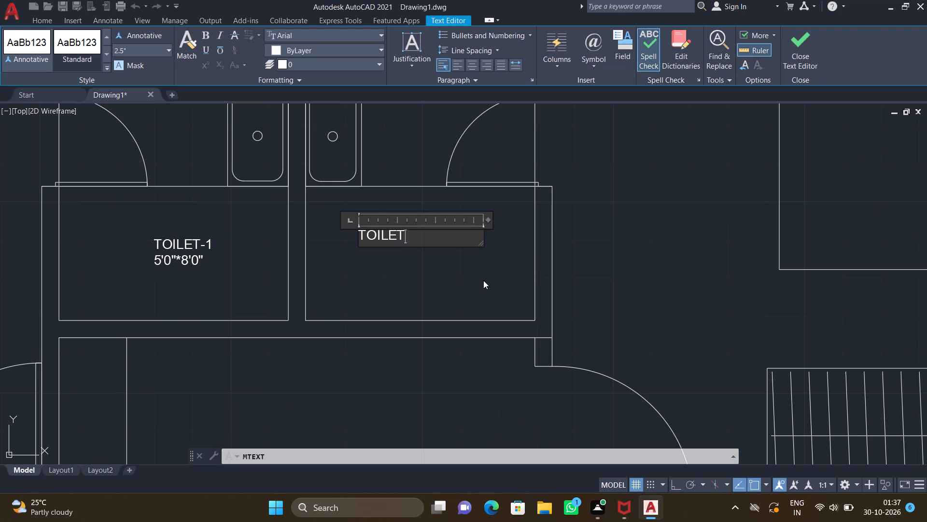
type("-2")
key("Return")
type("5'")
type("0\"*")
type("8'")
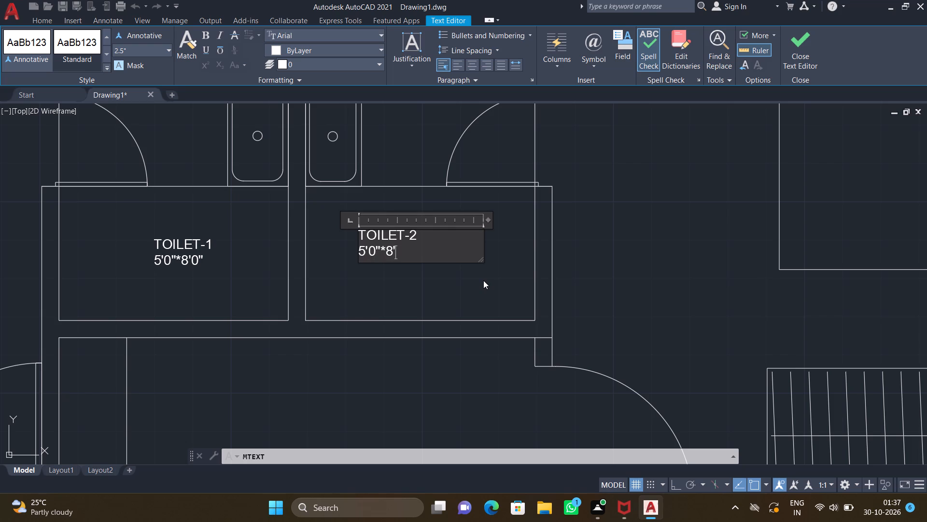
key("0")
key("shift+quotedbl")
key("Return")
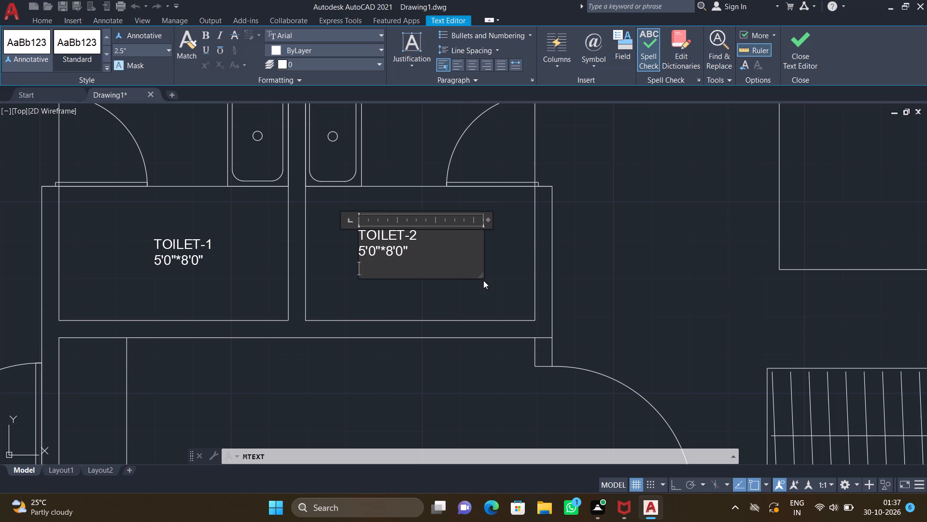
key("Escape")
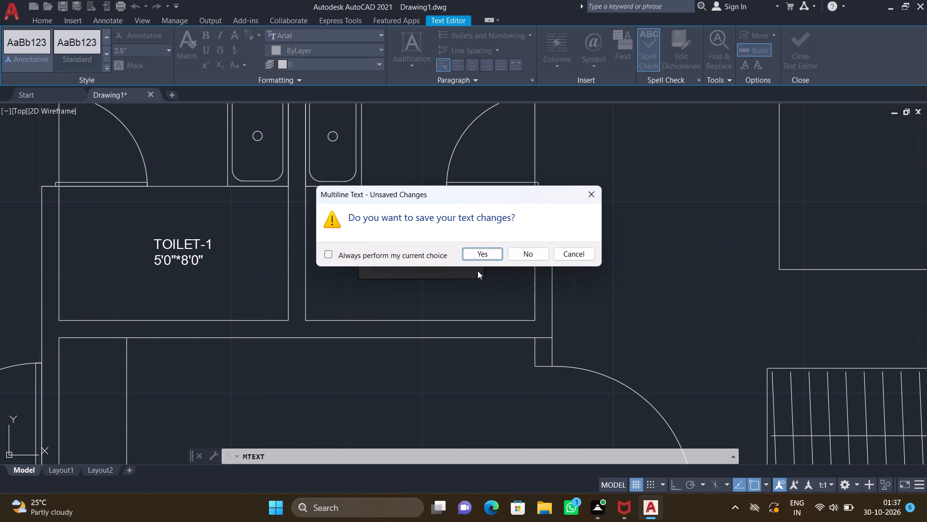
left_click(480, 259)
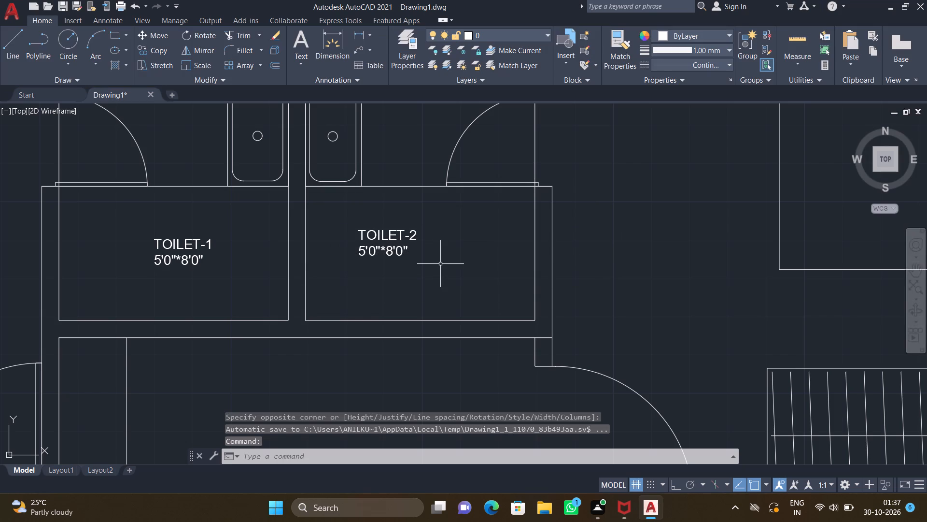
Move the TOILET-2 label east and slightly south so it sits near the middle of the east toilet's southern compartment.
key("m")
key("Return")
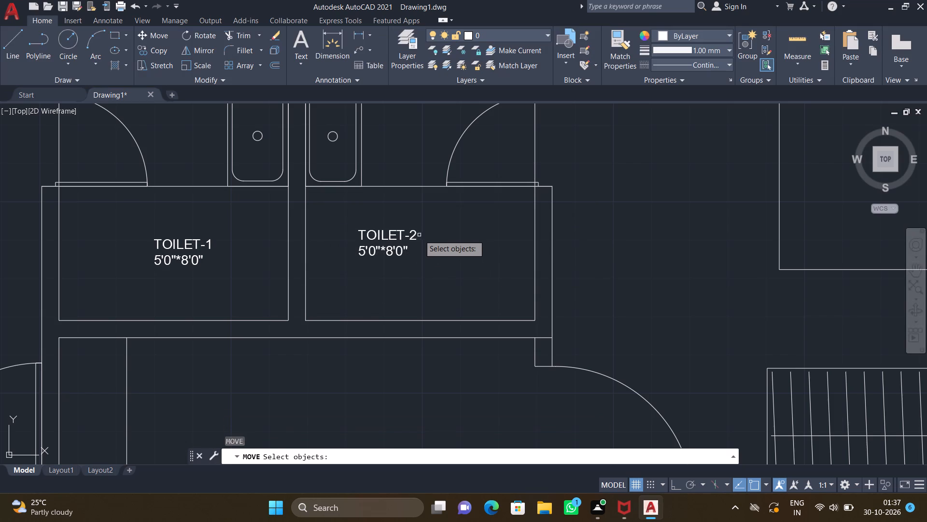
left_click(415, 233)
key("Return")
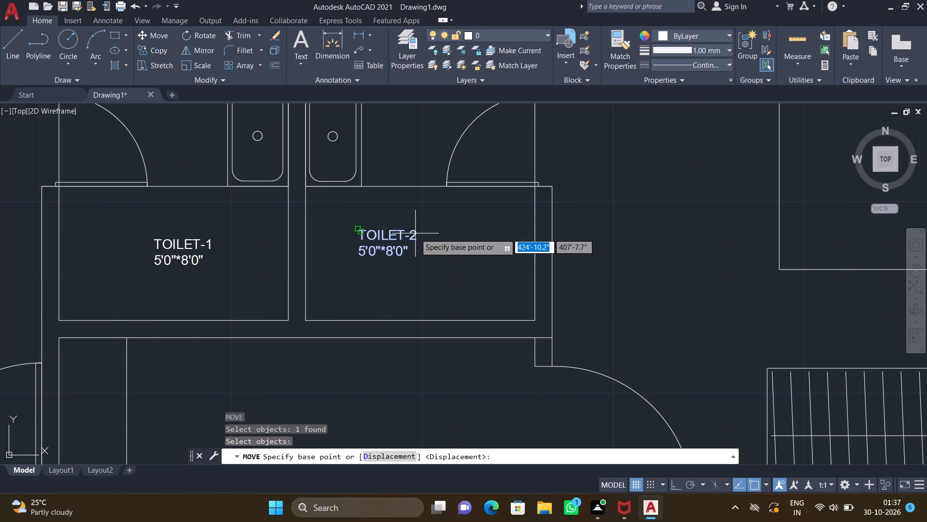
scroll(357, 230, "up", 1)
left_click_drag(357, 232, 363, 233)
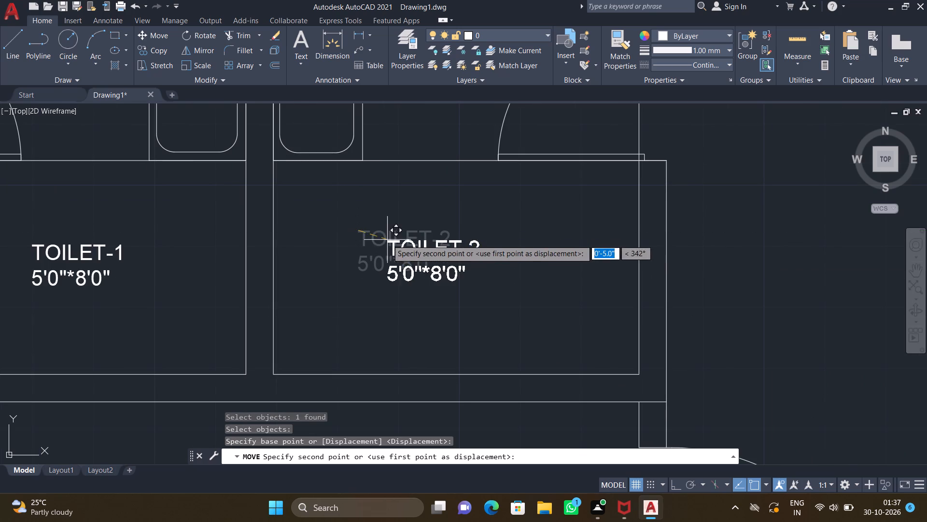
left_click(422, 246)
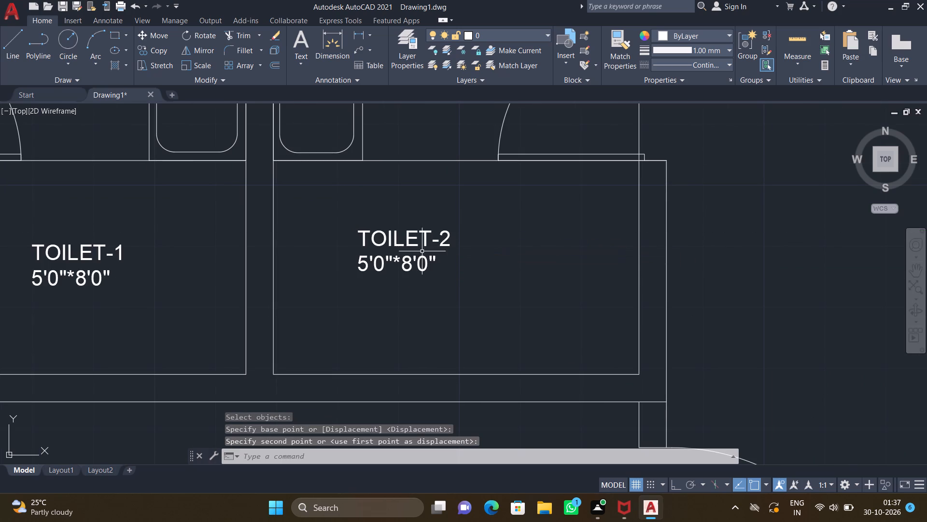
key("m")
key("Return")
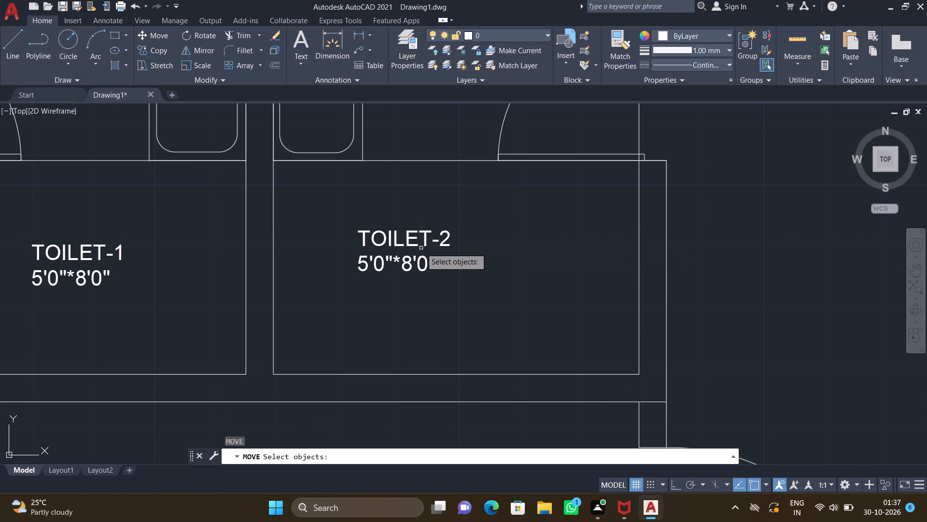
left_click(428, 239)
key("Return")
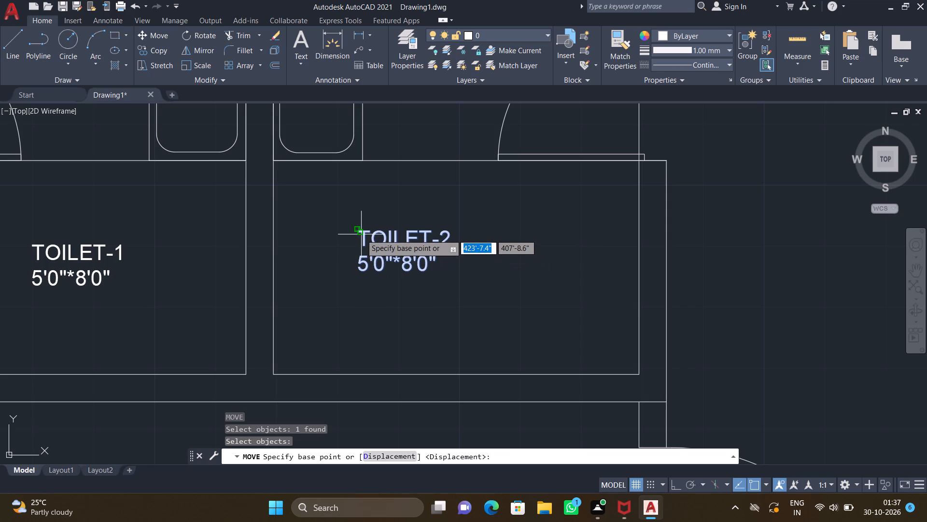
left_click(361, 234)
left_click(411, 239)
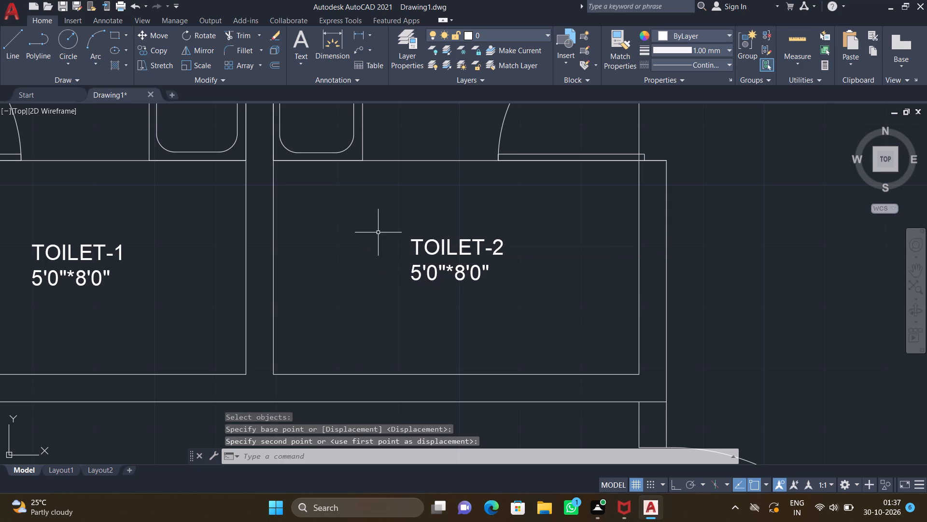
Add a multiline text label reading D in the central gap of the western crossed rectangle, in the shaft north of the toilets.
scroll(378, 232, "down", 3)
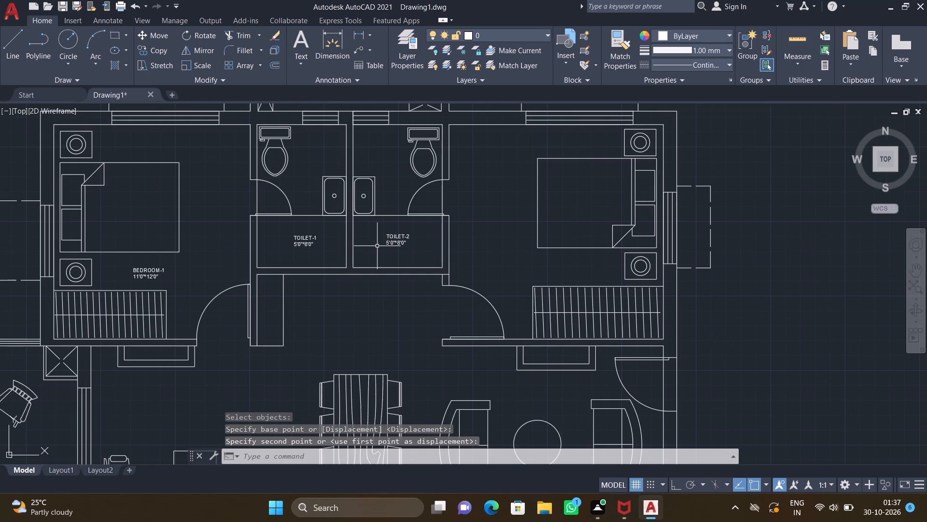
scroll(375, 240, "down", 2)
middle_click_drag(369, 222, 354, 260)
scroll(320, 217, "up", 4)
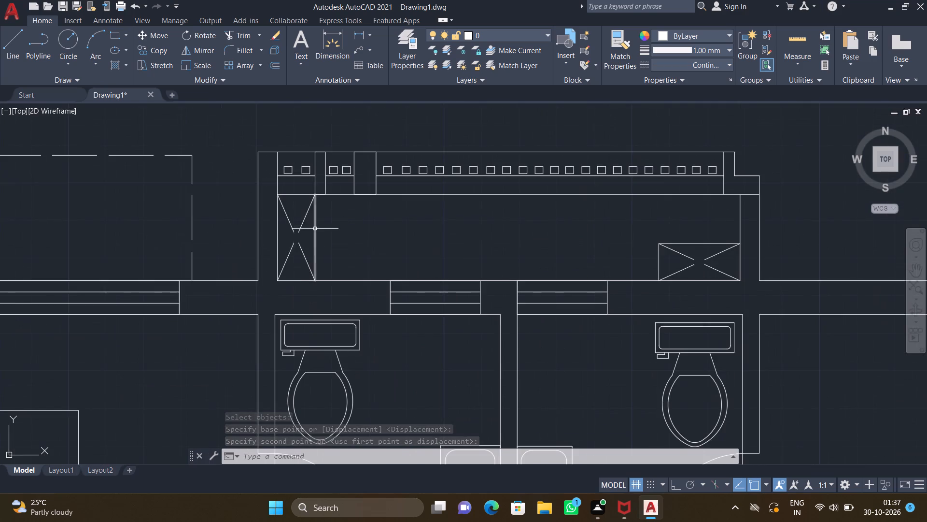
scroll(304, 235, "up", 3)
type("MT")
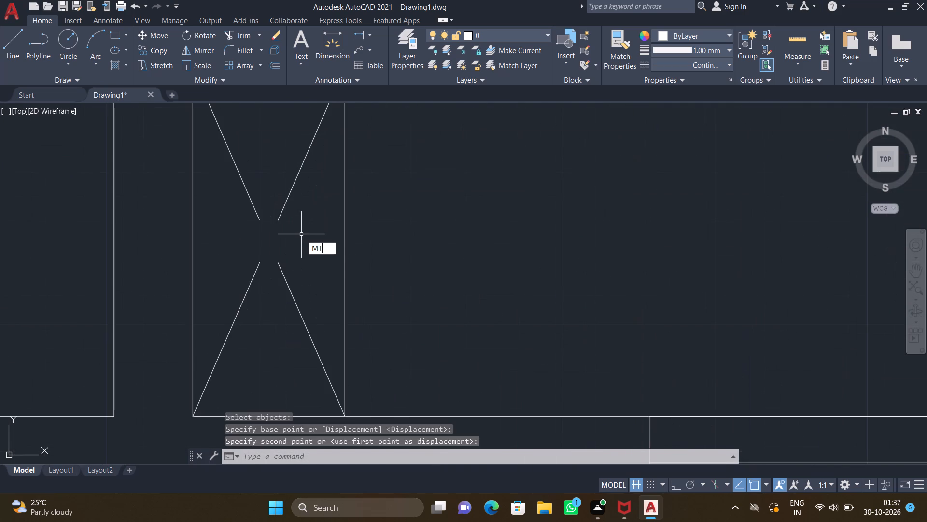
key("Return")
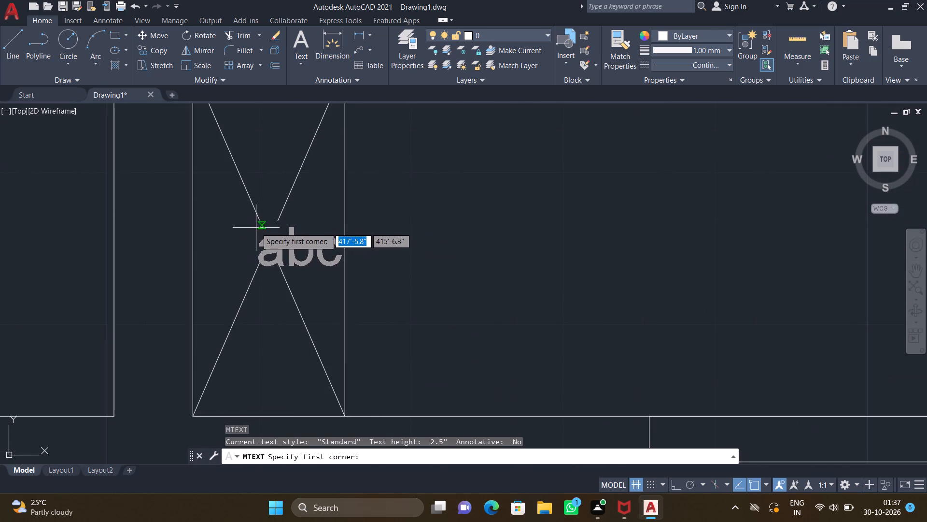
left_click(255, 228)
left_click(301, 249)
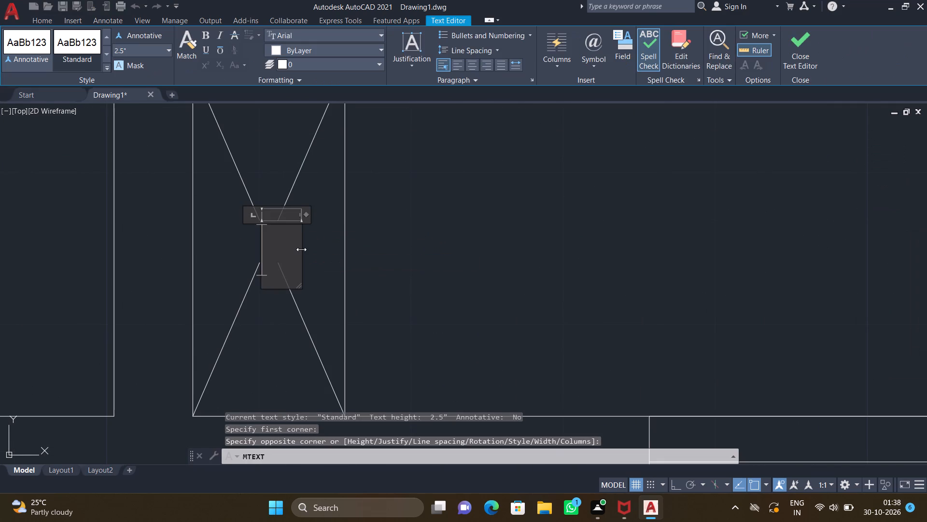
key("d")
key("Return")
key("Escape")
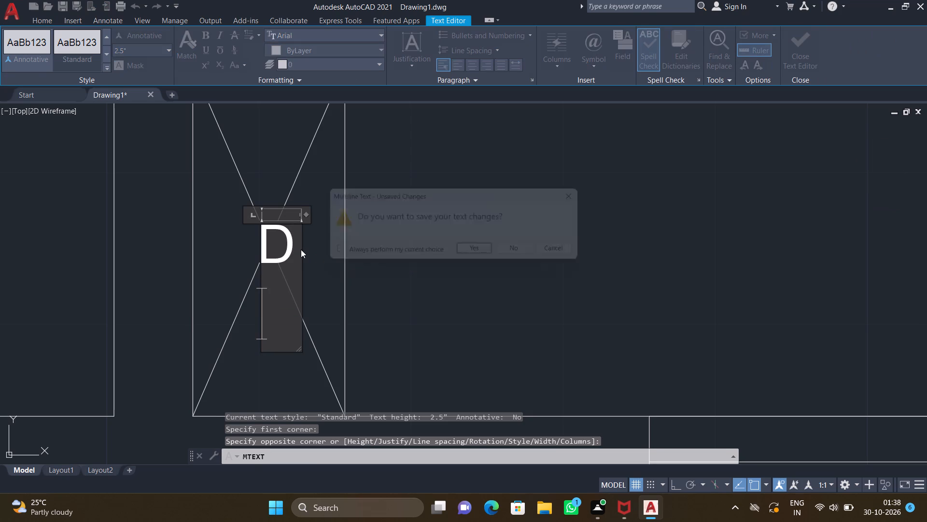
left_click(469, 253)
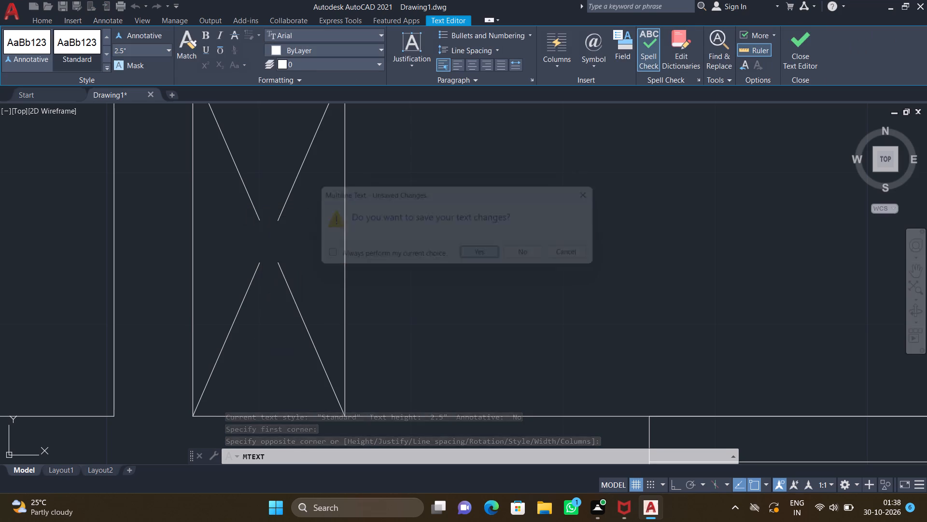
Move the western rectangle's D label slightly west to centre it in the gap between the diagonals.
key("m")
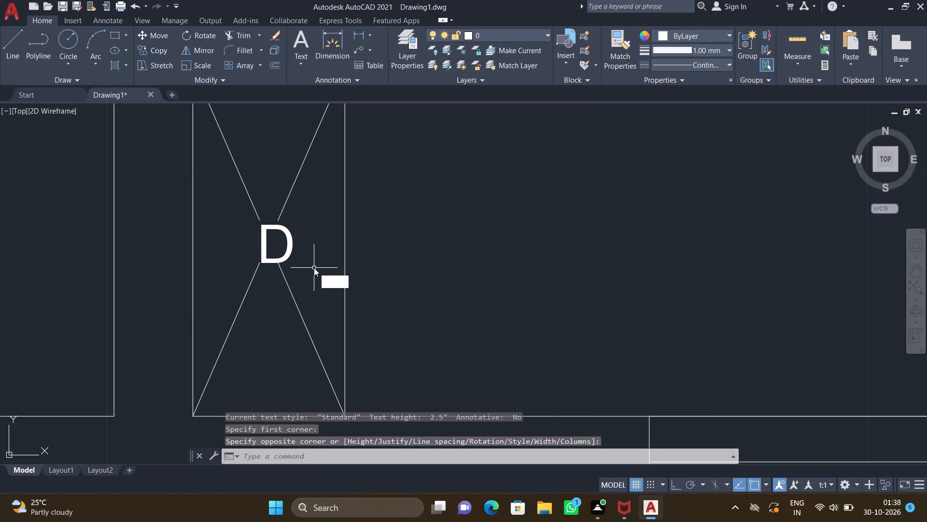
key("Return")
left_click(294, 245)
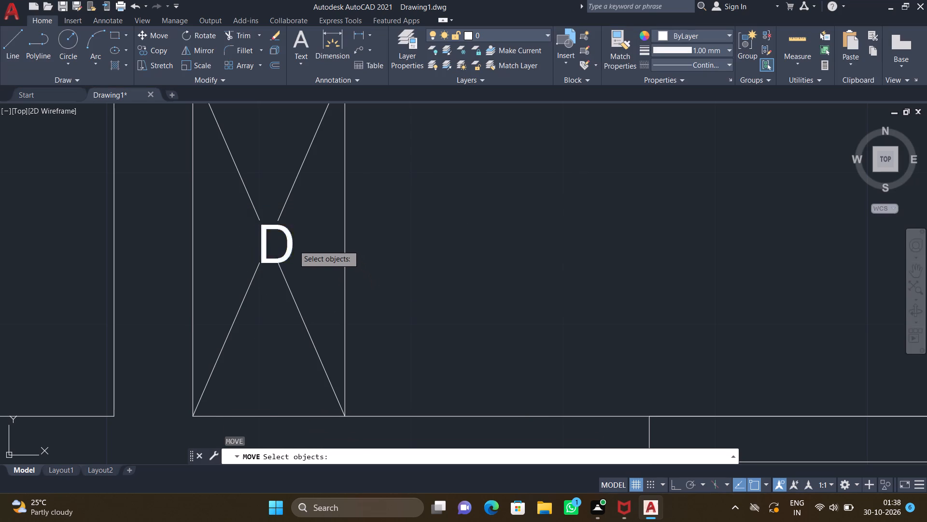
key("Return")
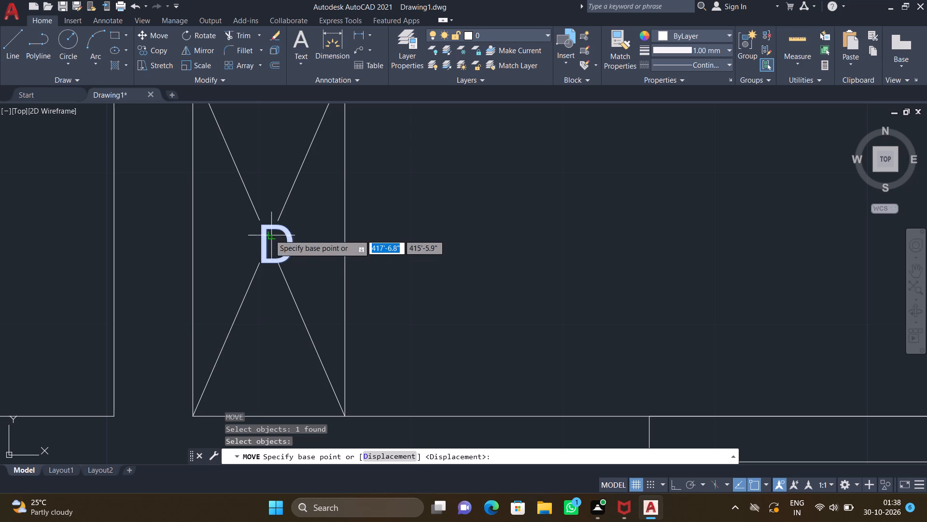
left_click(260, 224)
left_click(254, 224)
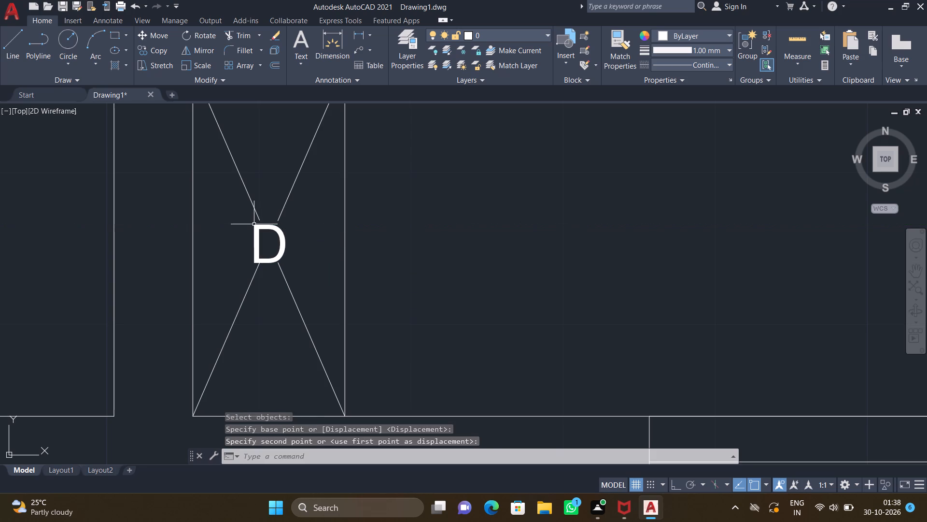
Add a multiline text label reading D in the central gap of the eastern crossed rectangle, in the shaft north of the toilets.
scroll(257, 230, "down", 4)
scroll(529, 250, "up", 2)
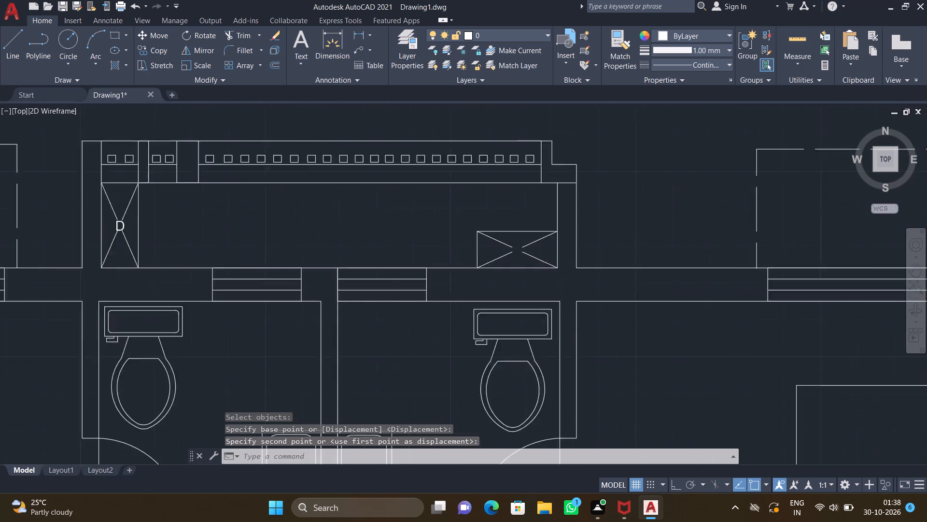
scroll(528, 250, "up", 1)
type("MT")
key("Return")
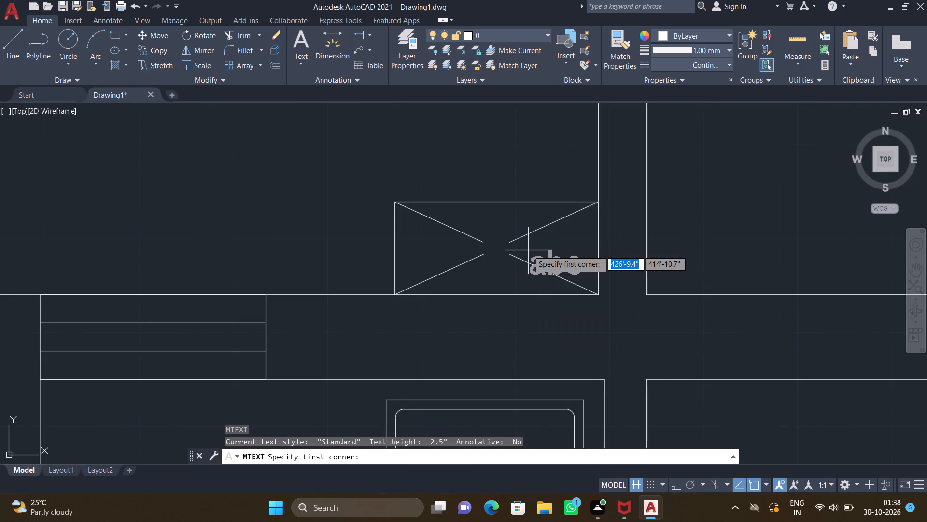
scroll(494, 251, "up", 2)
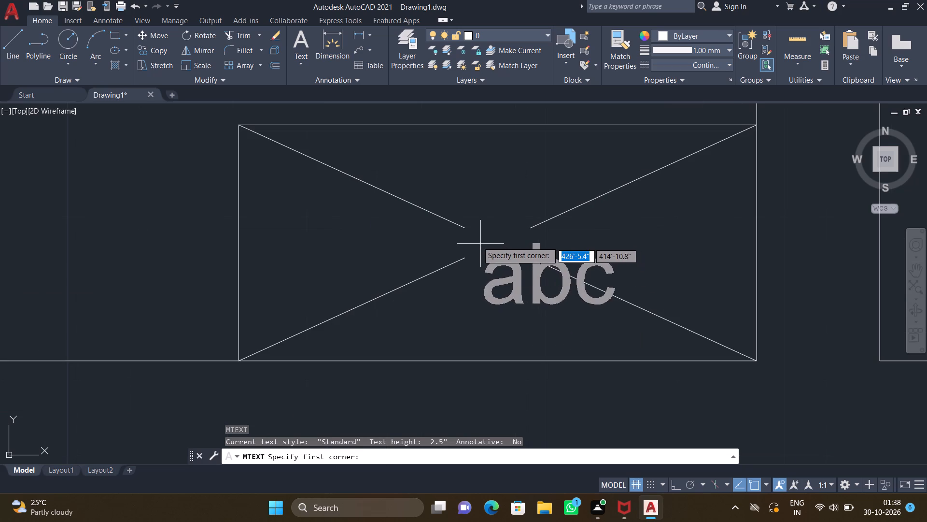
left_click_drag(470, 229, 473, 238)
left_click(521, 277)
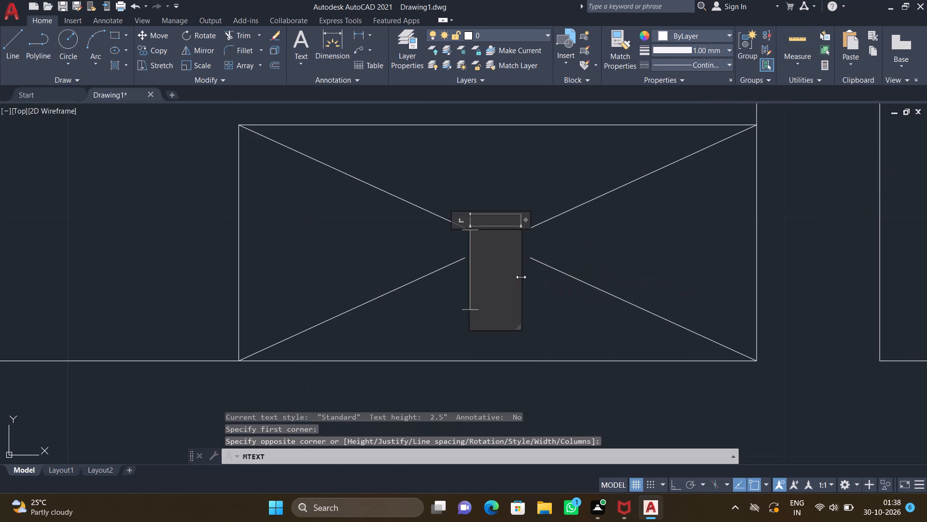
key("d")
key("Return")
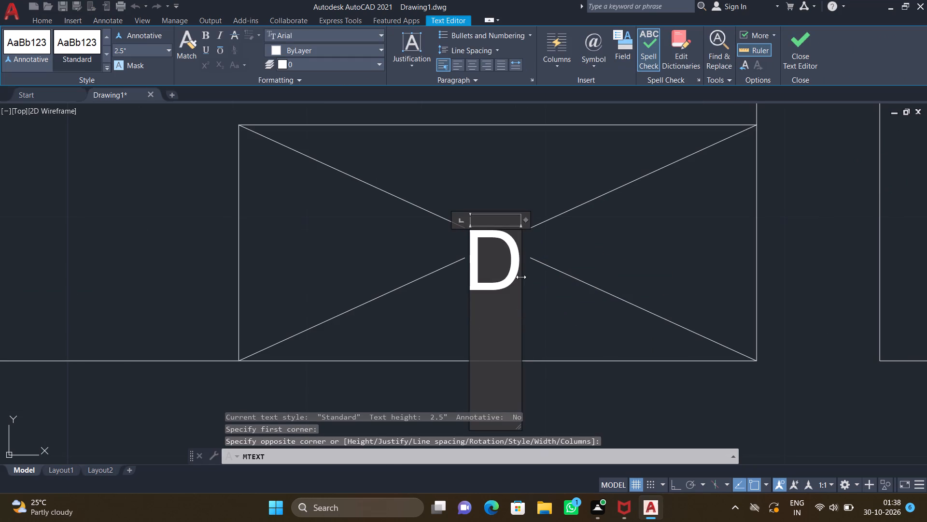
key("Escape")
left_click(494, 253)
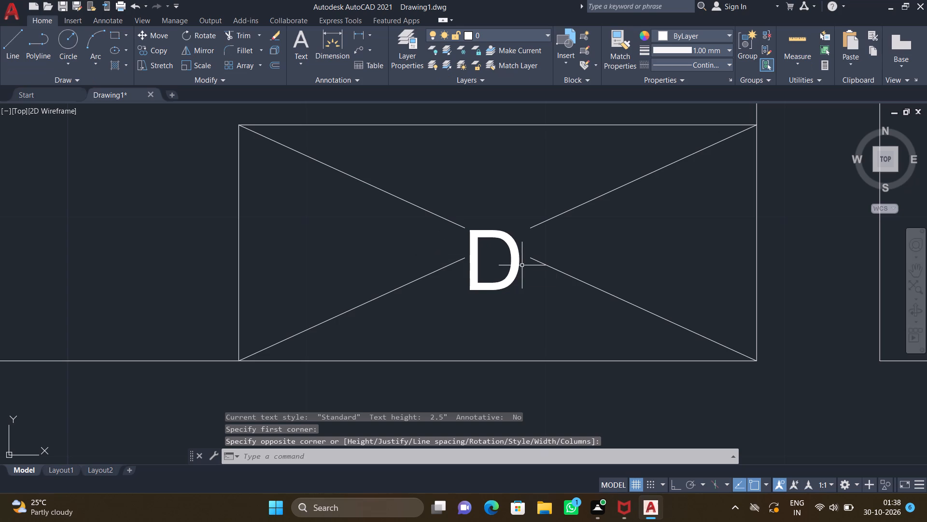
Nudge the eastern rectangle's D label very slightly northwest within the gap between the diagonals.
key("m")
key("Return")
left_click(517, 260)
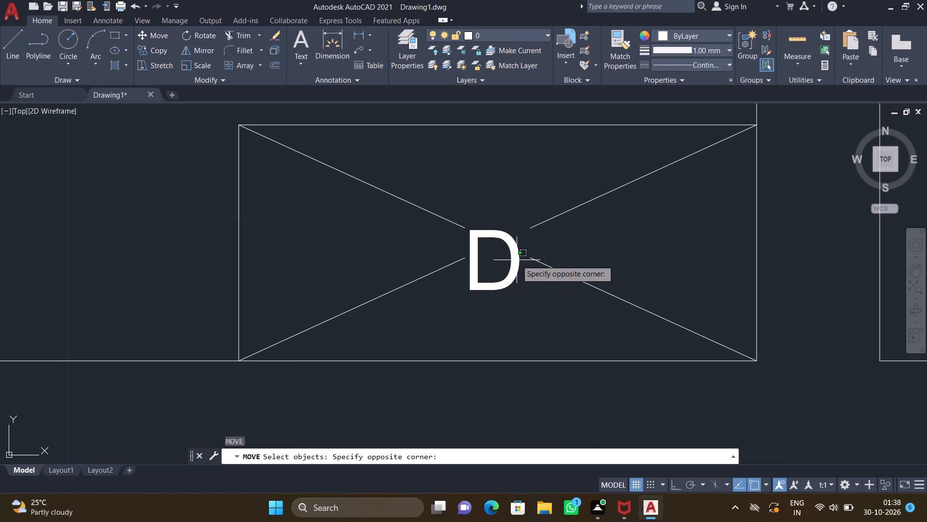
left_click(504, 255)
key("Return")
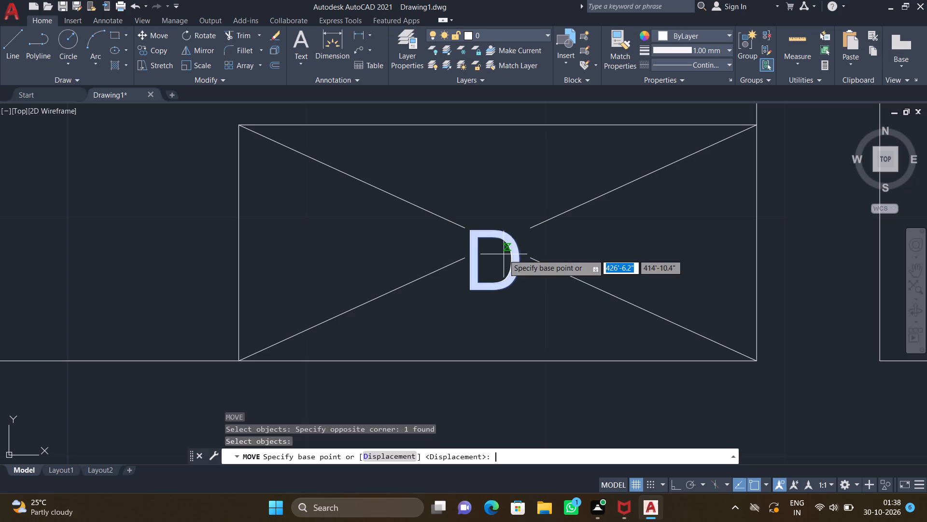
left_click(471, 233)
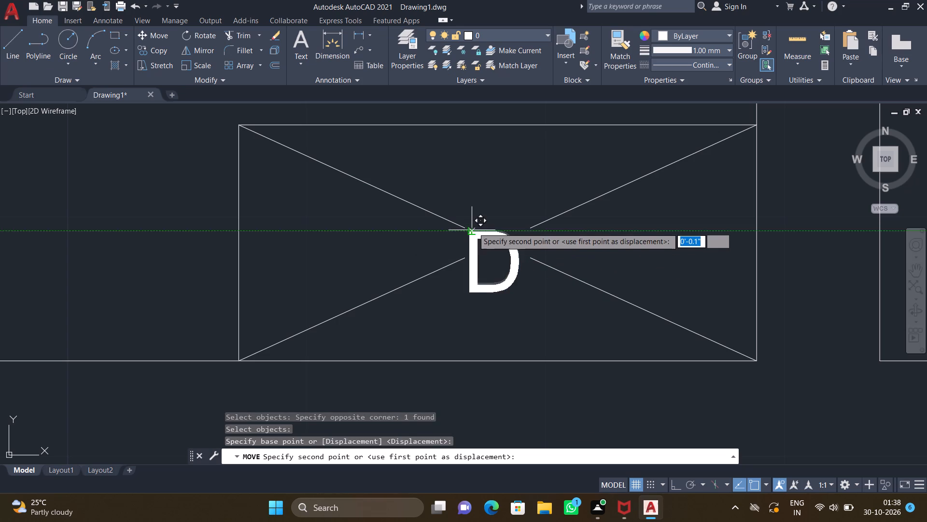
left_click(478, 216)
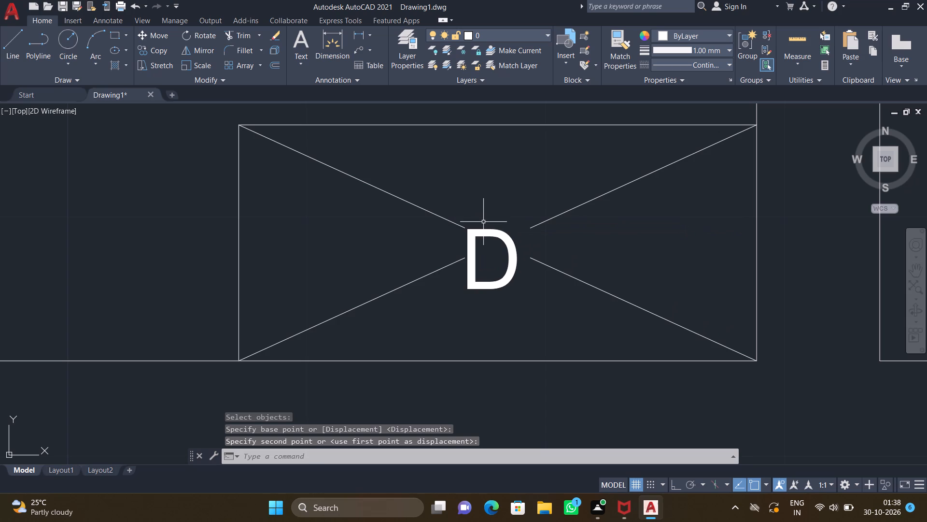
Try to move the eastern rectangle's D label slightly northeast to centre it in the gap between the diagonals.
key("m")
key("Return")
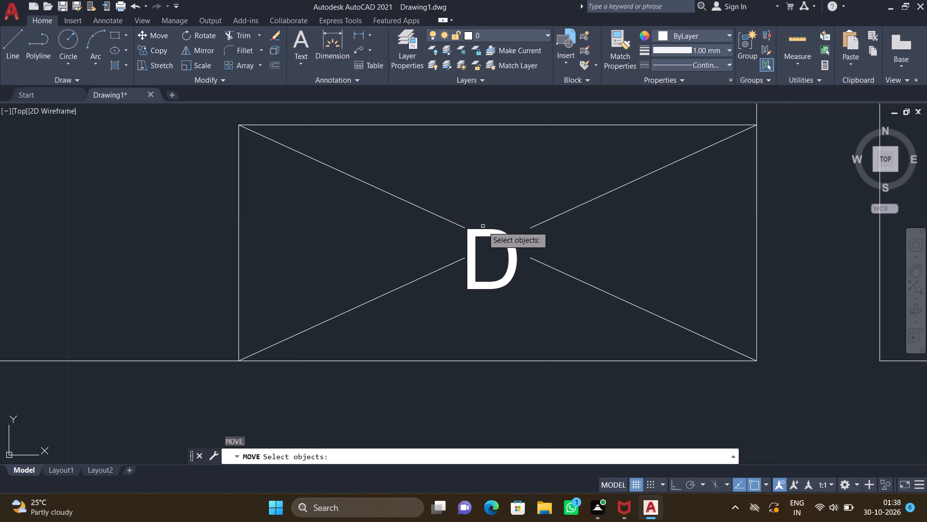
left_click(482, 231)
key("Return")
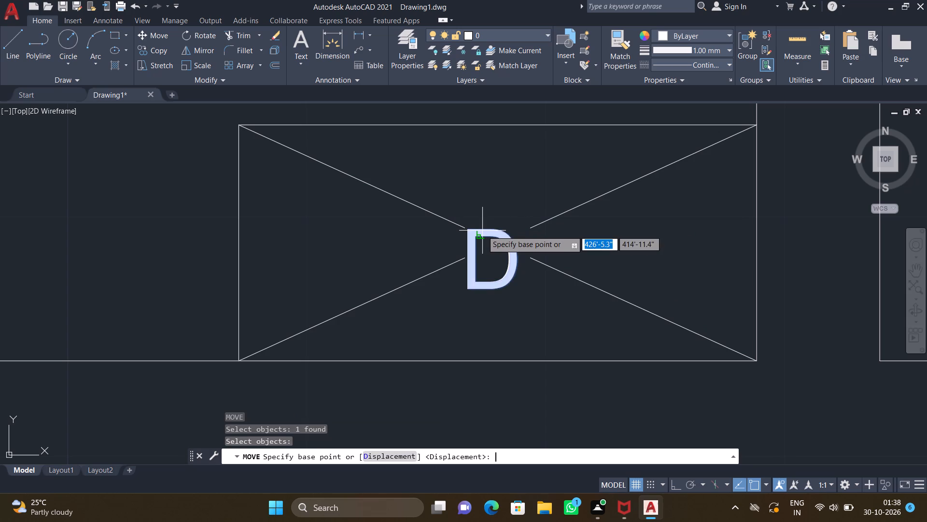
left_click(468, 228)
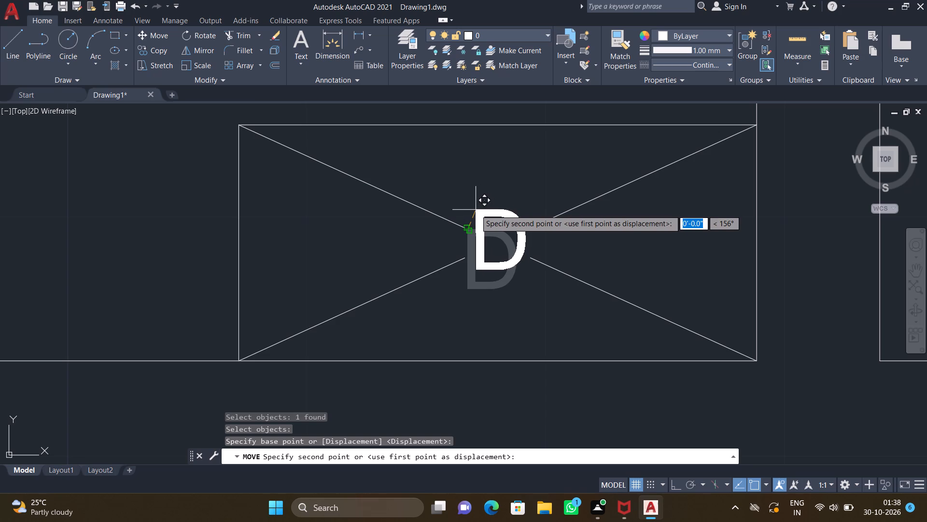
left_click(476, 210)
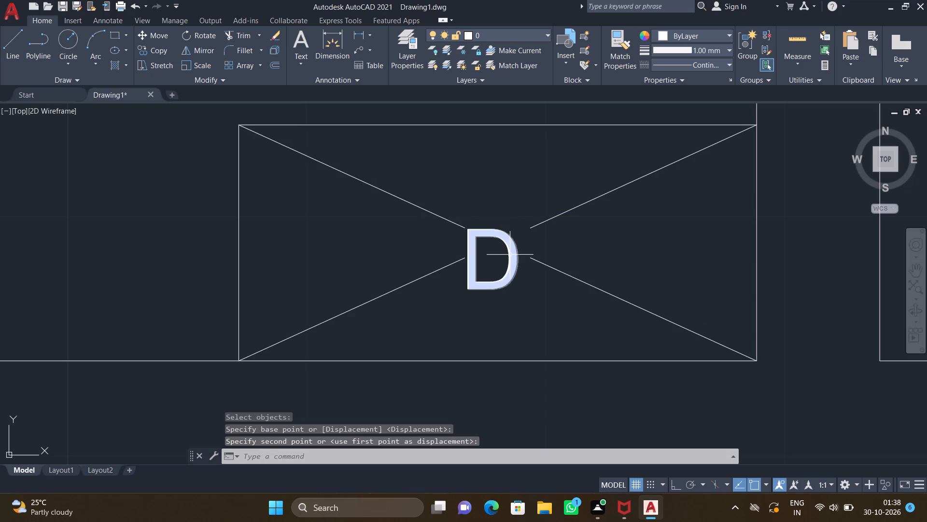
Move the eastern crossed rectangle's D label slightly northeast to centre it in the gap between the diagonals.
scroll(514, 251, "up", 2)
key("m")
key("Return")
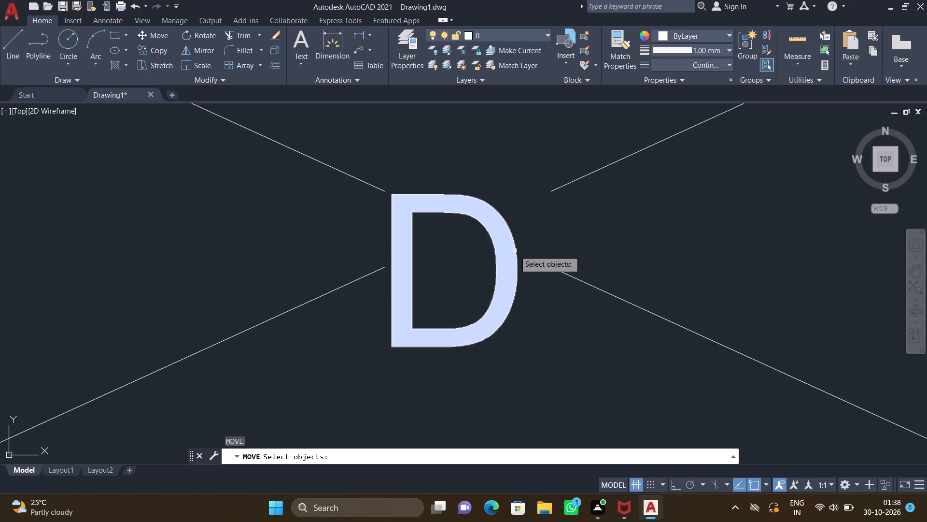
left_click(513, 247)
key("Return")
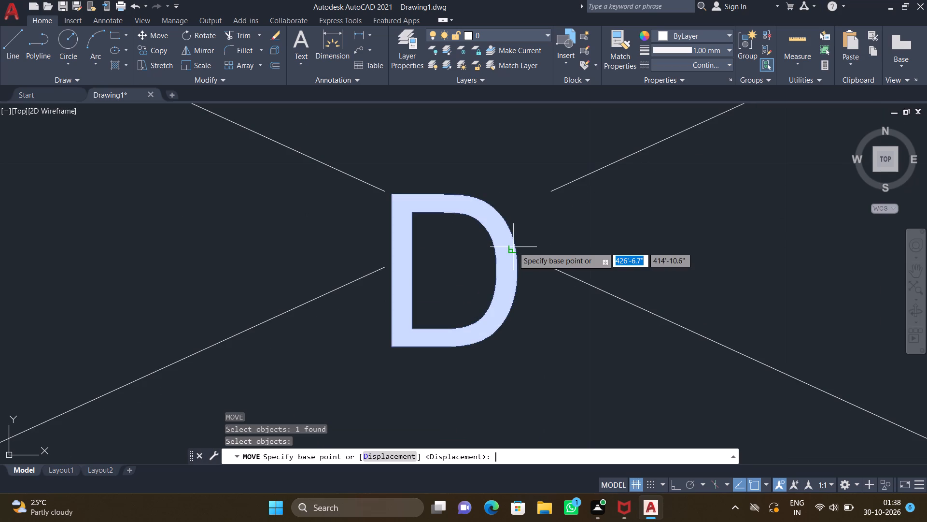
left_click(392, 200)
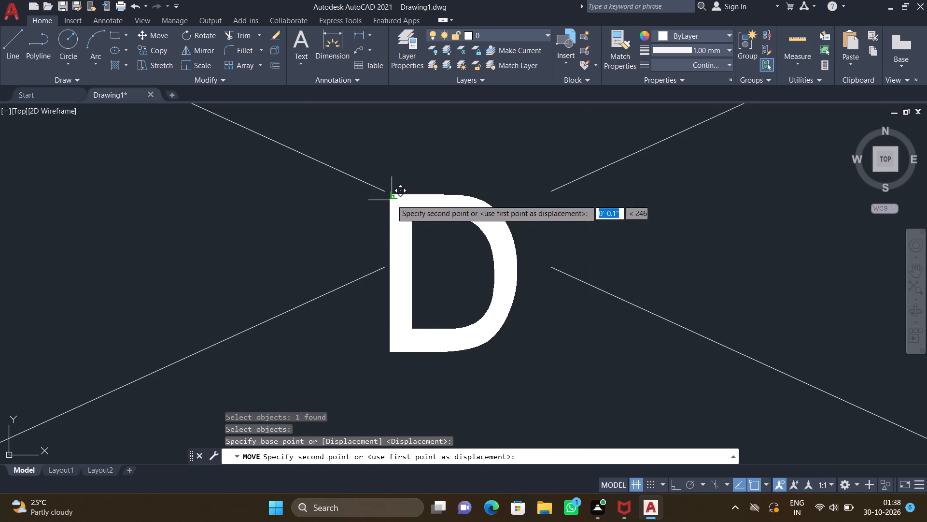
left_click(419, 170)
Add a multiline text label reading BEDROOM-2 and 12'0"*12'0" in the northeast bedroom, between the toilet door and the bed.
scroll(503, 243, "down", 4)
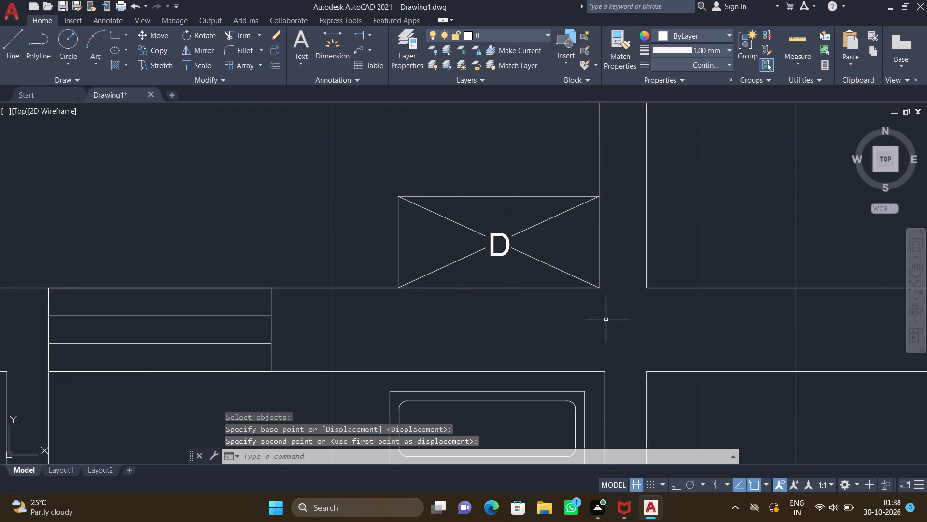
scroll(428, 275, "down", 4)
middle_click_drag(542, 338, 389, 203)
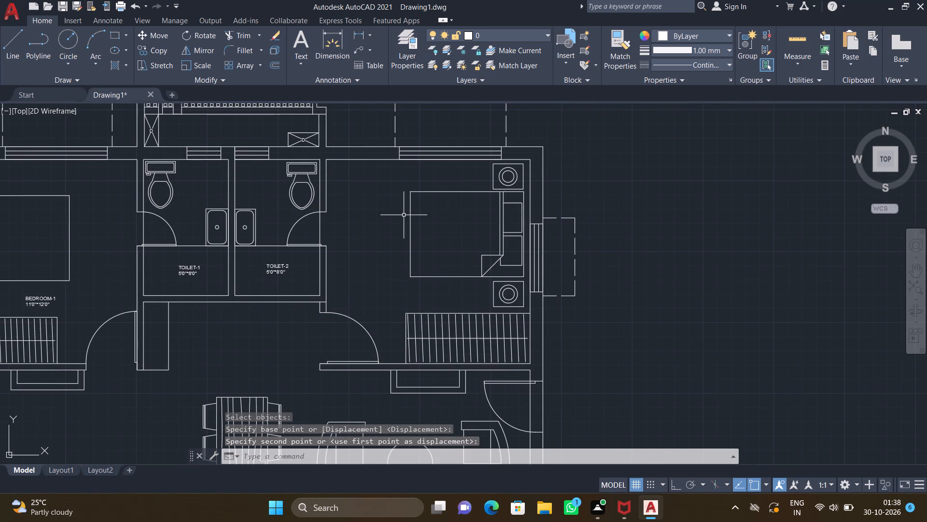
type("MT")
key("Return")
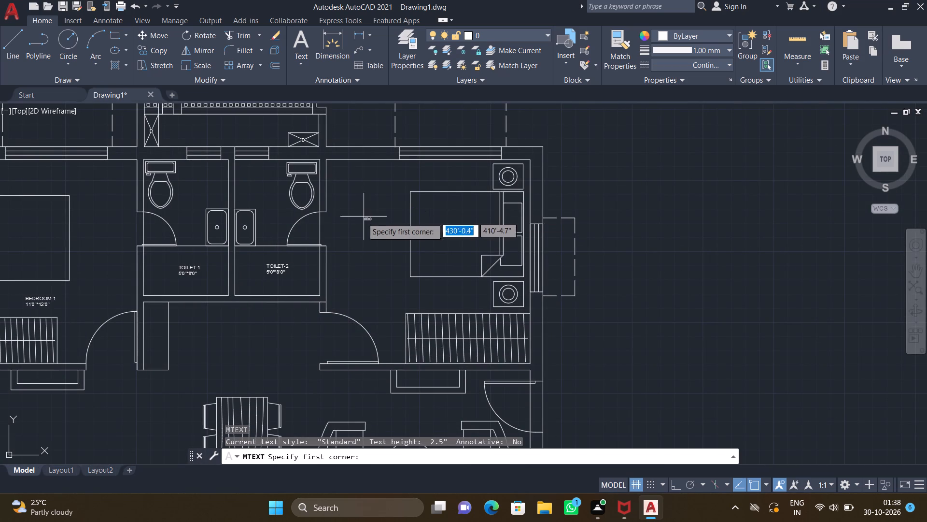
scroll(338, 231, "up", 2)
left_click_drag(322, 207, 342, 228)
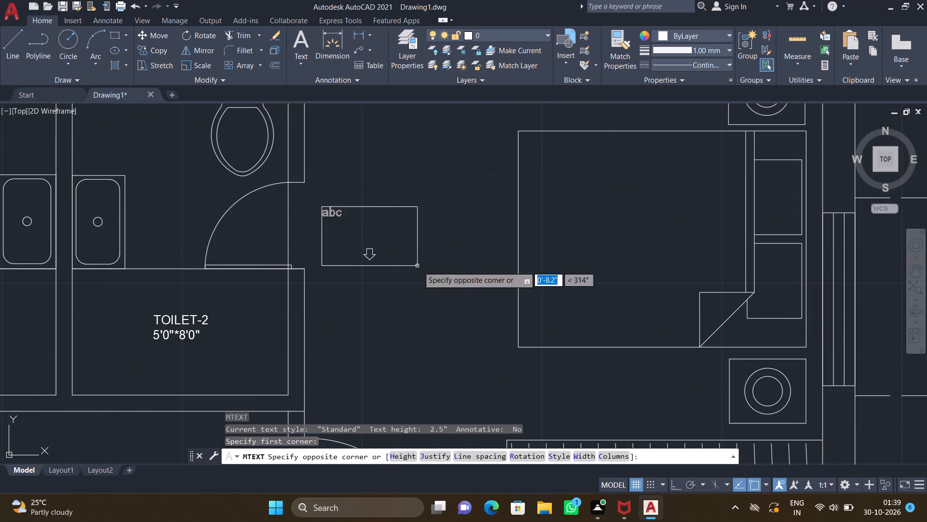
left_click(489, 298)
type("BEDROOM")
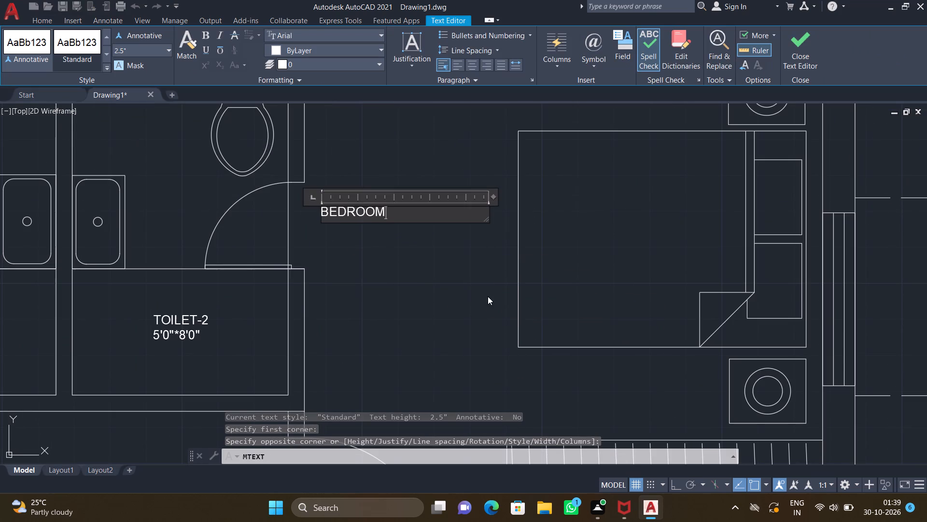
type("-2")
key("Return")
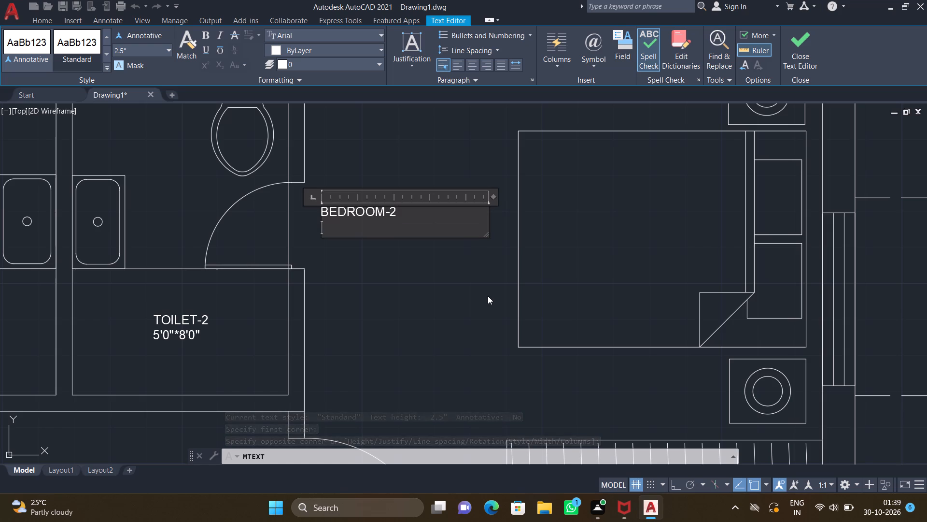
type("12'")
type("0\"*")
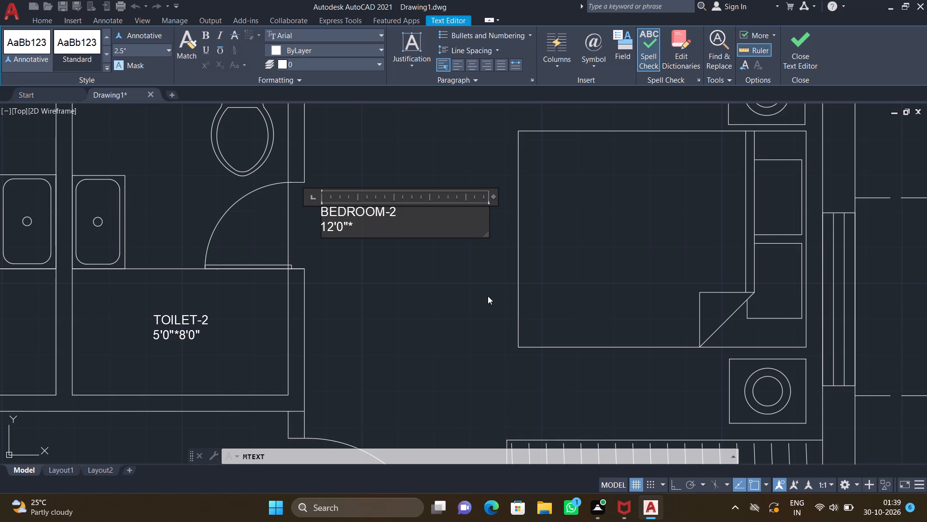
type("12'")
type("0\"")
key("Return")
key("Escape")
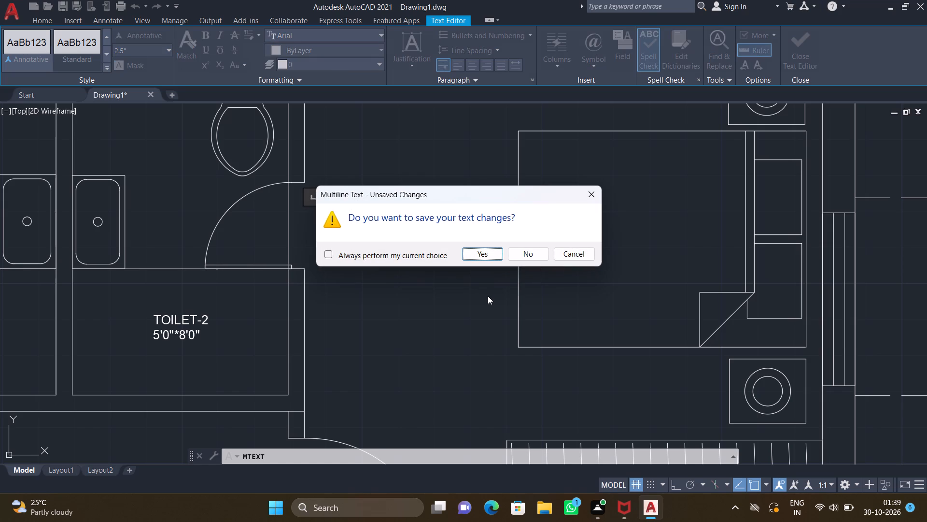
left_click(487, 254)
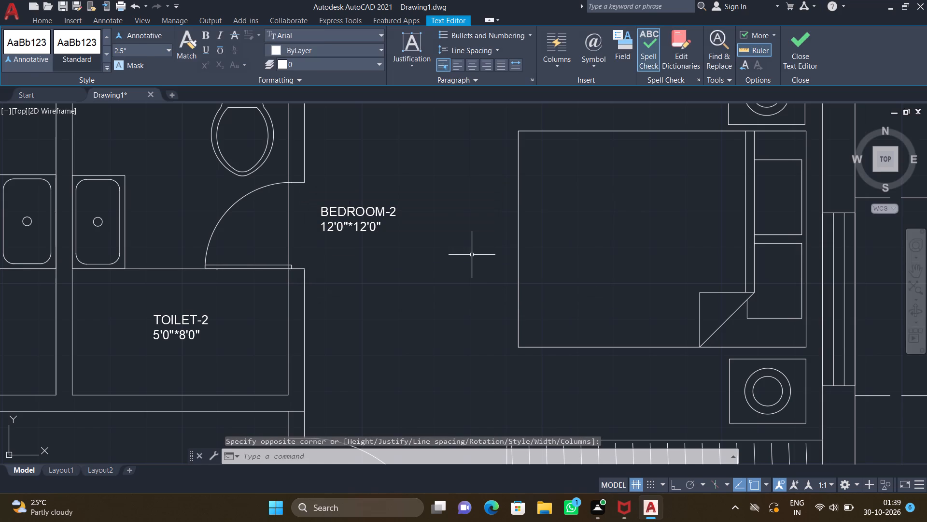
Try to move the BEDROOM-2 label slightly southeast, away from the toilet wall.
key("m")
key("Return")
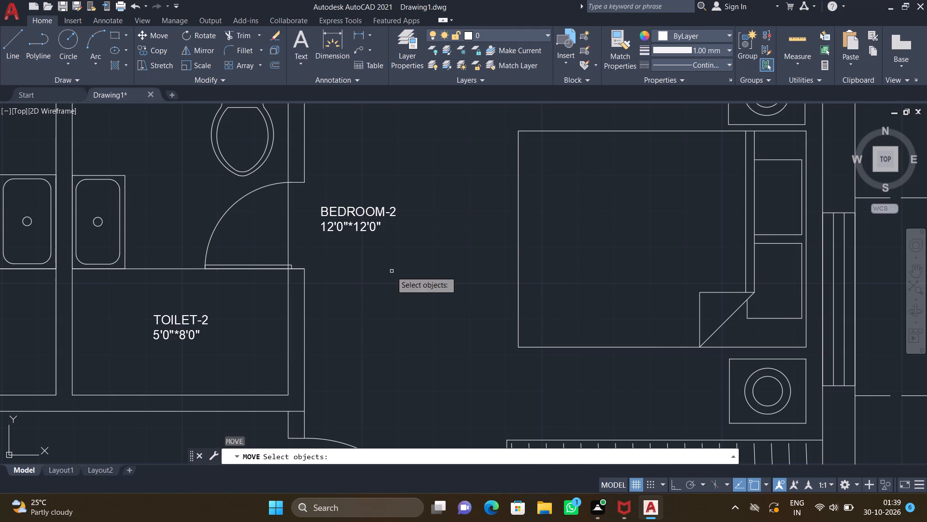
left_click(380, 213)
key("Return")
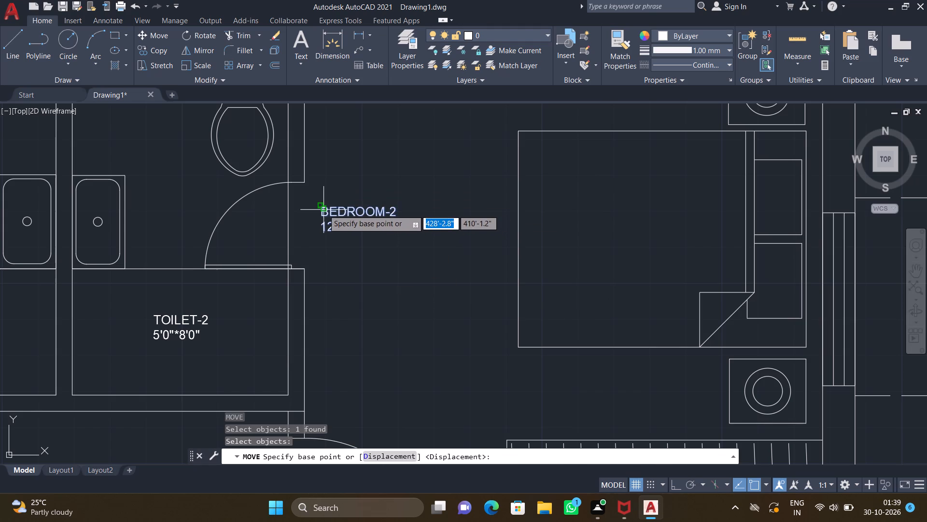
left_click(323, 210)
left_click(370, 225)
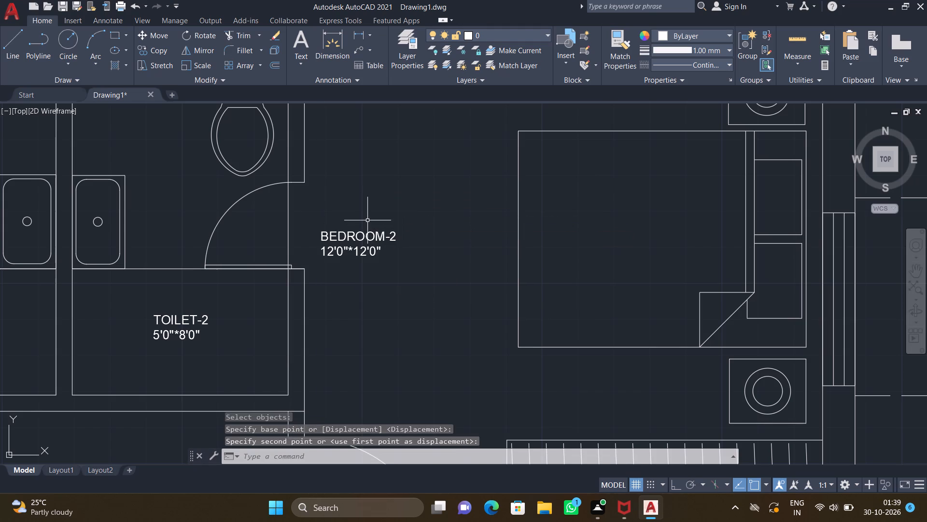
Move the BEDROOM-2 label about 1'-6" east-northeast into the open floor between the toilet door and the bed.
key("m")
key("Return")
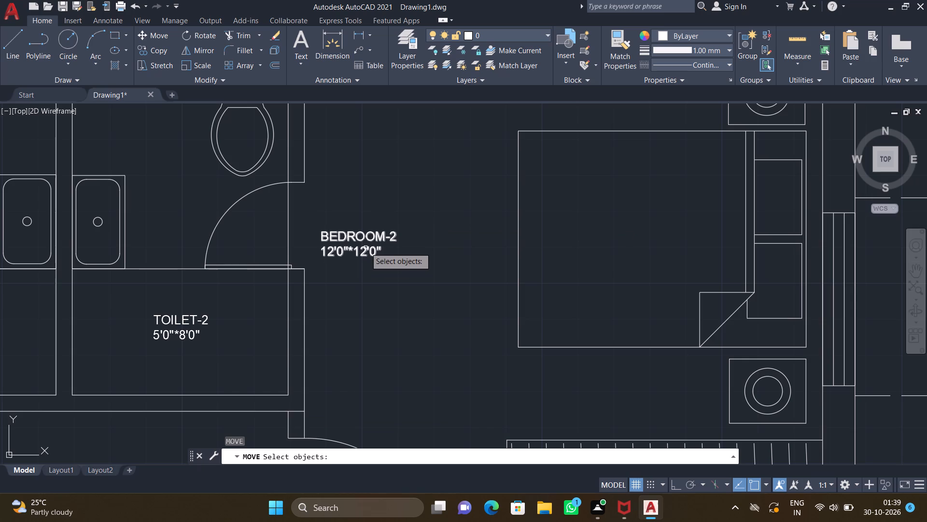
left_click(366, 247)
key("Return")
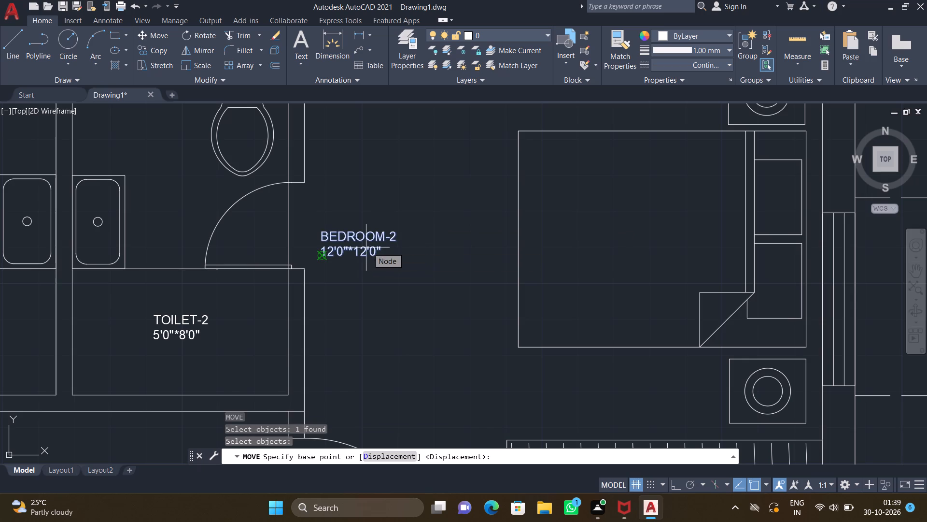
left_click(322, 228)
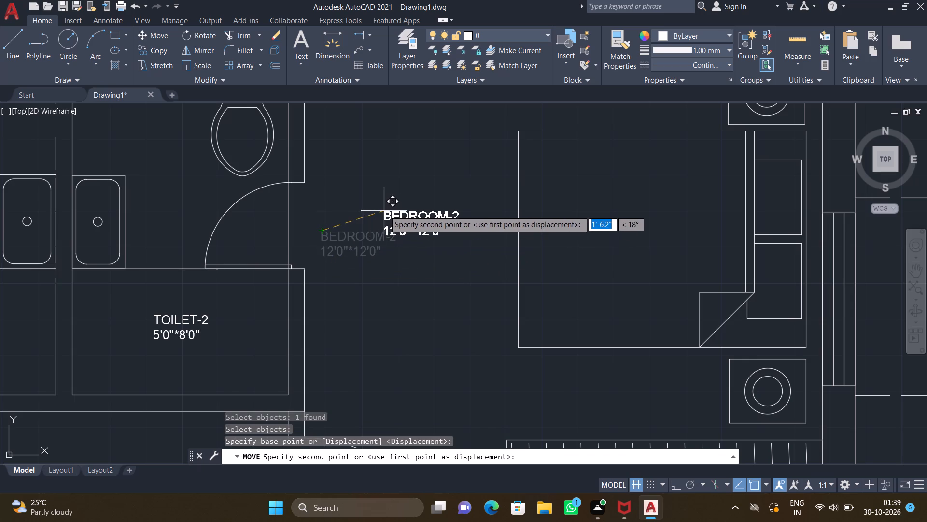
left_click(385, 211)
Rotate the tilted chair among the spare furniture west of the plan so its backrest faces roughly north.
scroll(356, 203, "down", 3)
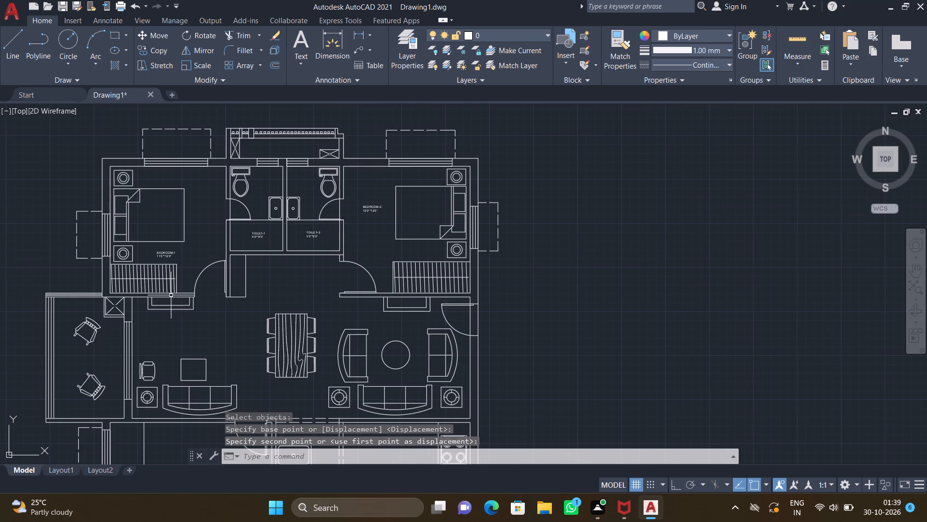
middle_click_drag(178, 293, 380, 245)
scroll(380, 244, "down", 4)
middle_click_drag(199, 312, 273, 332)
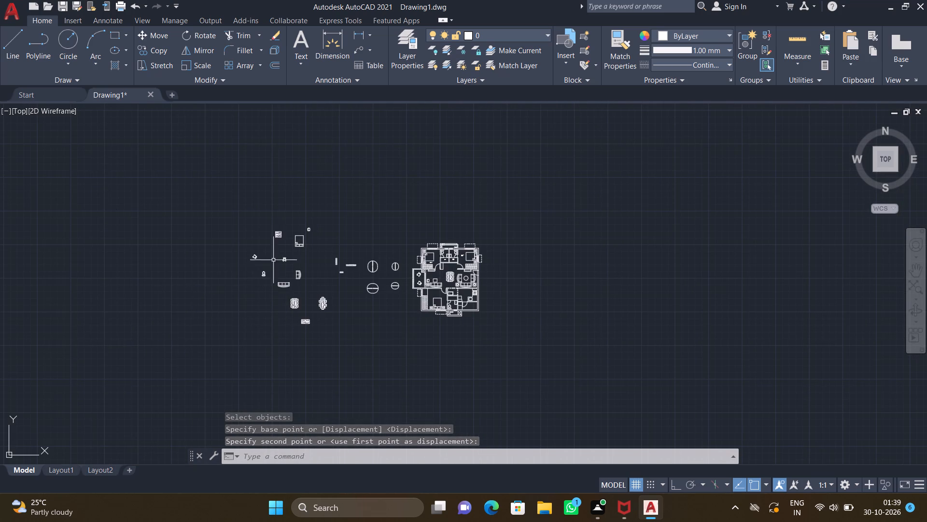
scroll(275, 260, "up", 4)
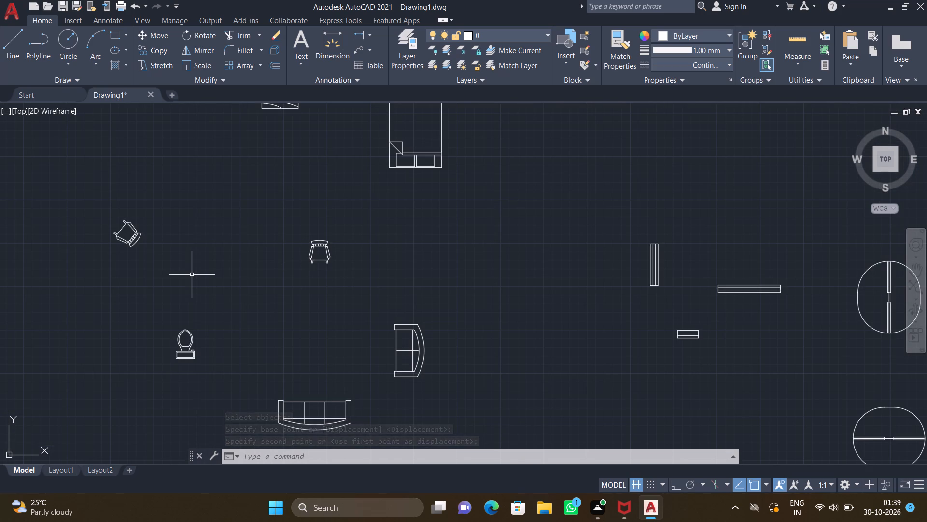
type("RO")
key("Return")
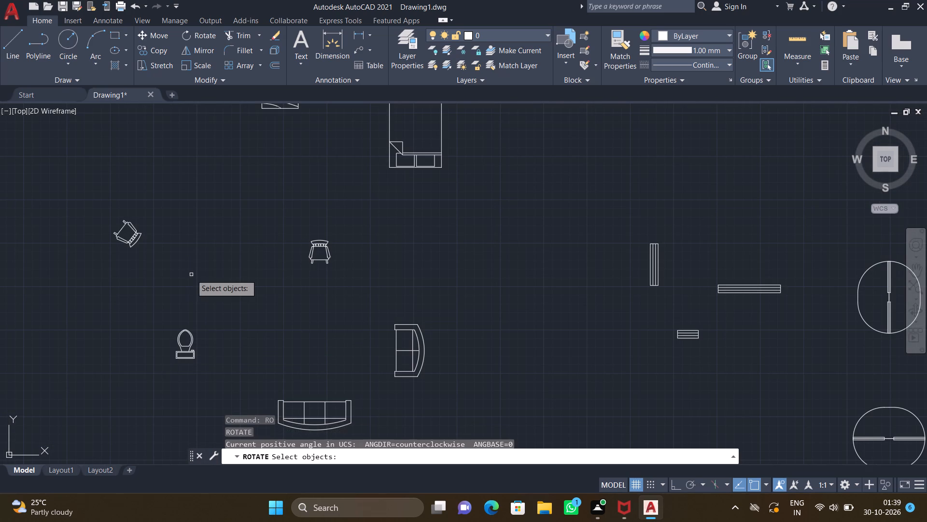
left_click(137, 240)
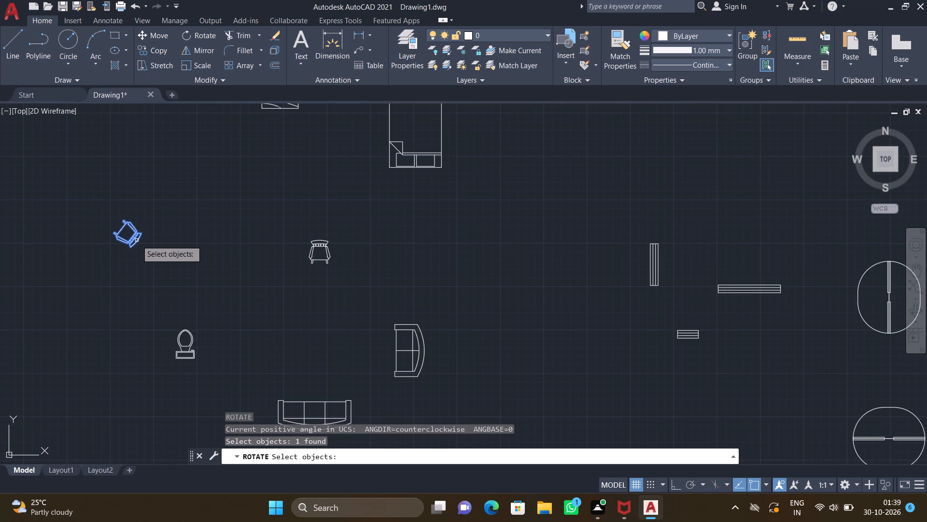
key("Return")
left_click(137, 240)
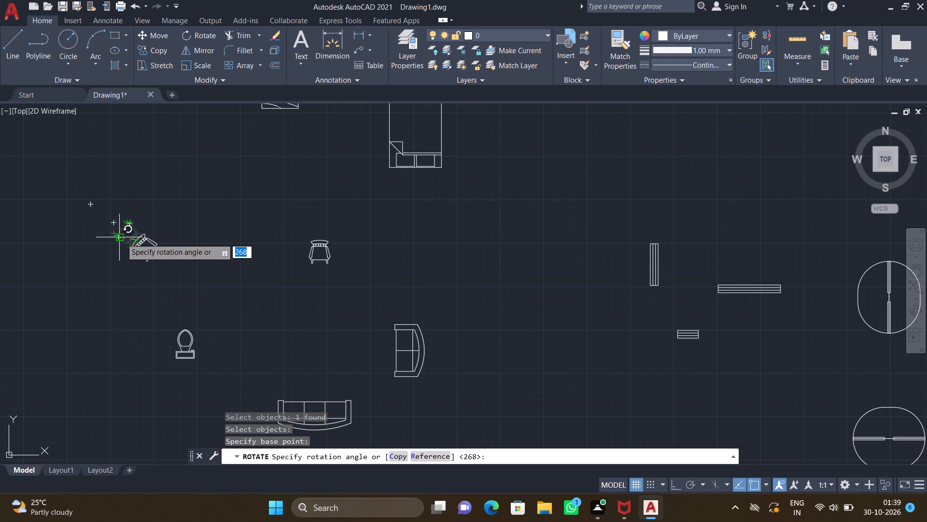
left_click(121, 225)
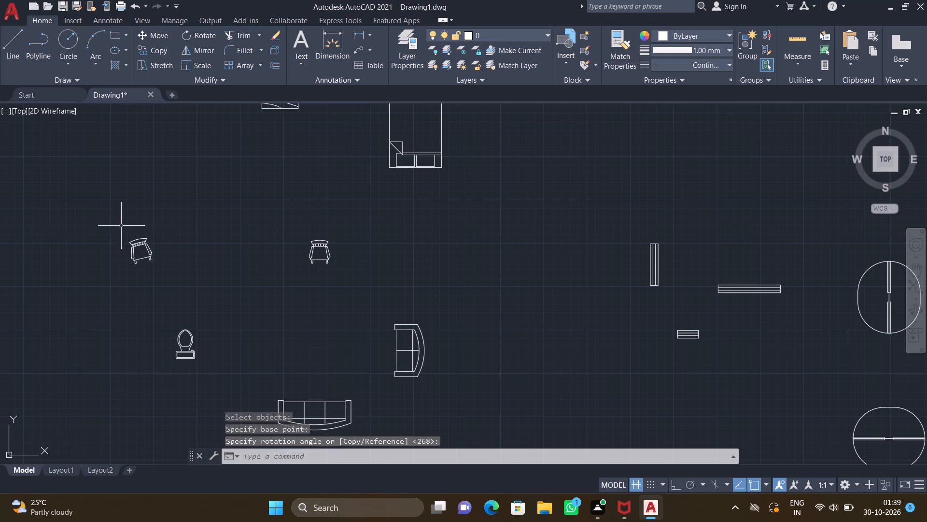
Copy the rotated spare chair into the northwest corner of BEDROOM-2, just north of its label.
type("CO")
key("Return")
left_click(149, 248)
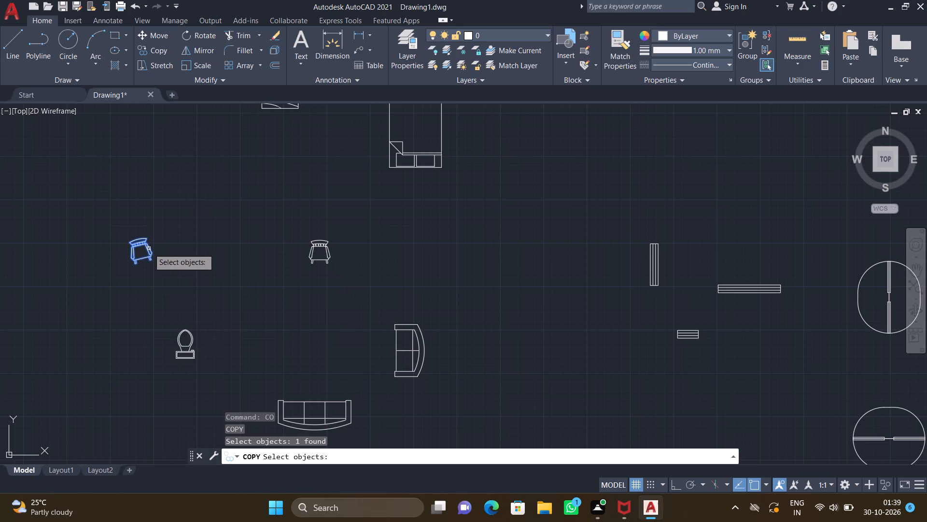
key("Return")
left_click(140, 240)
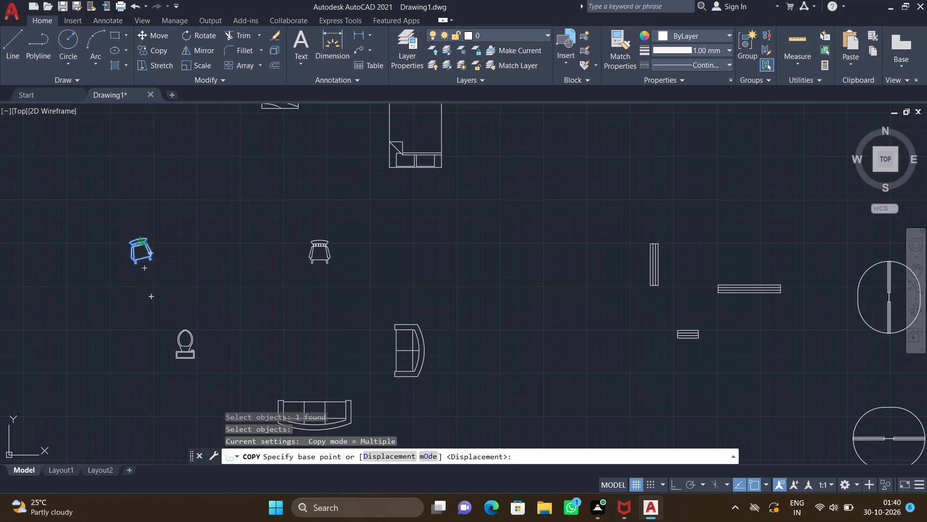
scroll(281, 236, "down", 3)
middle_click_drag(367, 262, 197, 255)
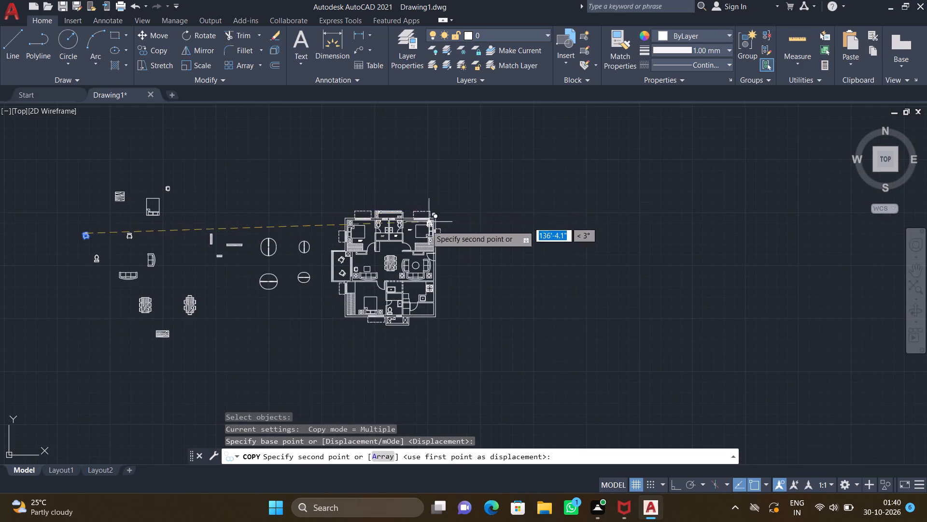
scroll(411, 238, "up", 4)
middle_click_drag(379, 219, 367, 257)
scroll(375, 163, "up", 3)
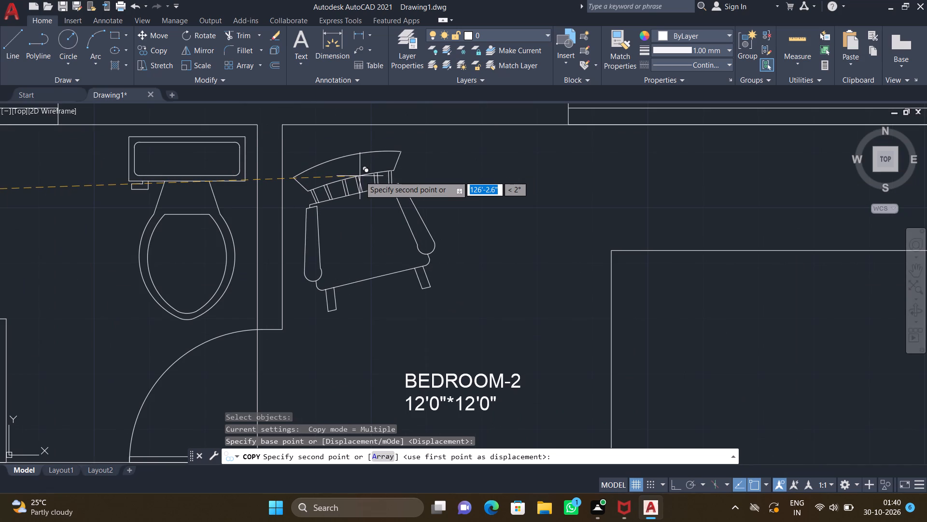
left_click(370, 179)
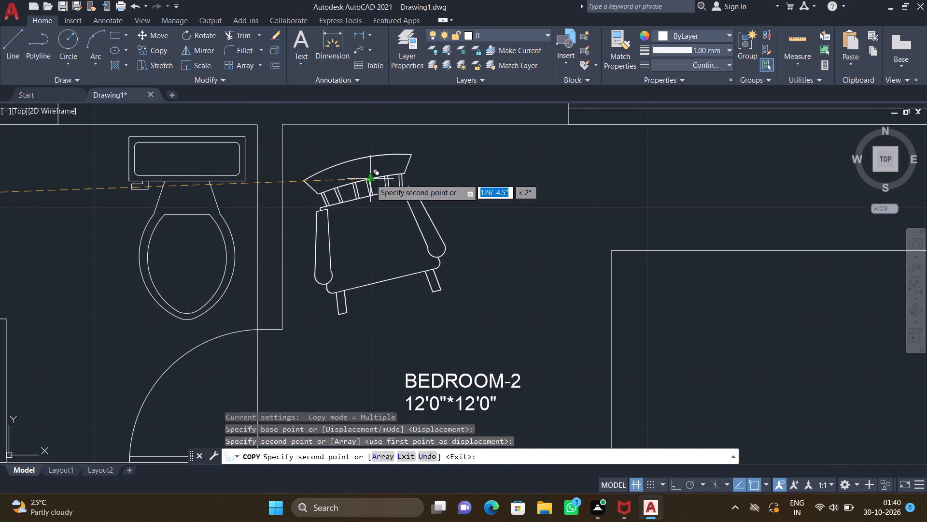
key("Return")
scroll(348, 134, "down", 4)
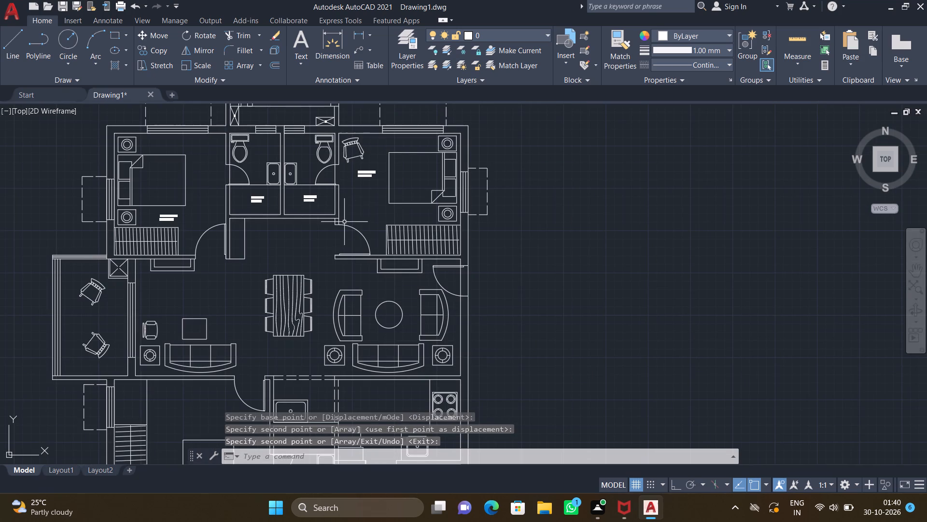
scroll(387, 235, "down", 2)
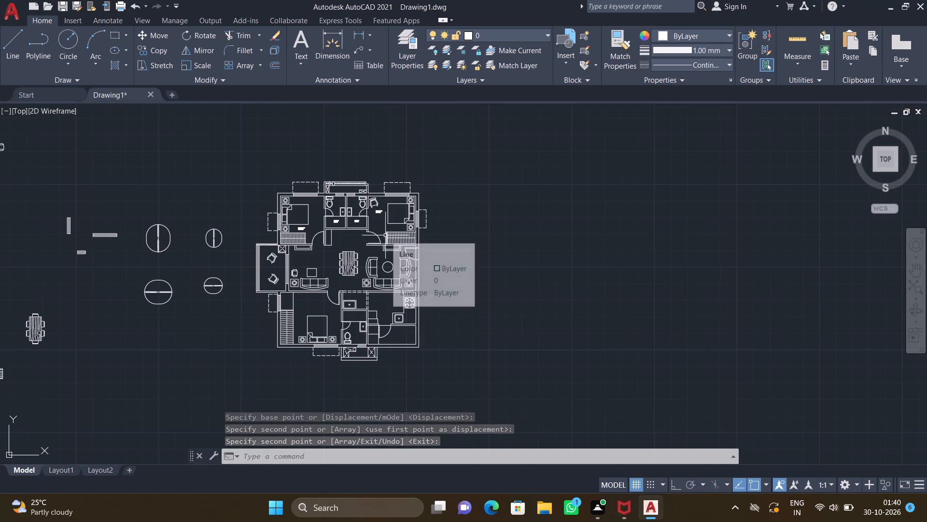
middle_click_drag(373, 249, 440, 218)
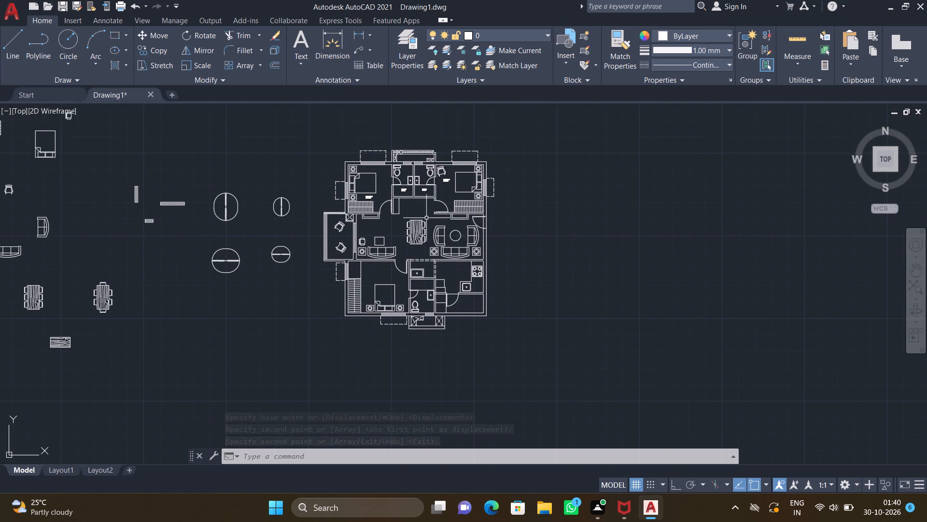
Add the multiline text label POOJA inside the narrow niche beside the BEDROOM-1 door, south of TOILET-1.
scroll(377, 228, "up", 1)
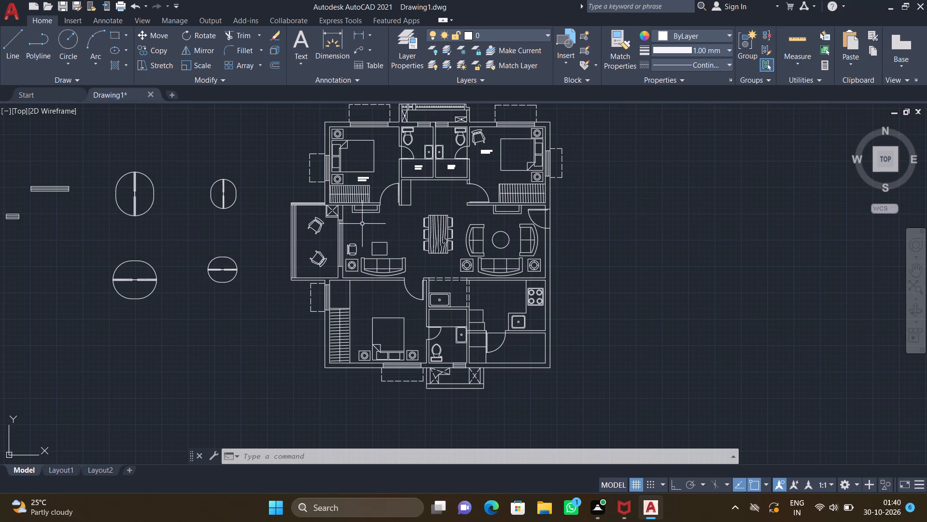
type("MT")
key("Return")
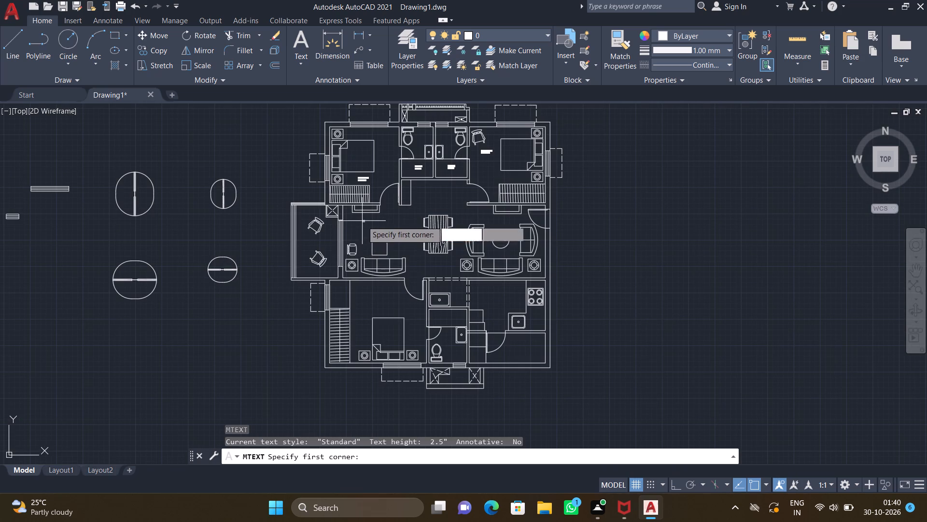
scroll(405, 182, "up", 4)
scroll(377, 238, "up", 2)
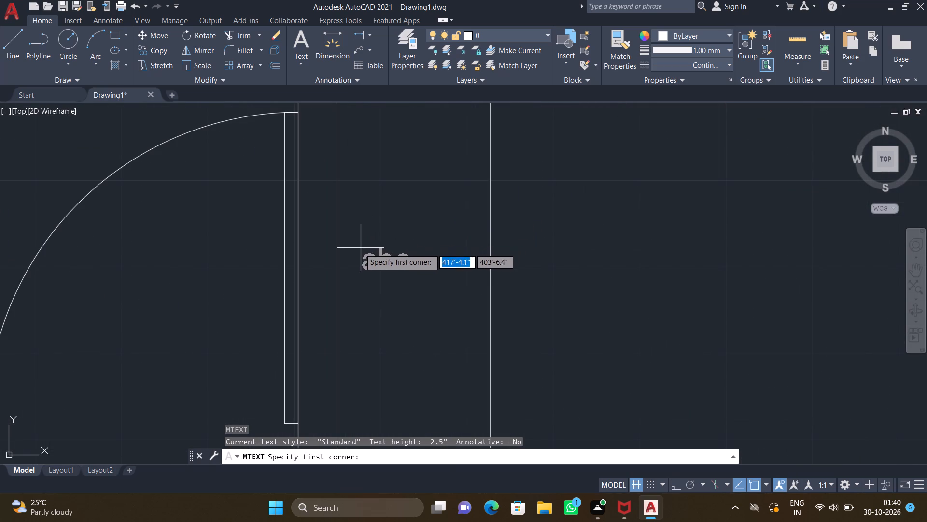
left_click_drag(351, 256, 356, 263)
left_click(457, 332)
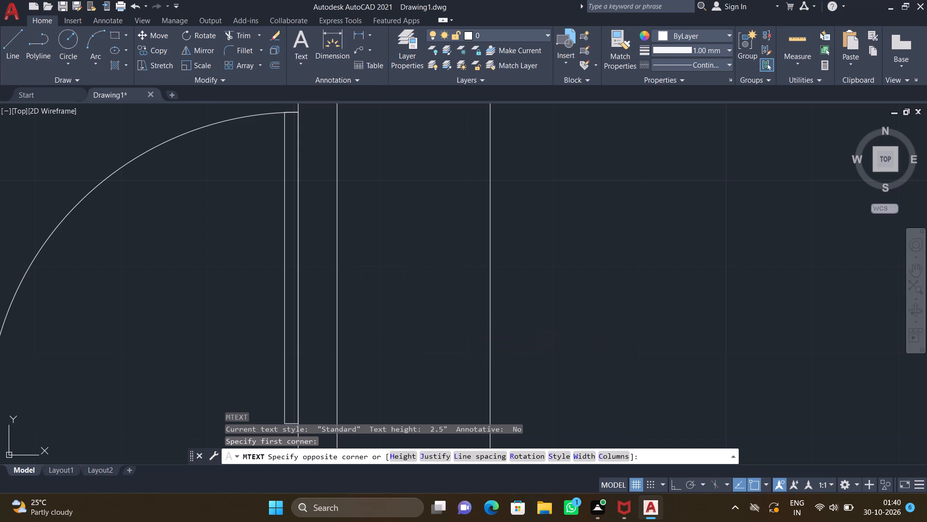
type("POOJA")
key("Return")
key("Escape")
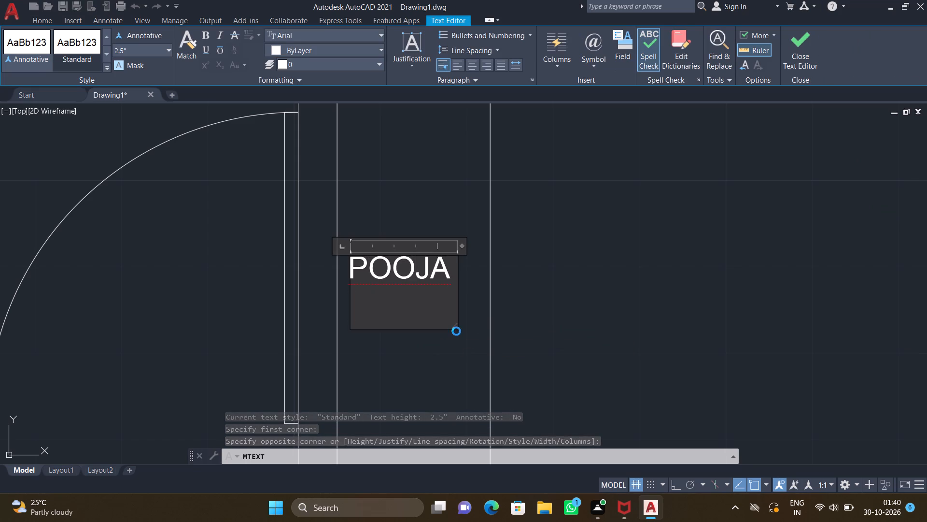
left_click(485, 255)
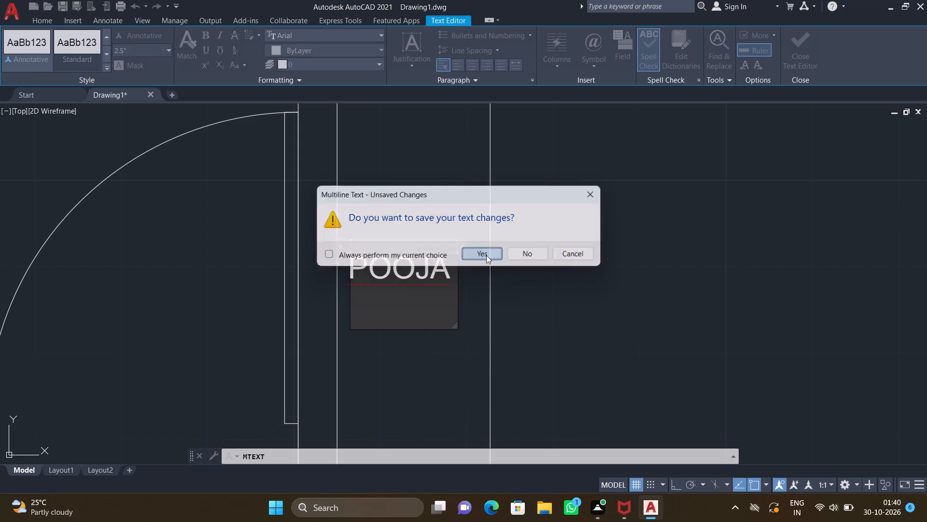
Rotate the POOJA label 90° with Ortho on so it reads vertically along the niche.
type("RO")
key("Return")
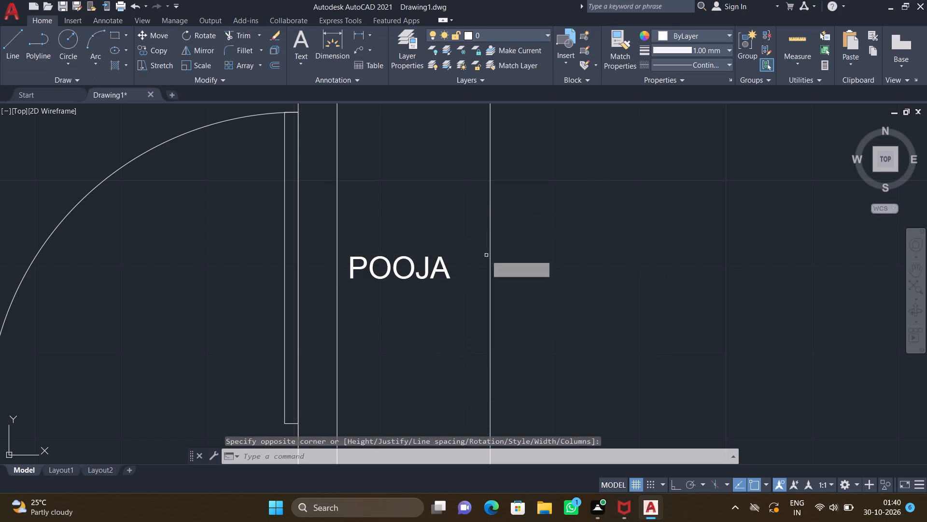
left_click(450, 275)
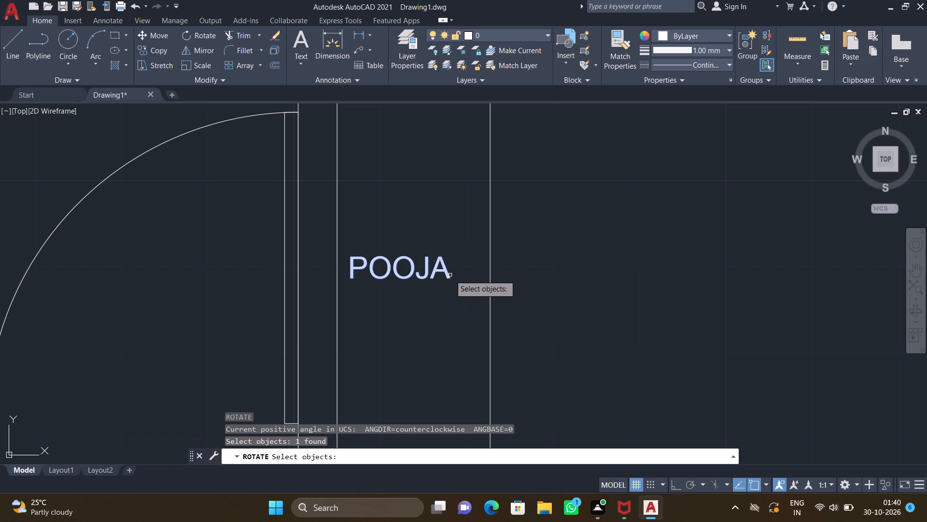
key("Return")
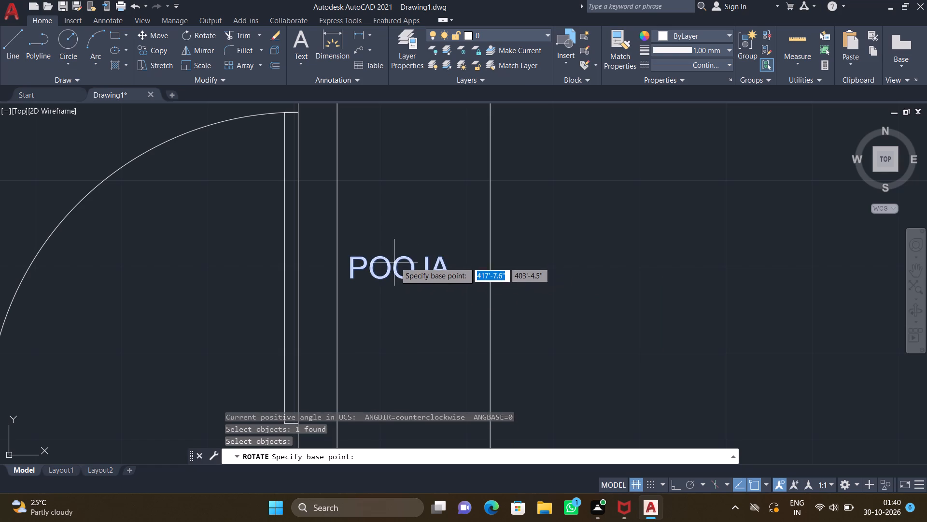
left_click(400, 258)
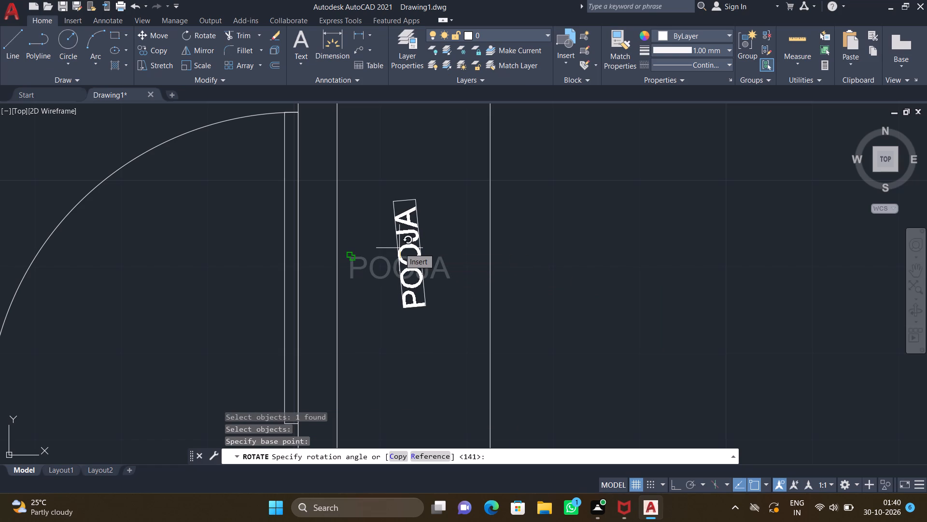
key("F8")
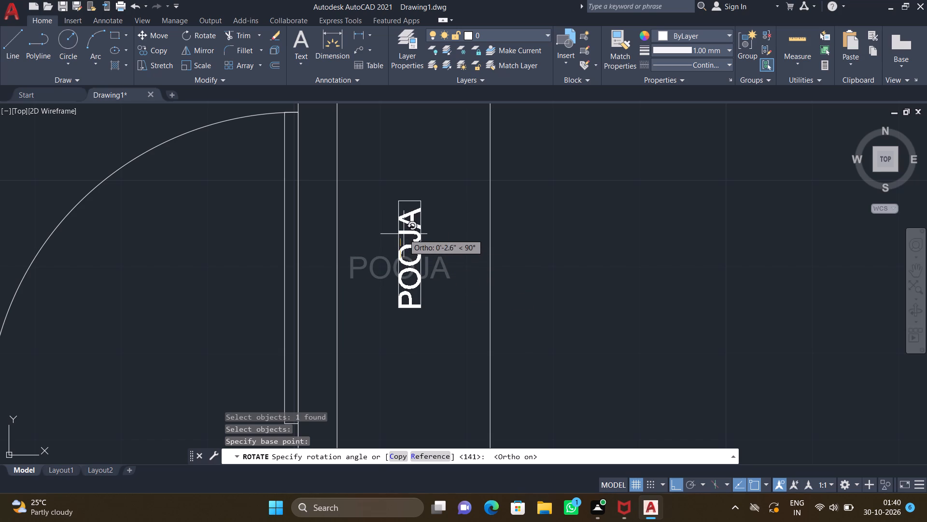
left_click(399, 191)
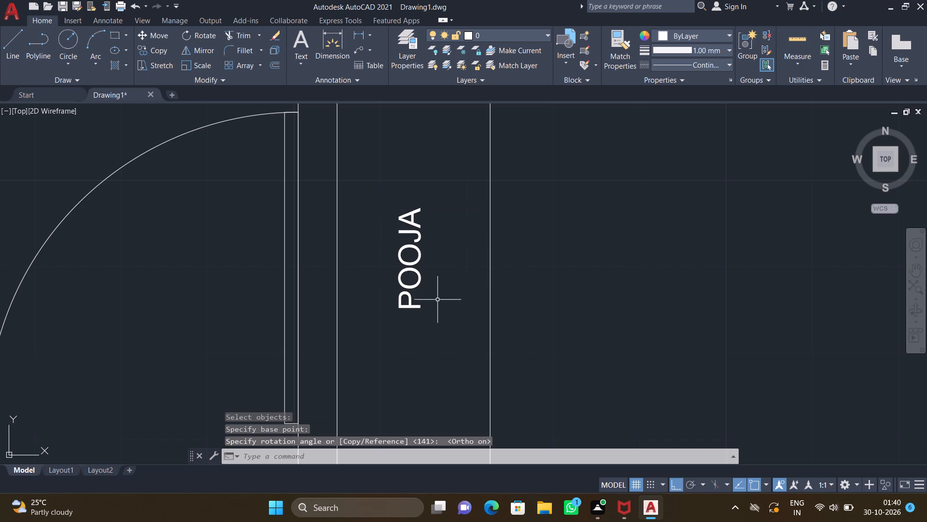
Add the text D at the centre of the crossed square in the balcony's northeast corner.
scroll(436, 296, "down", 2)
middle_click_drag(438, 303, 392, 231)
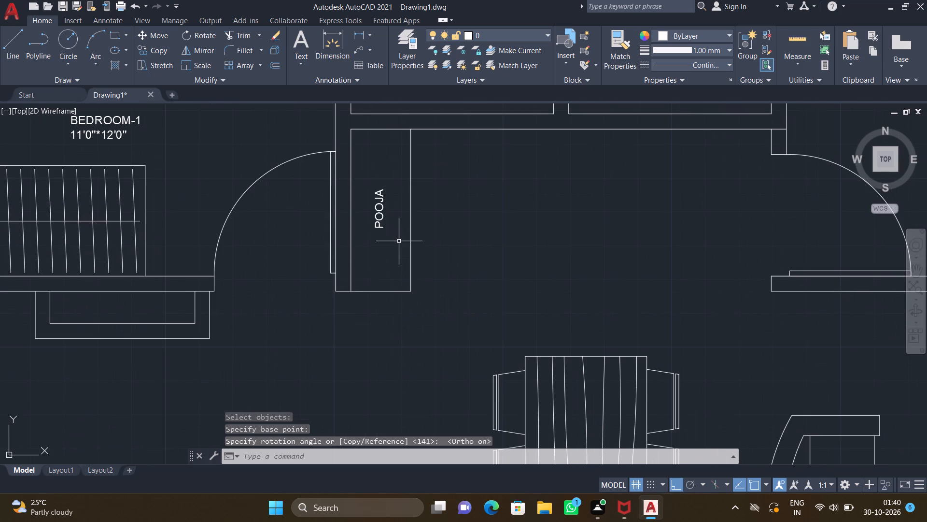
scroll(376, 258, "down", 3)
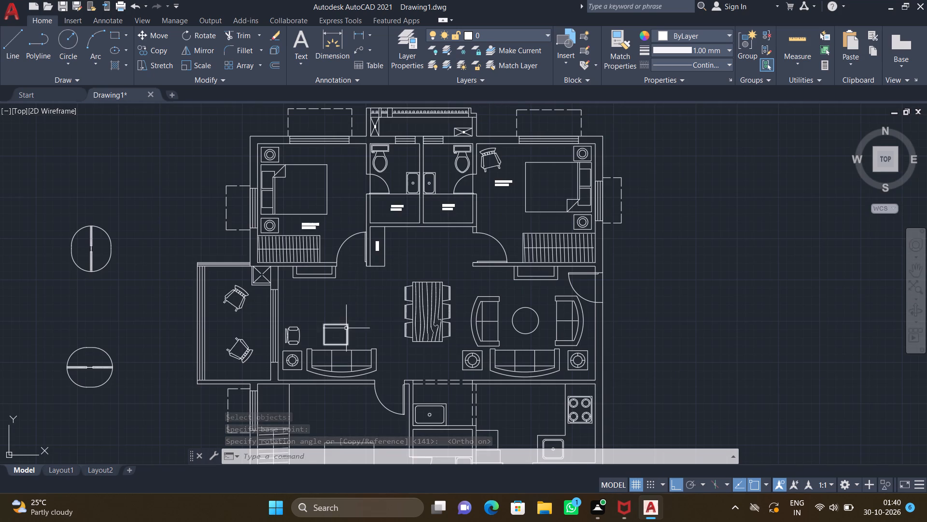
middle_click_drag(335, 326, 368, 259)
scroll(251, 264, "up", 2)
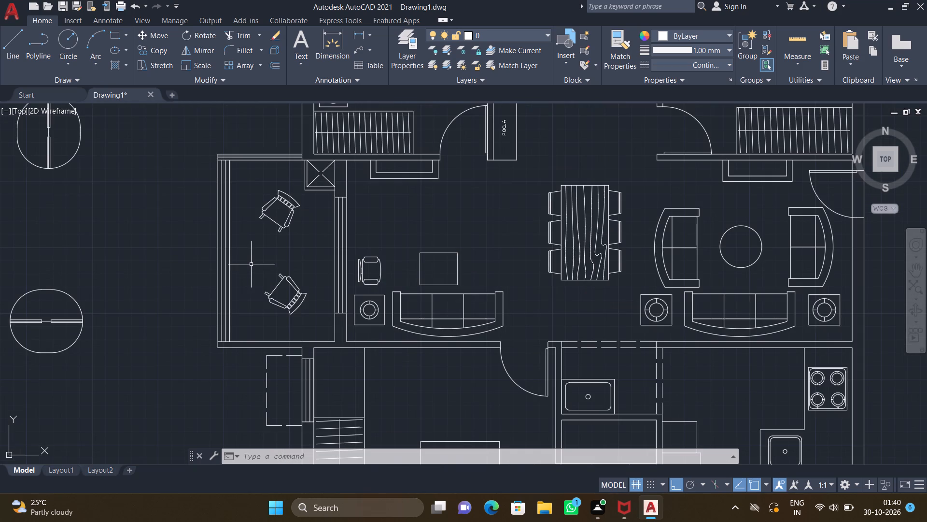
type("MT")
key("Return")
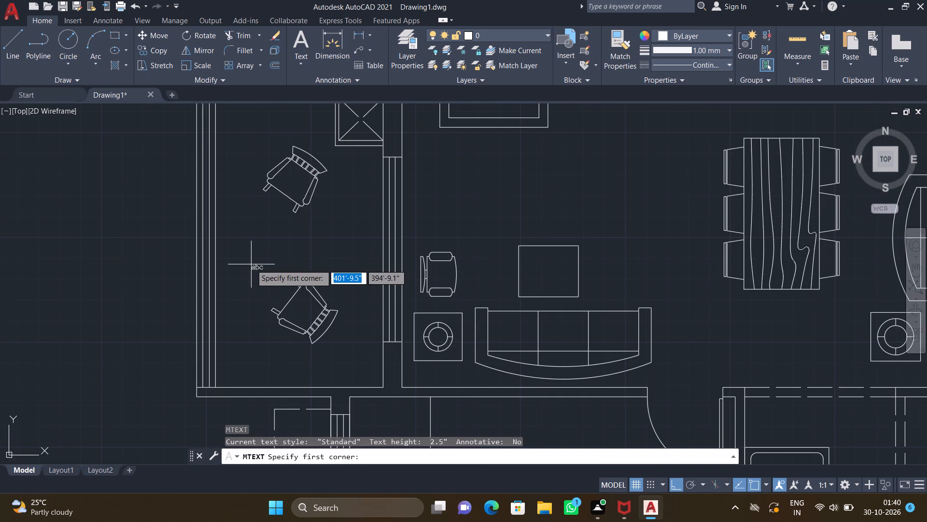
middle_click_drag(271, 255, 252, 323)
scroll(349, 184, "up", 3)
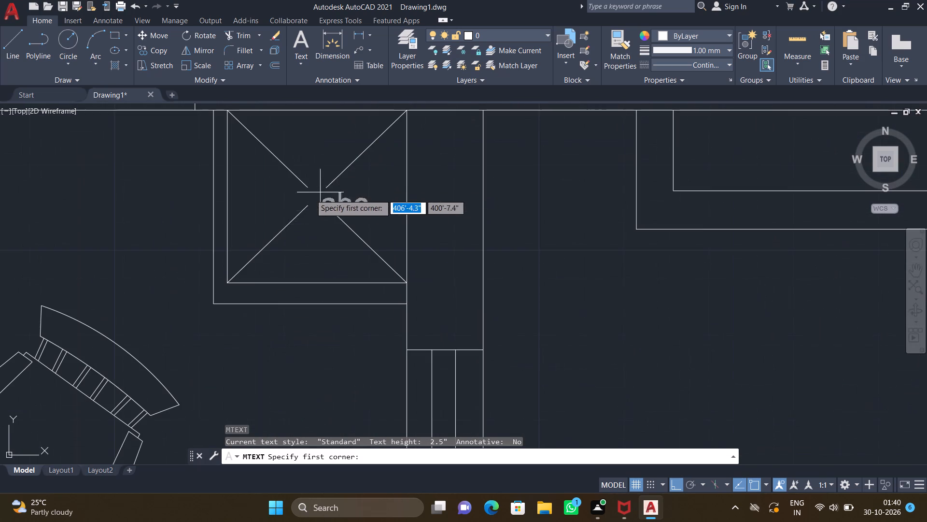
scroll(314, 191, "up", 4)
left_click_drag(274, 189, 285, 209)
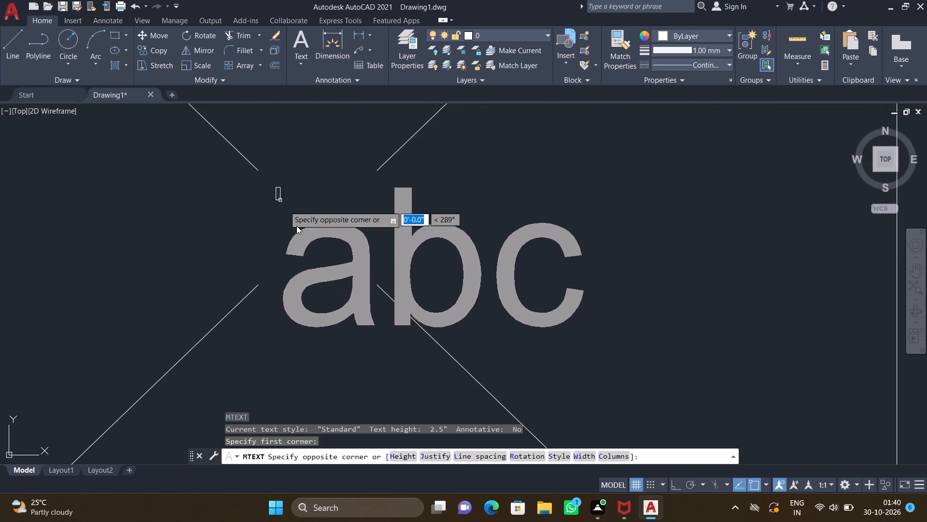
left_click(372, 289)
key("d")
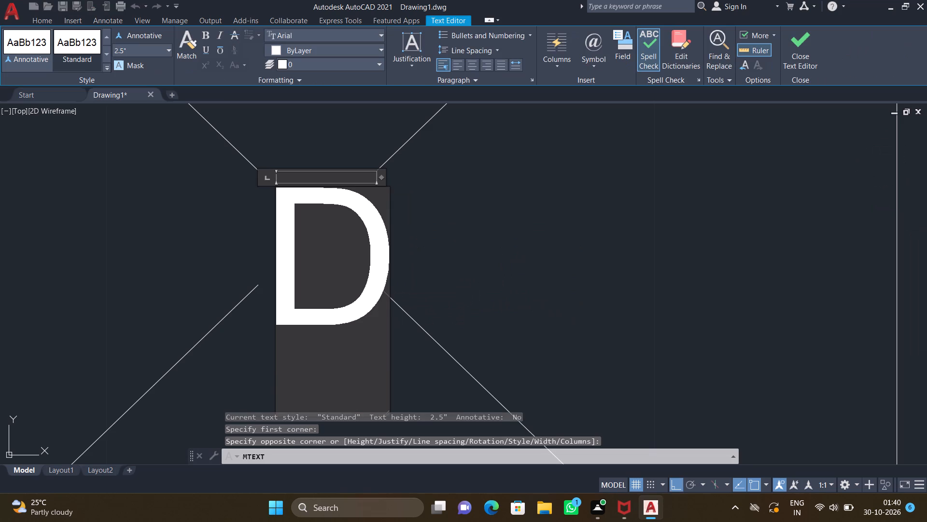
key("Return")
key("Escape")
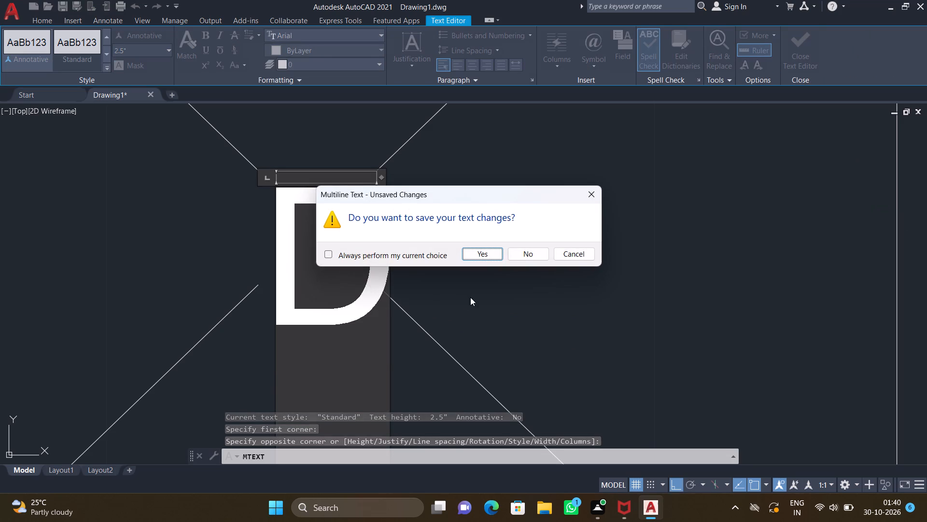
left_click(482, 254)
Add the multiline text label 6'8" WIDE BALCONY between the two balcony chairs.
scroll(407, 298, "down", 5)
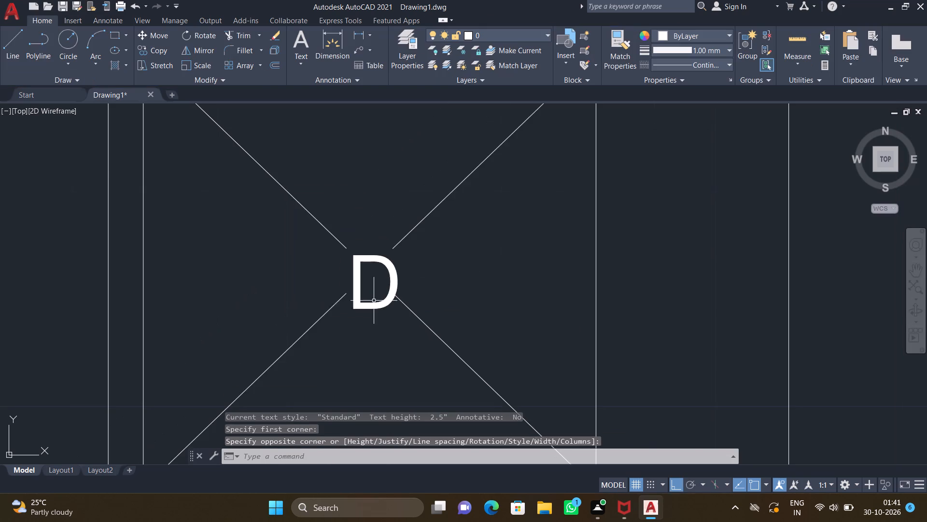
scroll(263, 328, "down", 3)
middle_click_drag(230, 345, 429, 236)
scroll(431, 235, "down", 3)
middle_click_drag(377, 336, 369, 305)
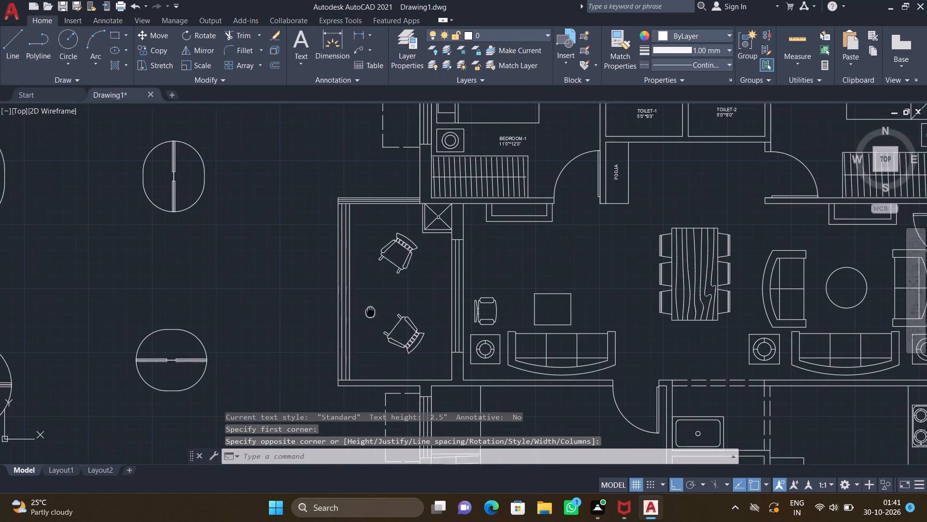
middle_click_drag(369, 305, 361, 277)
type("MT")
key("Return")
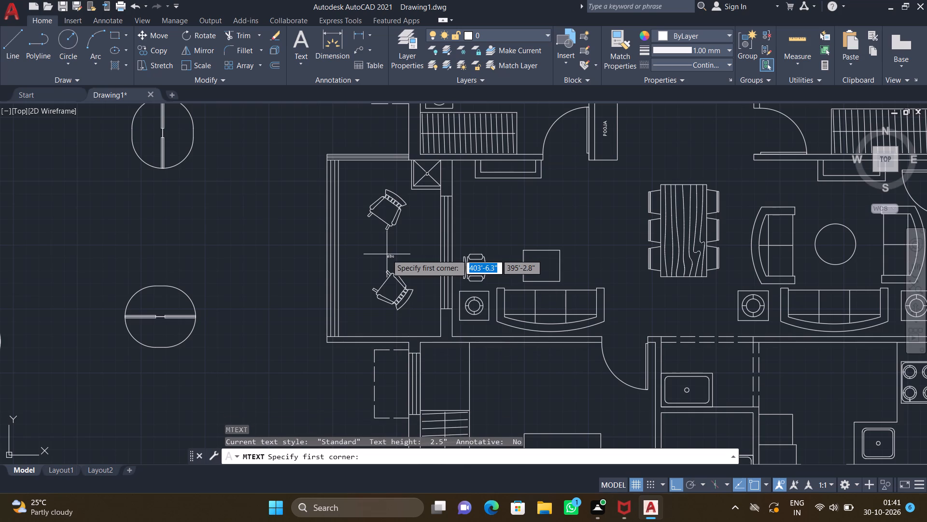
scroll(360, 241, "up", 2)
left_click_drag(343, 239, 348, 249)
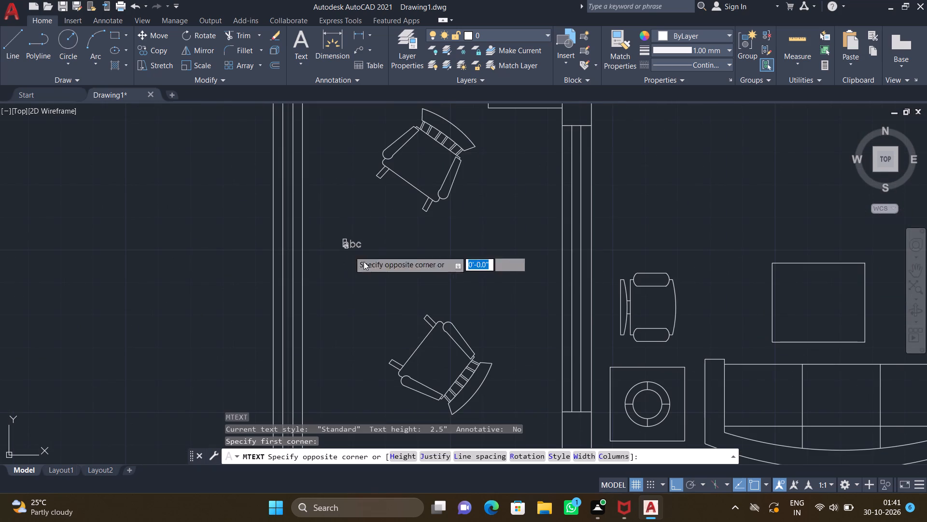
left_click(523, 289)
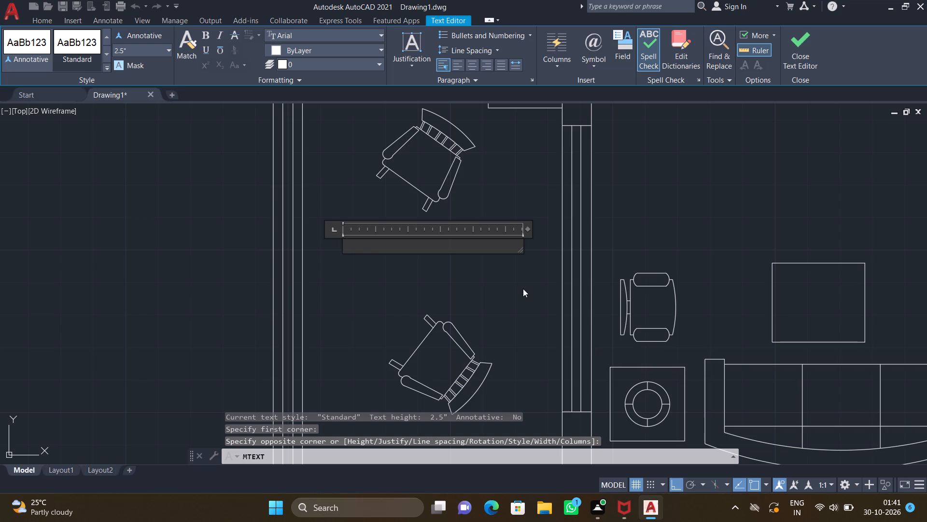
type("6'")
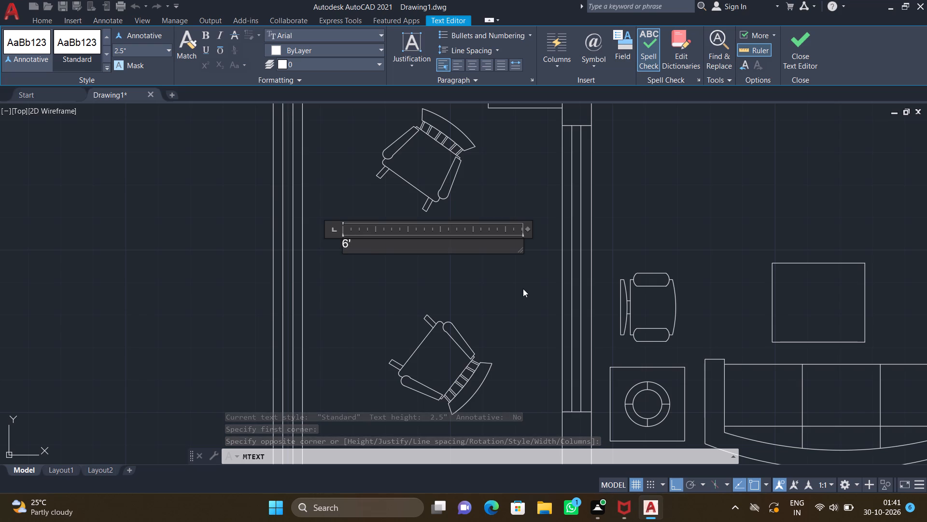
type("8\"")
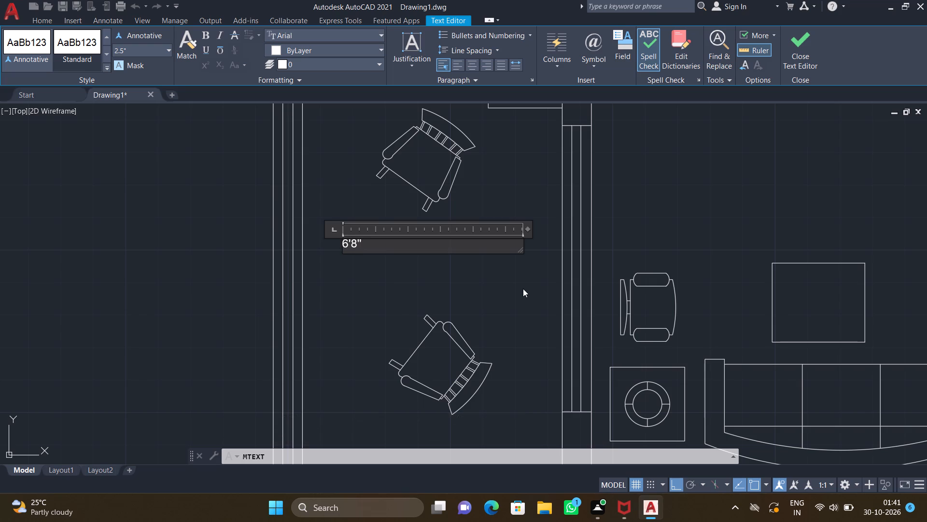
key("space")
type("WIDE")
key("space")
type("BALCONY")
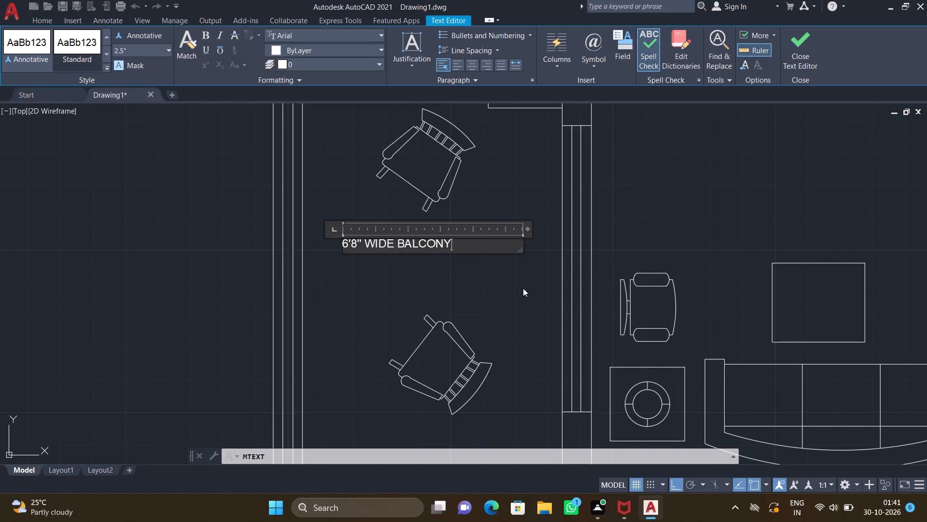
key("Return")
key("Escape")
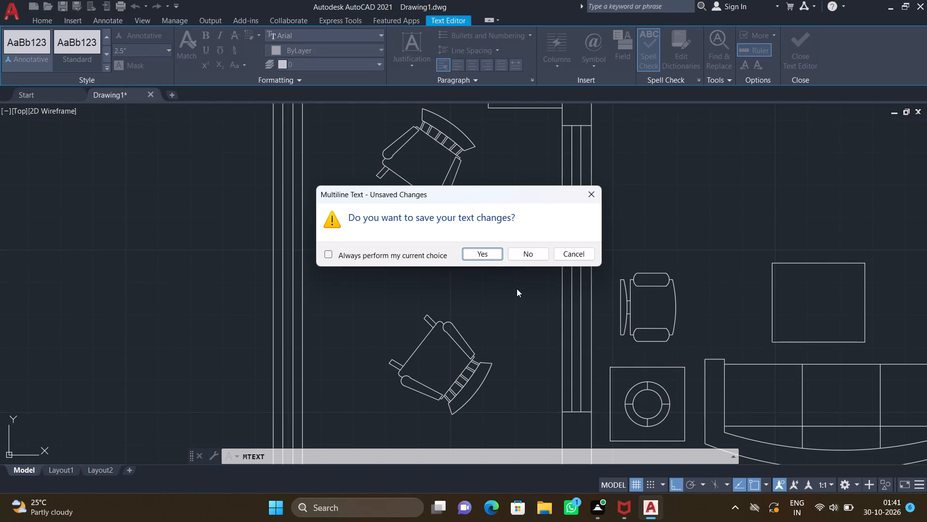
left_click(494, 256)
Rotate the 6'8" WIDE BALCONY label 90° about its west end so it reads vertically beside the chairs.
middle_click_drag(479, 267, 440, 278)
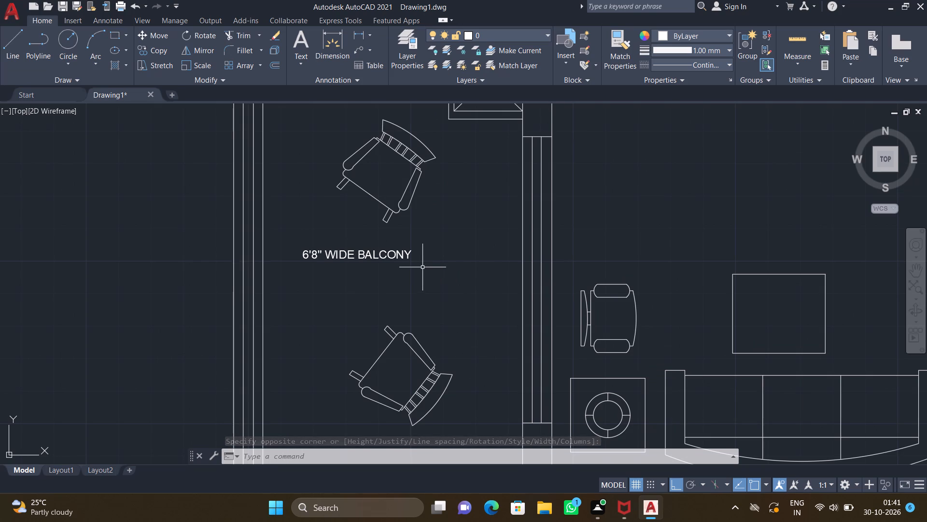
type("RO")
key("Return")
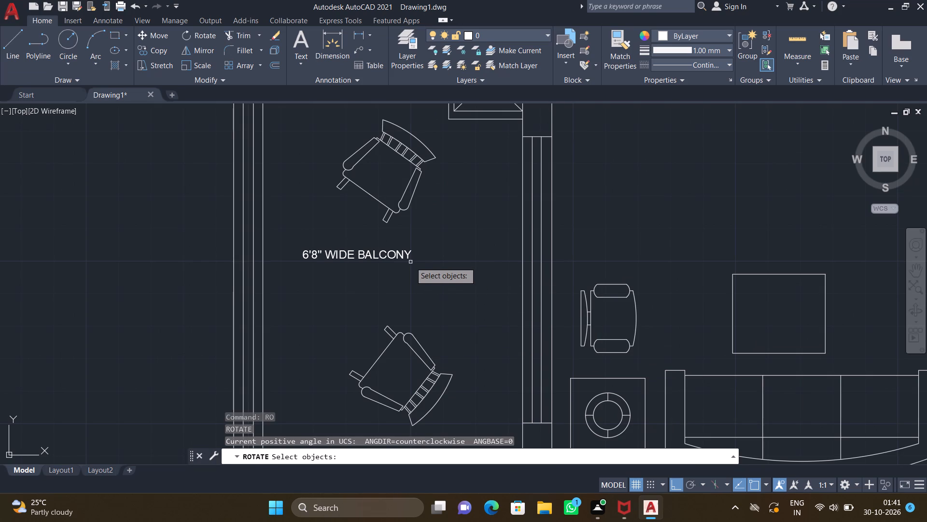
left_click(410, 259)
key("Return")
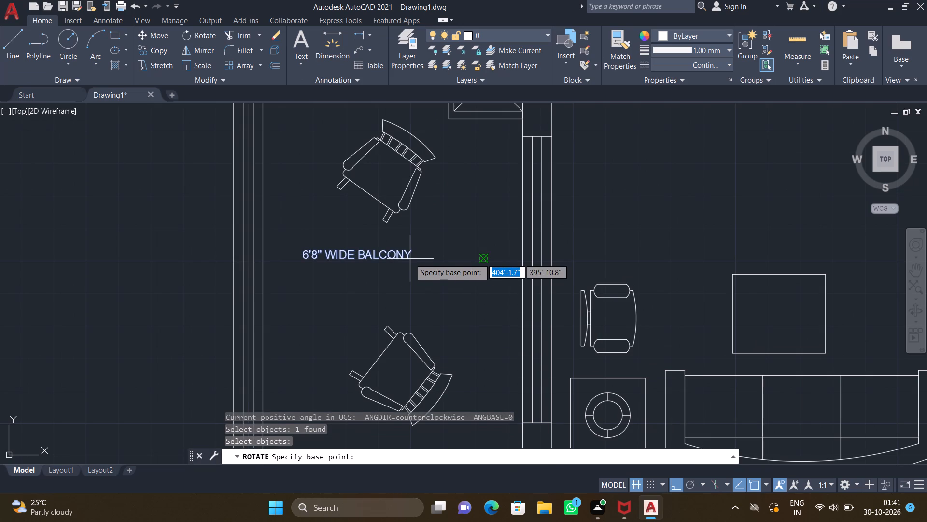
left_click(310, 254)
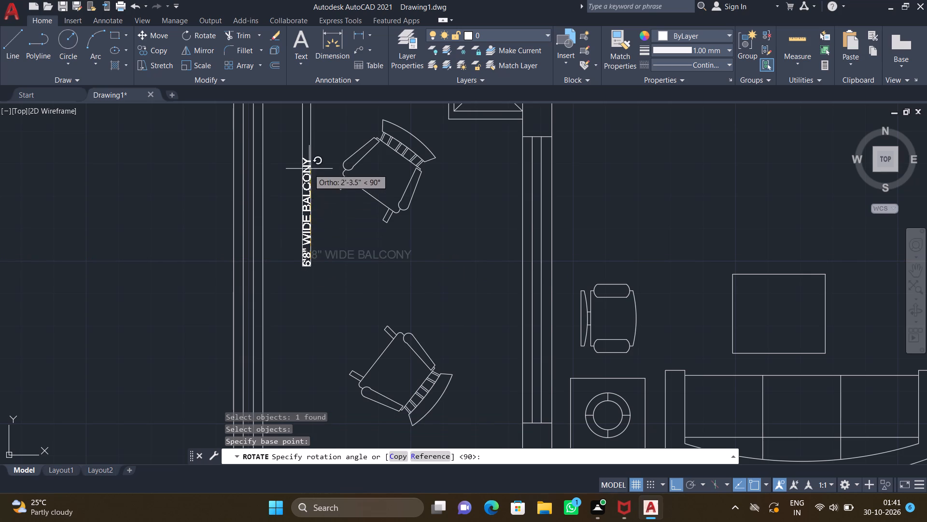
scroll(312, 159, "down", 2)
left_click(312, 152)
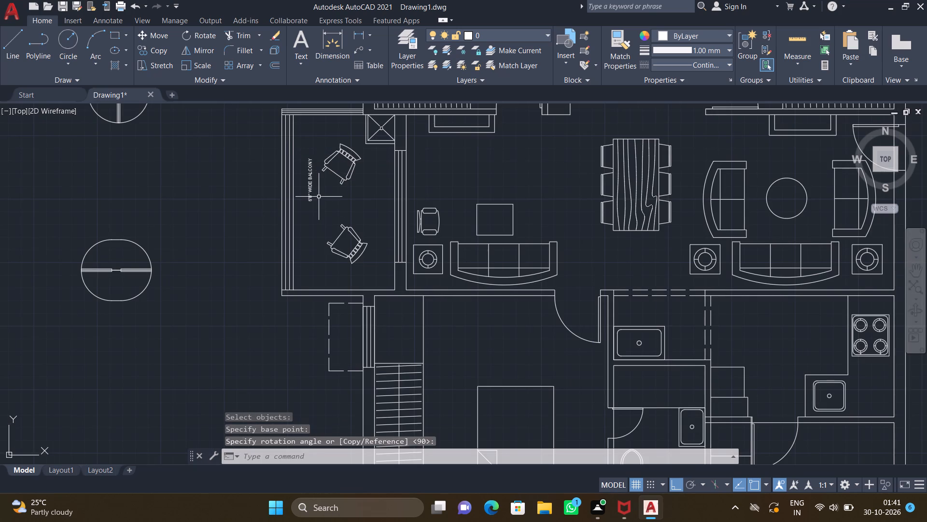
Turn Ortho off and move the vertical 6'8" WIDE BALCONY label southeast to sit beside the gap between the two balcony chairs.
key("F8")
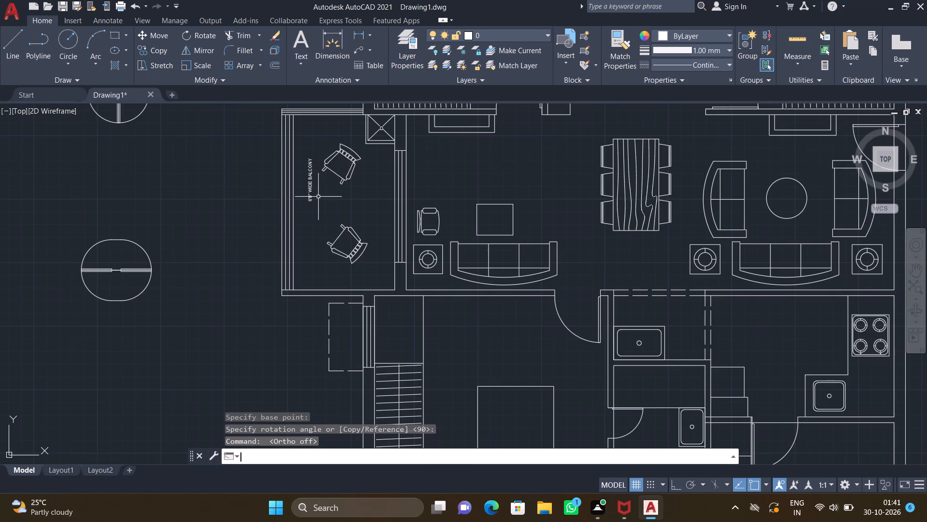
key("m")
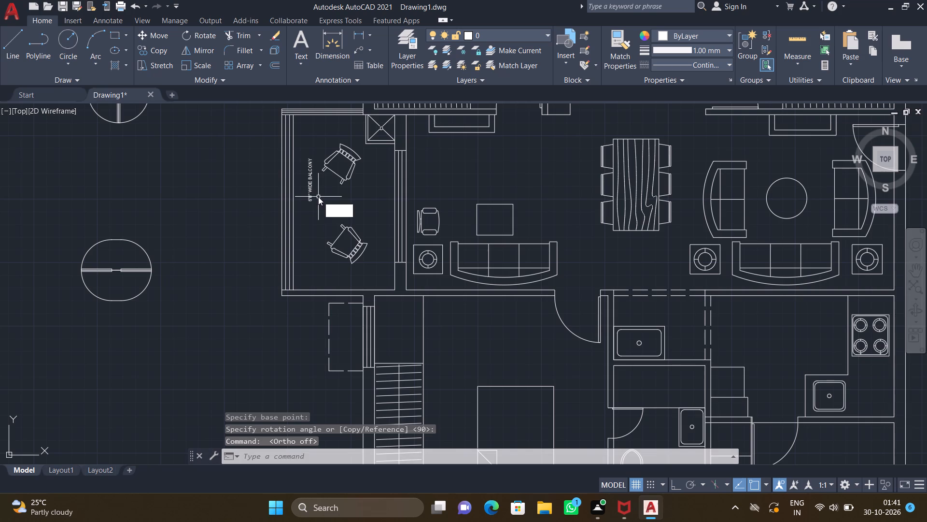
key("Return")
left_click(311, 190)
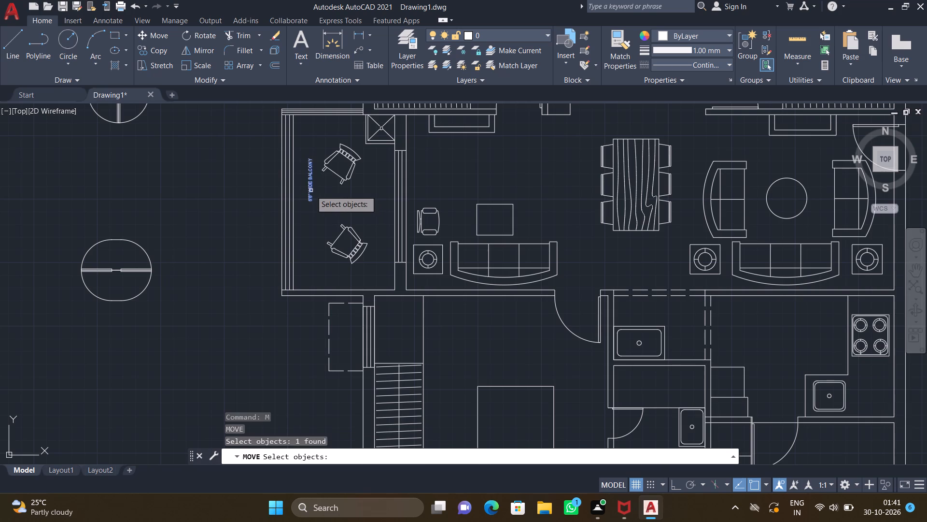
key("Return")
scroll(311, 201, "up", 1)
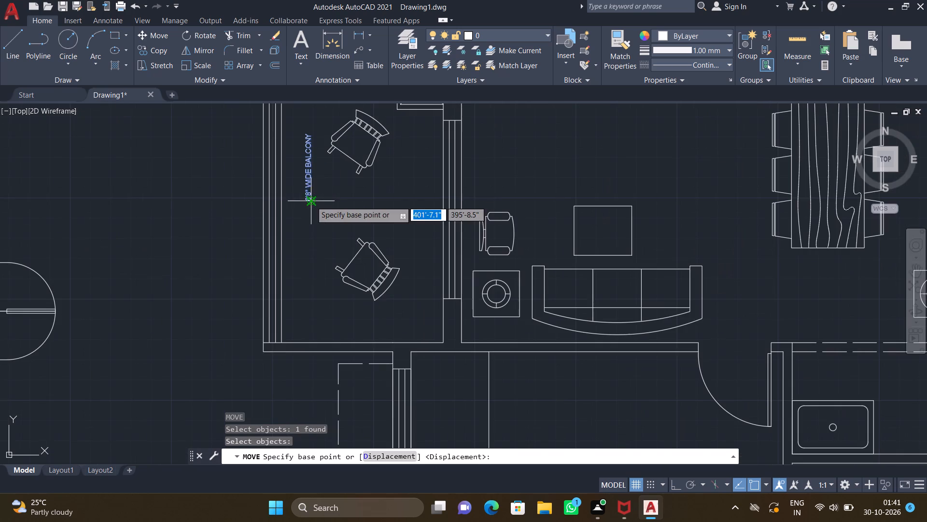
left_click(313, 199)
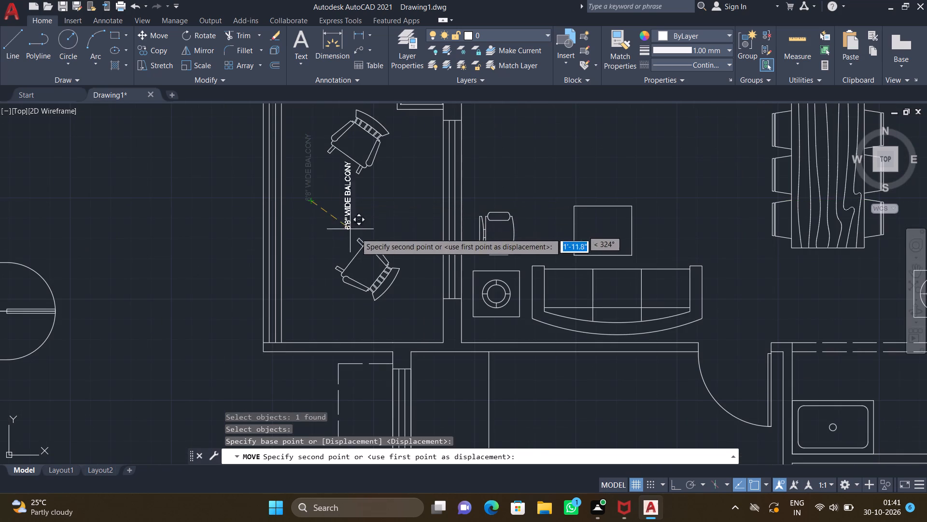
scroll(374, 236, "up", 2)
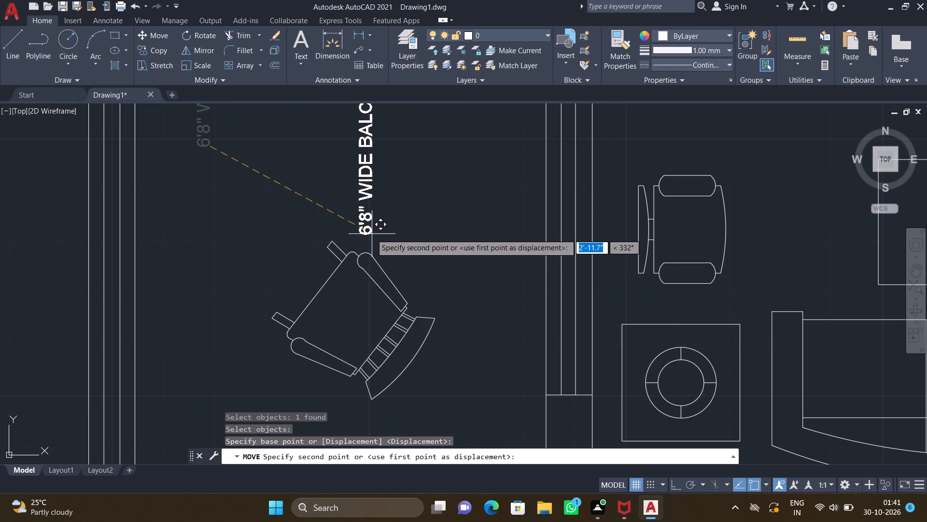
middle_click_drag(370, 234, 364, 290)
scroll(305, 295, "down", 1)
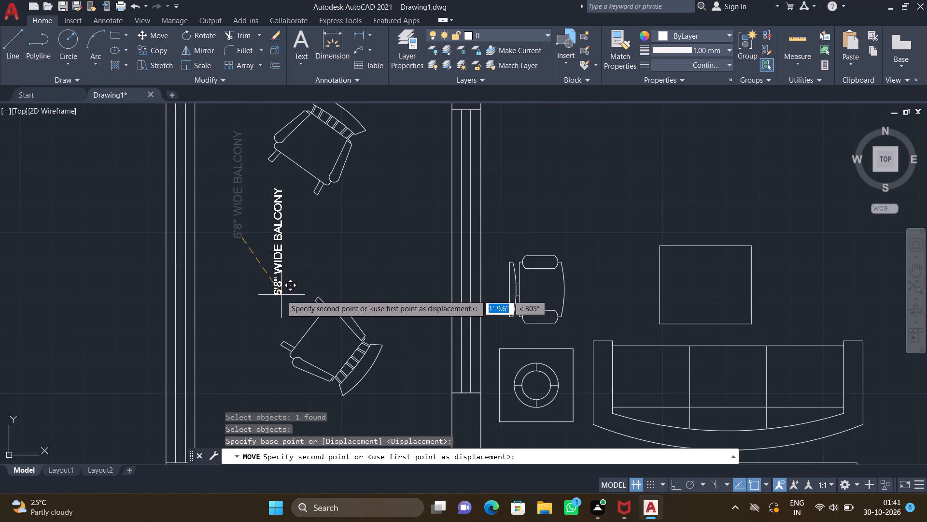
left_click(270, 303)
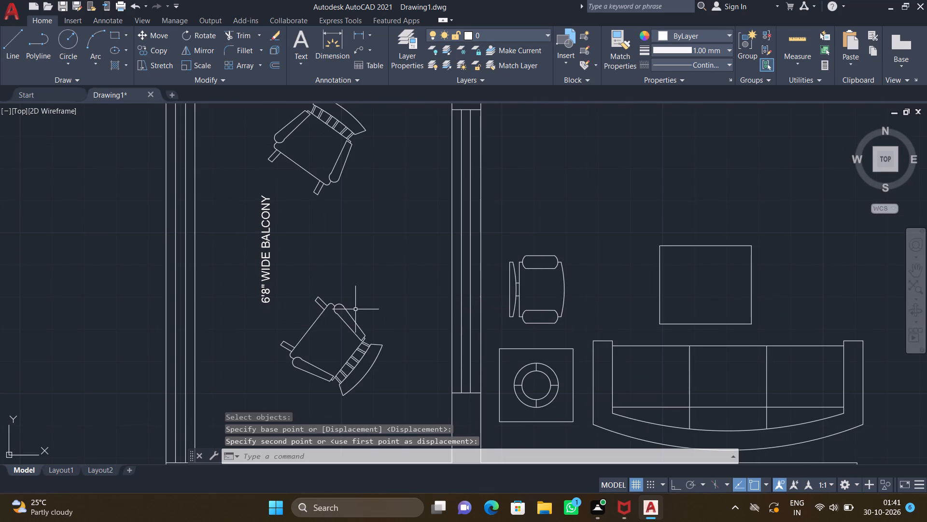
Add a two-line multiline text label LIVING 10'1"*11'6" north of the square coffee table in the room beside the balcony.
scroll(351, 306, "down", 2)
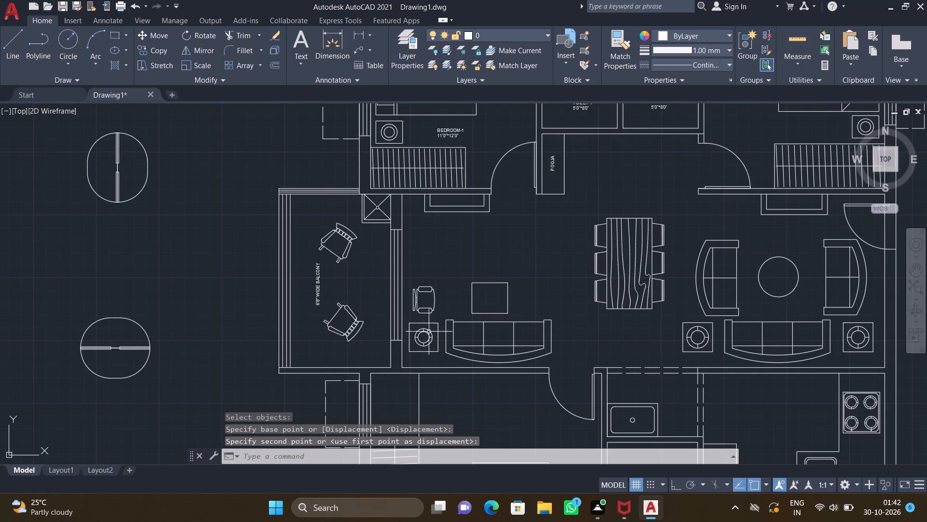
middle_click_drag(420, 331, 318, 325)
type("MT")
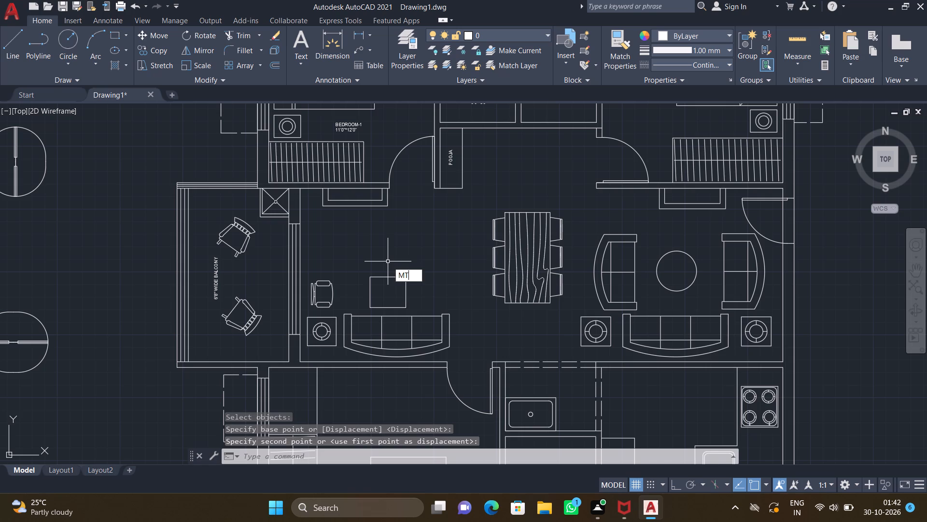
key("Return")
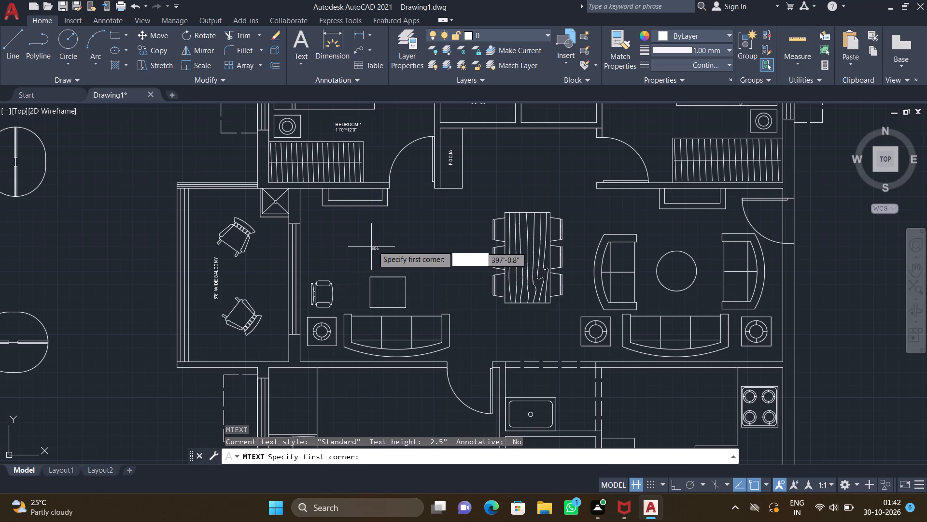
scroll(373, 241, "up", 2)
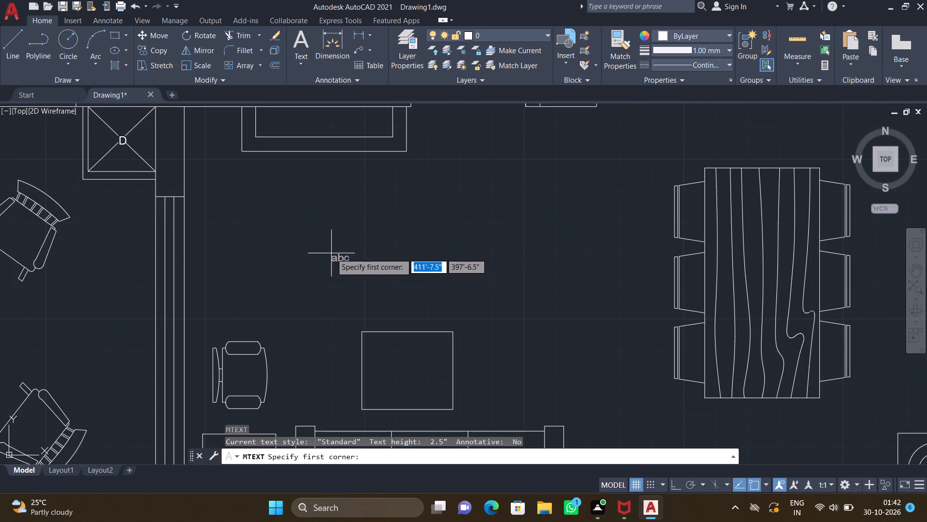
left_click_drag(331, 253, 337, 259)
left_click(480, 302)
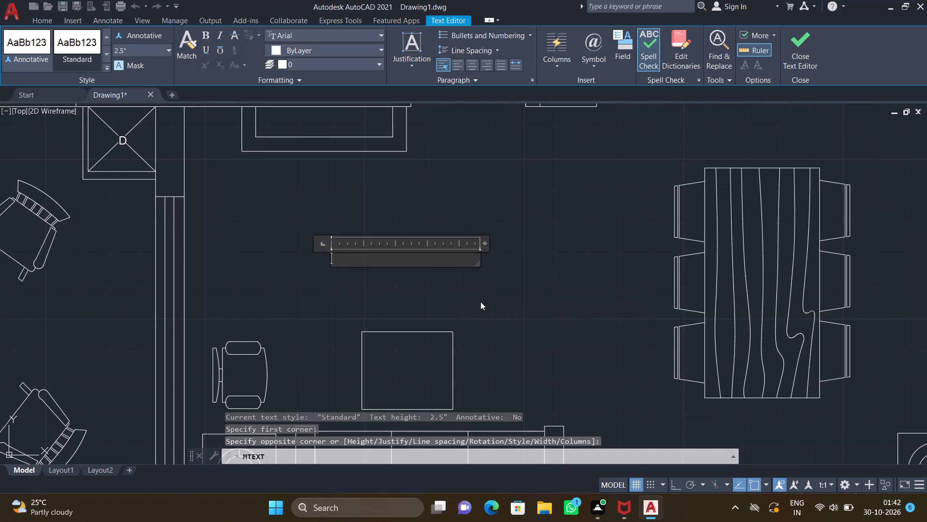
type("LIVING")
key("Return")
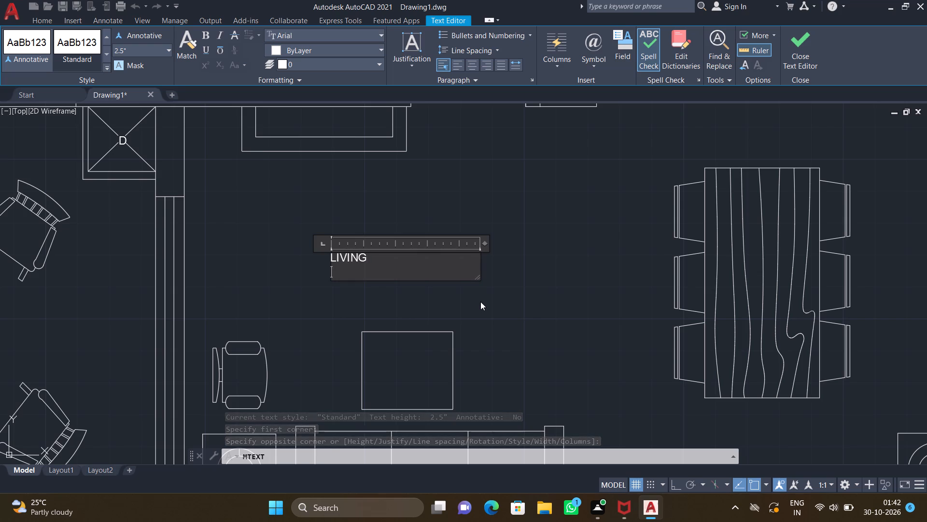
type("10'")
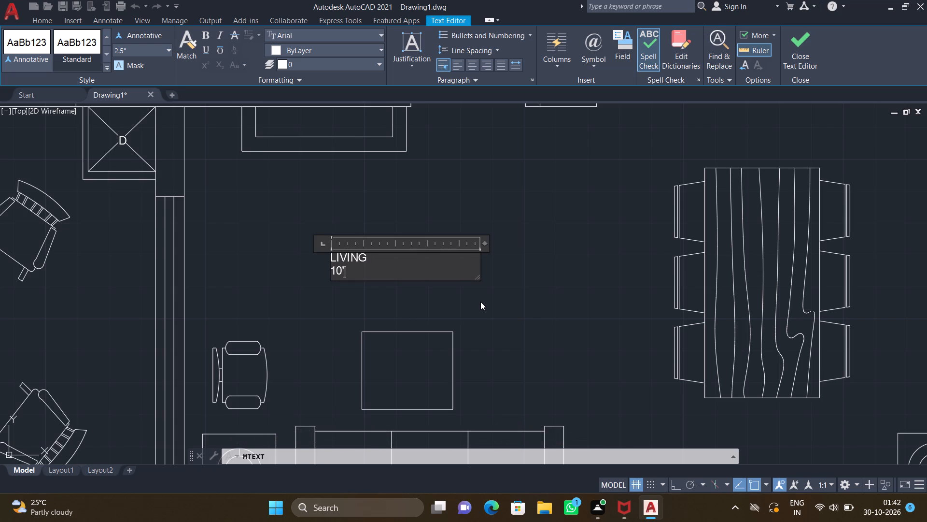
type("1\"*")
type("11'")
type("6\"")
key("Return")
key("Escape")
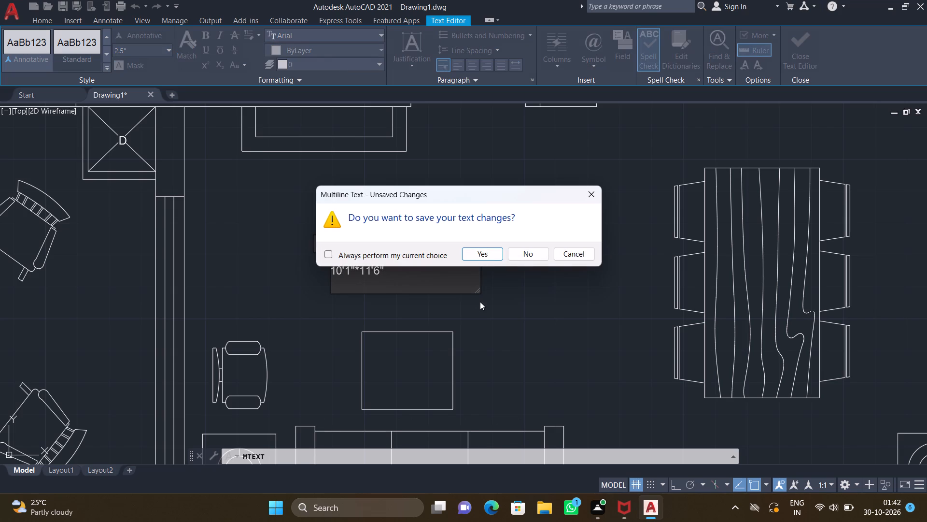
left_click(486, 254)
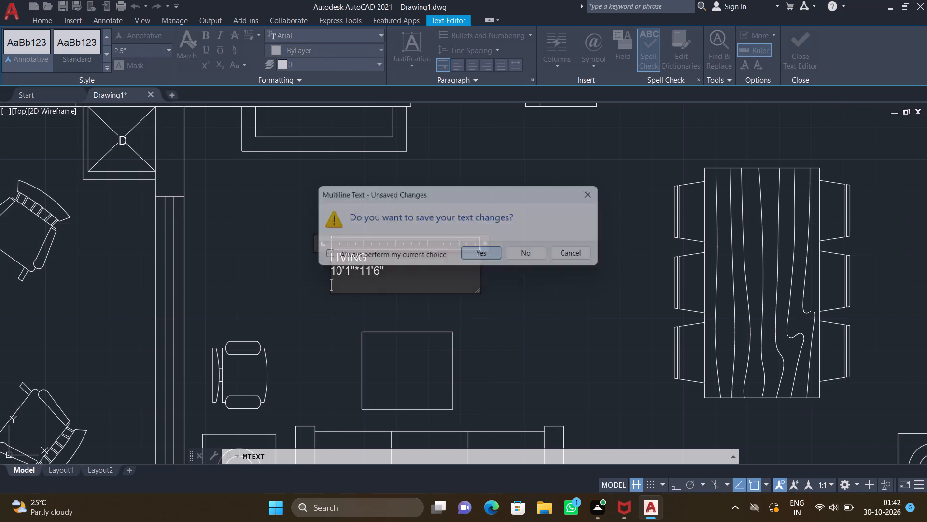
Move the LIVING label about 1'-9" southeast so it sits just above the square coffee table.
key("m")
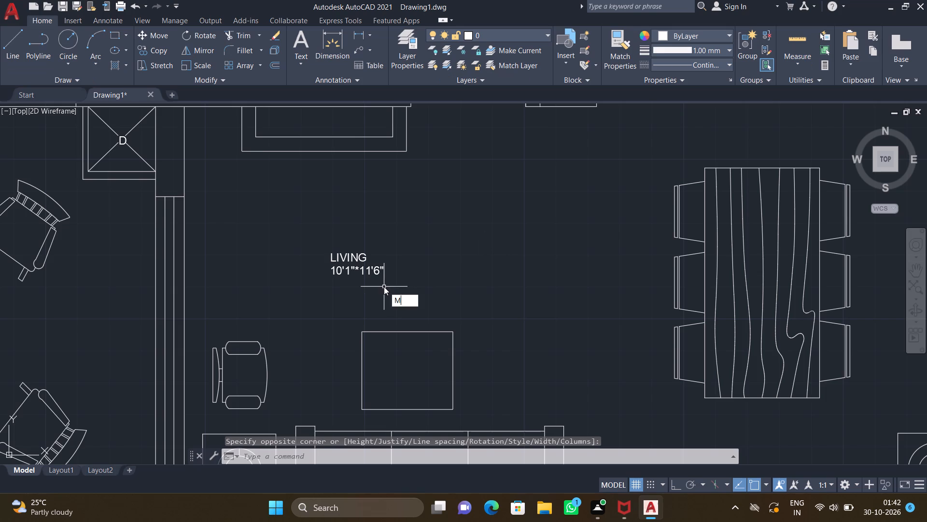
key("Return")
left_click(367, 273)
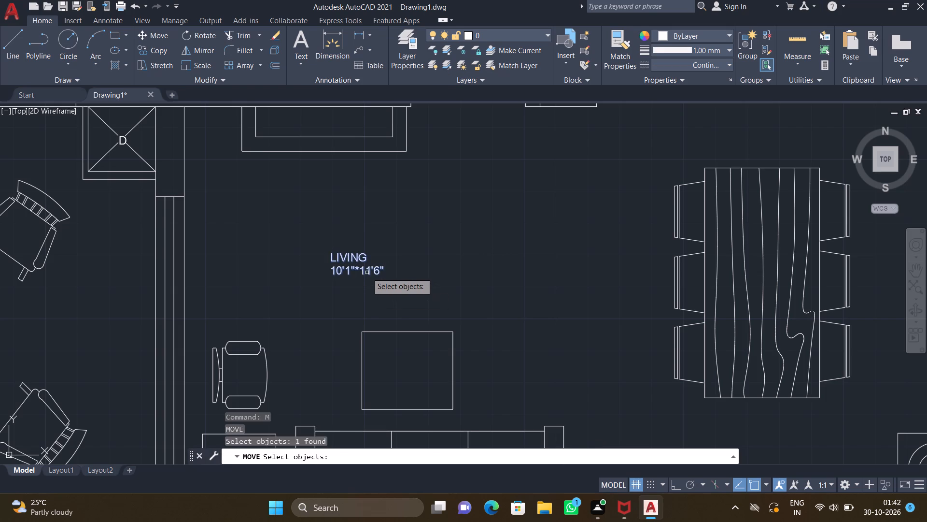
key("Return")
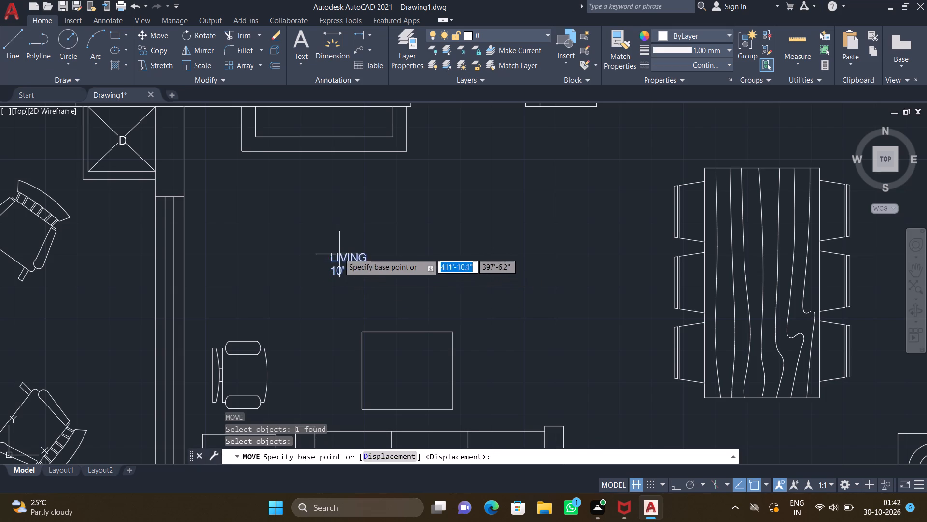
left_click(338, 252)
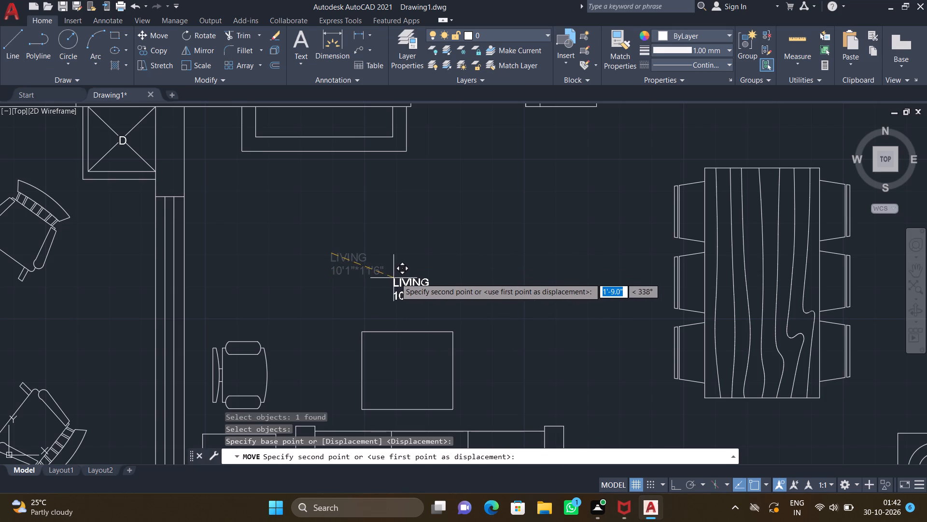
left_click(395, 278)
Add a two-line multiline text label DINING 9'10"*15'6" just north of the dining table.
scroll(448, 292, "down", 2)
middle_click_drag(455, 309, 352, 286)
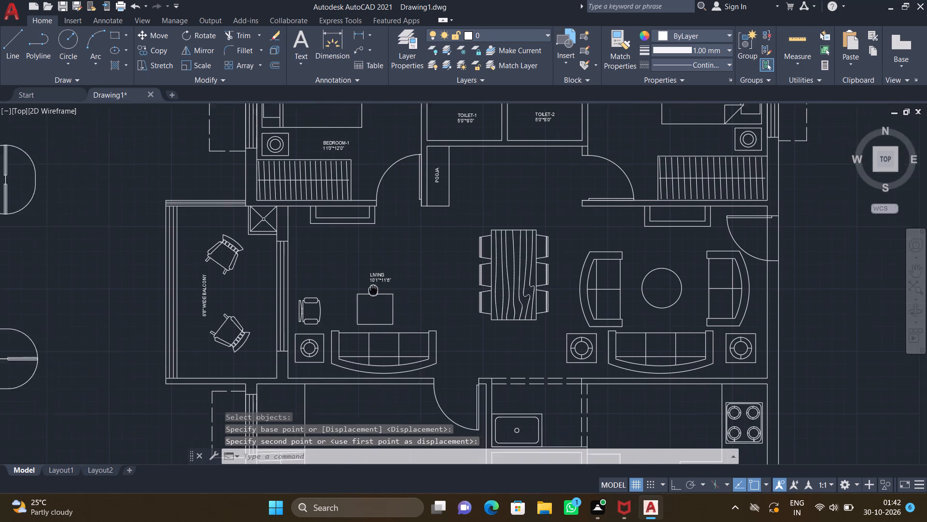
middle_click_drag(352, 286, 348, 287)
middle_click_drag(457, 201, 349, 232)
type("MT")
key("Return")
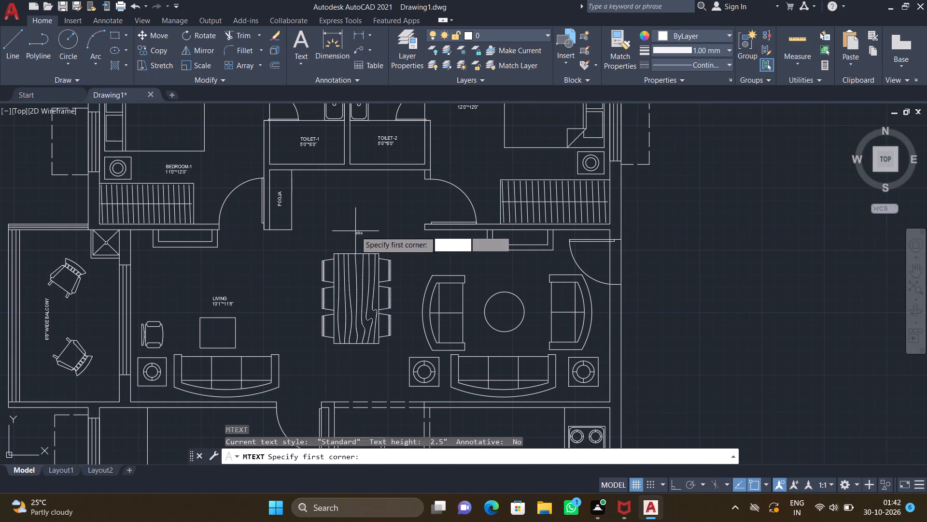
scroll(351, 226, "up", 2)
left_click(307, 231)
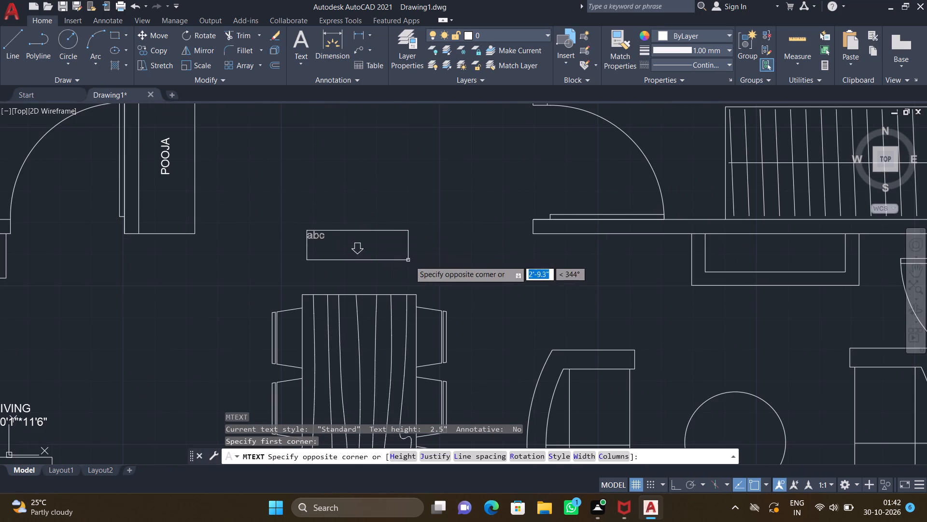
left_click(419, 265)
type("DINING")
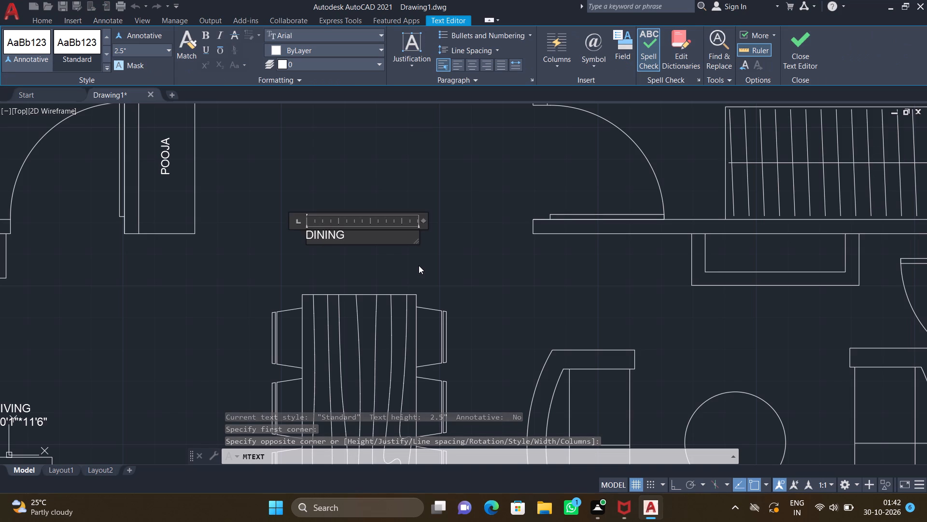
key("Return")
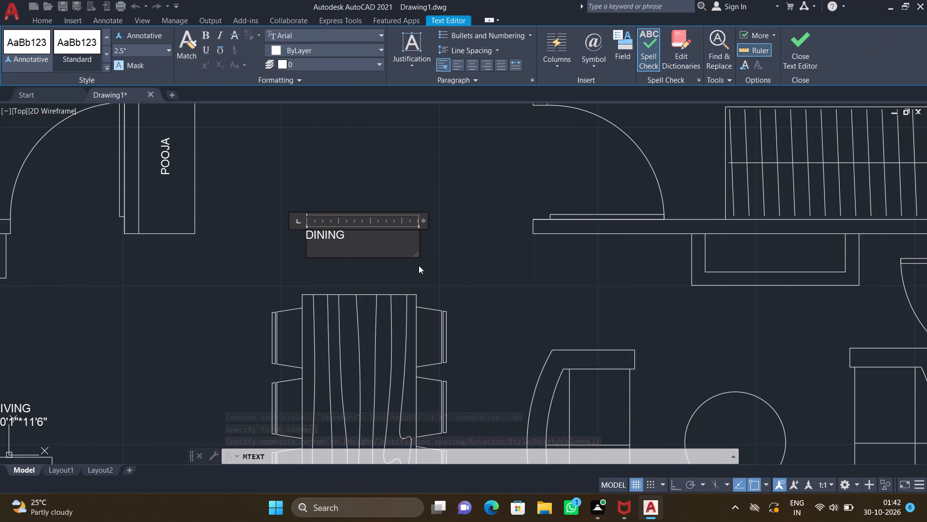
type("9'")
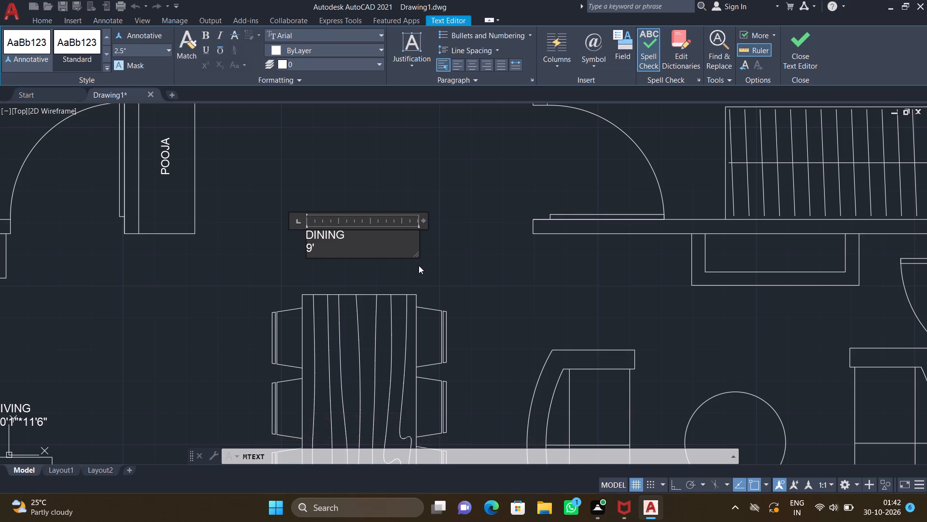
type("10\"")
key("asterisk")
type("15'")
key("6")
key("shift+quotedbl")
key("Return")
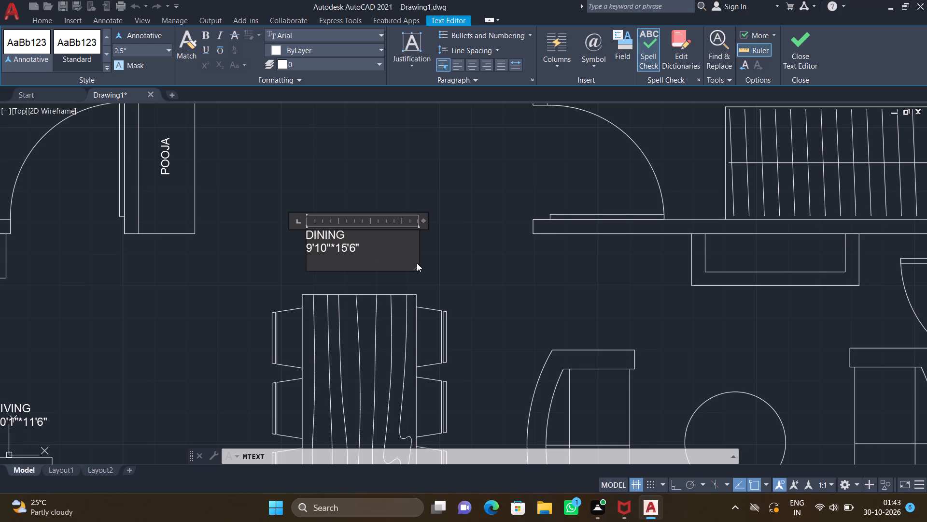
key("Escape")
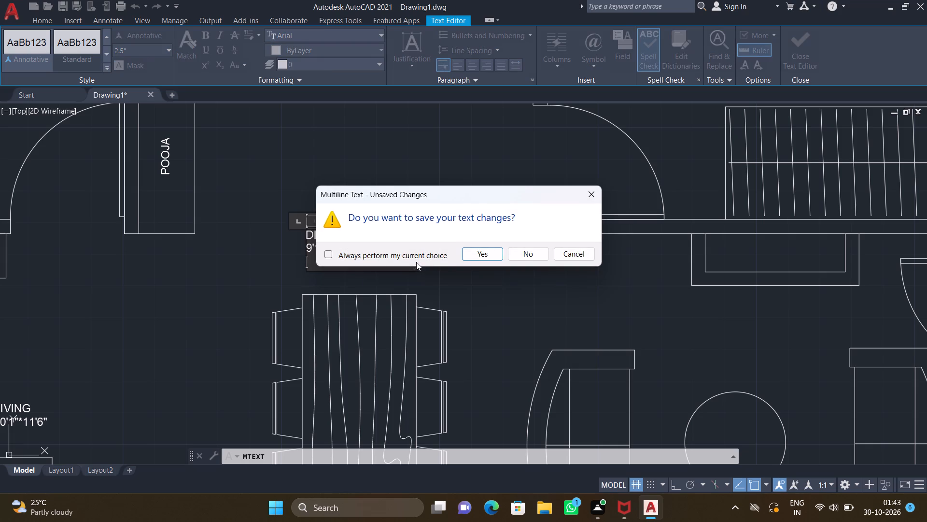
left_click(473, 252)
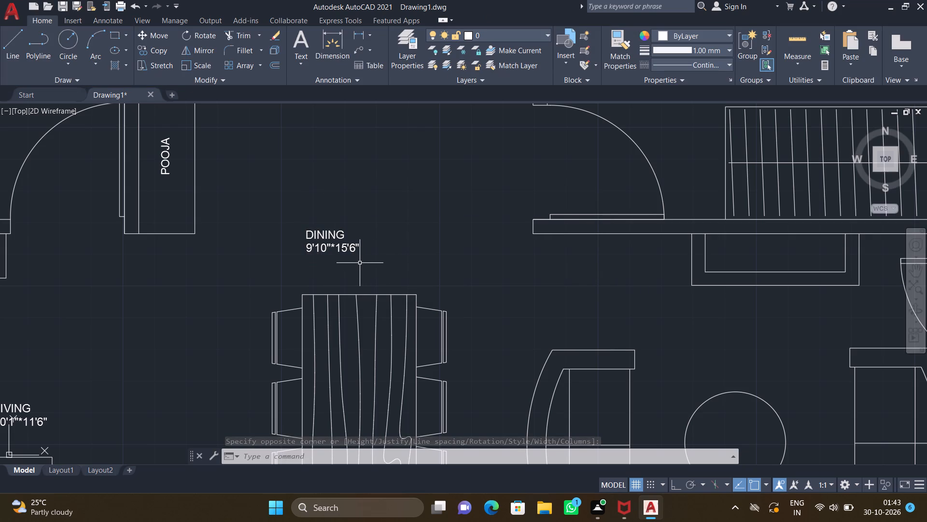
Move the DINING label about 1' southeast so it sits closer to the dining table's north edge.
key("m")
key("Return")
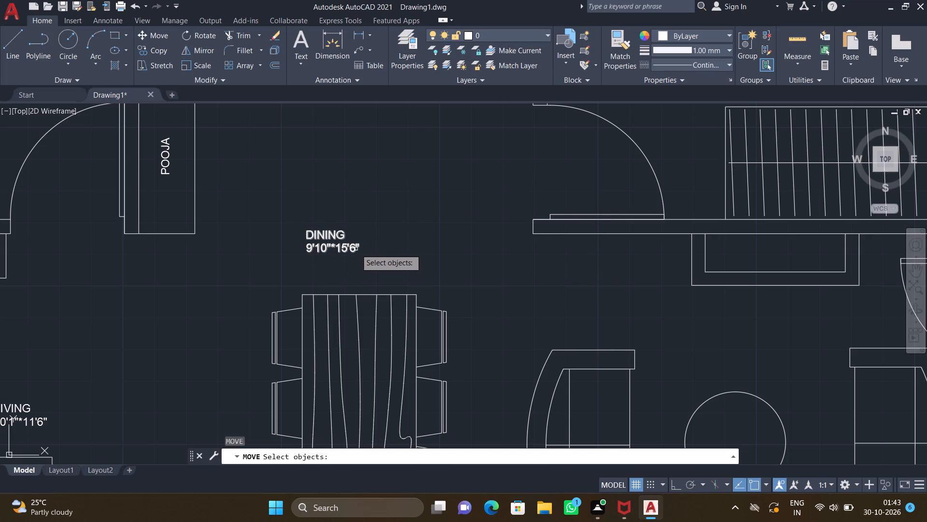
left_click(356, 248)
key("Return")
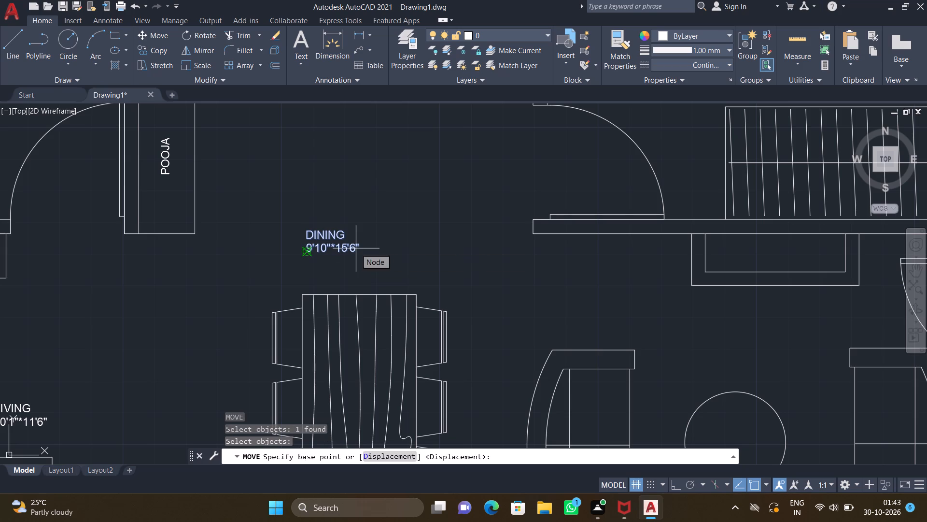
left_click_drag(305, 227, 323, 249)
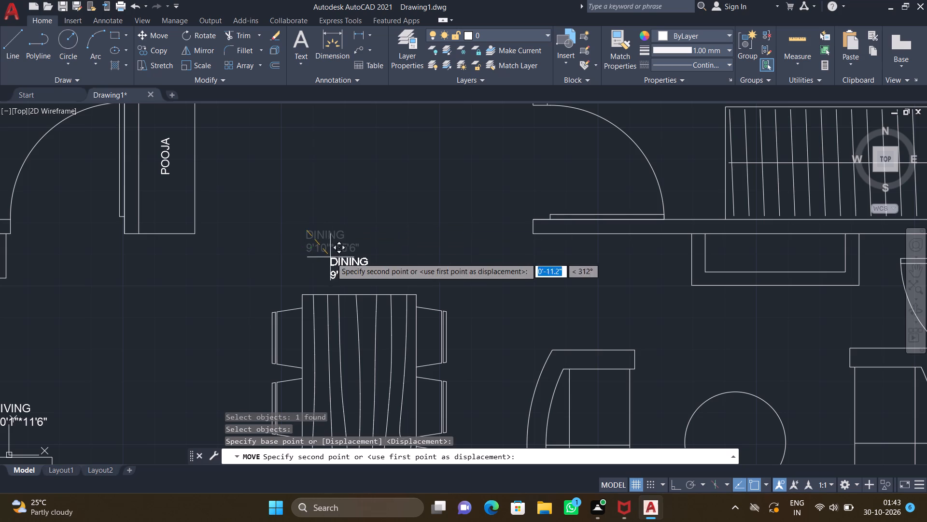
scroll(339, 262, "up", 2)
left_click(334, 232)
scroll(335, 238, "down", 2)
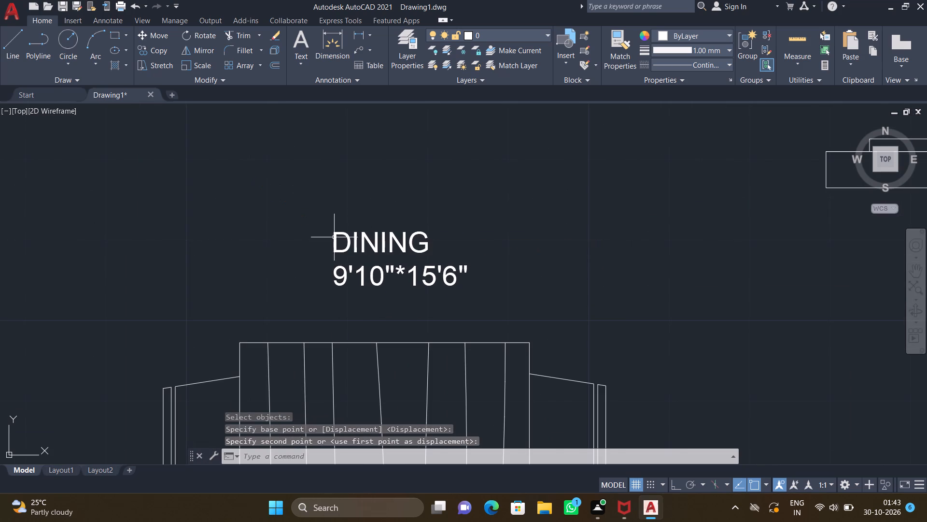
Add a two-line multiline text label DRAWING 12'8"*11'6" north of the round coffee table between the facing sofas.
scroll(337, 239, "down", 2)
middle_click_drag(460, 290, 439, 285)
middle_click(335, 261)
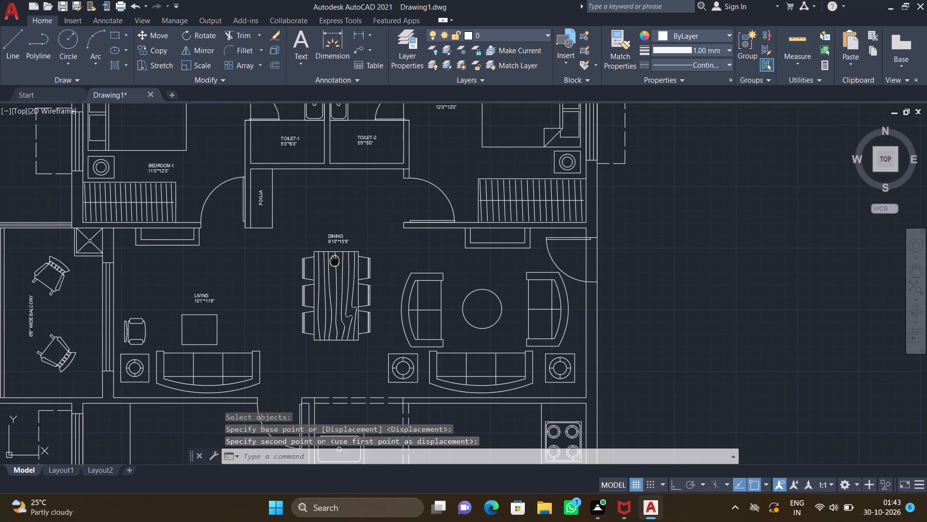
scroll(502, 277, "up", 2)
key("m")
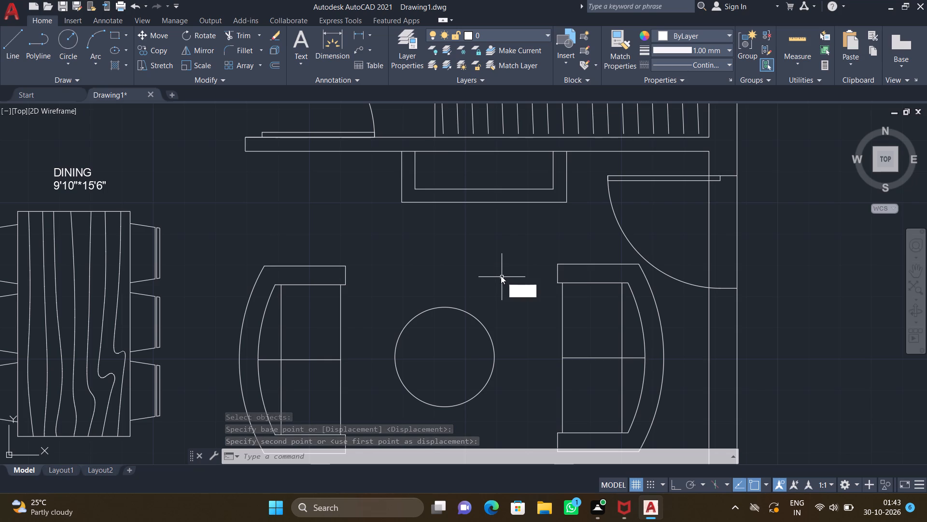
key("t")
key("Return")
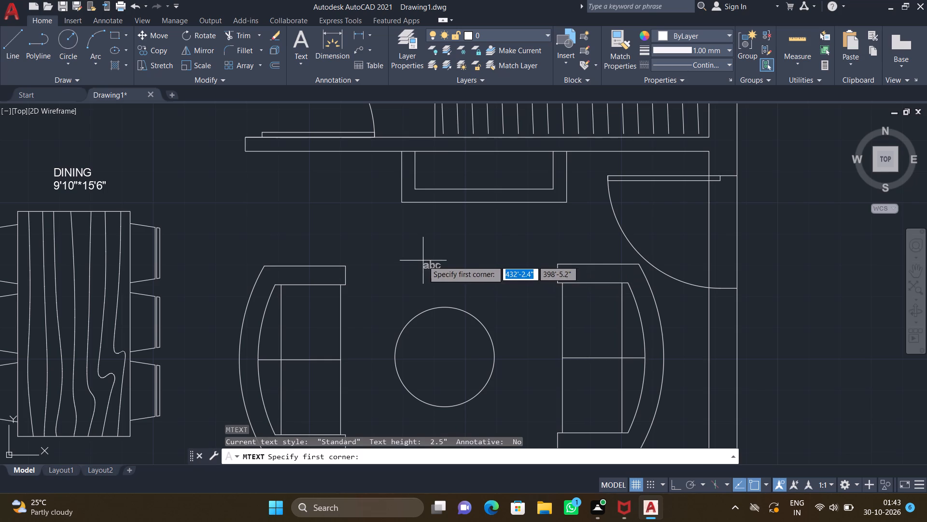
scroll(409, 251, "up", 2)
left_click_drag(366, 234, 375, 245)
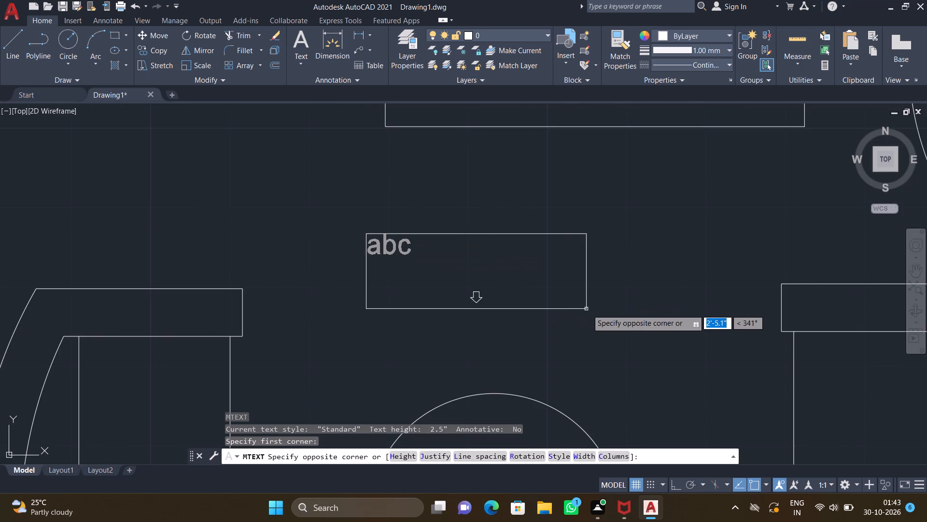
left_click(611, 322)
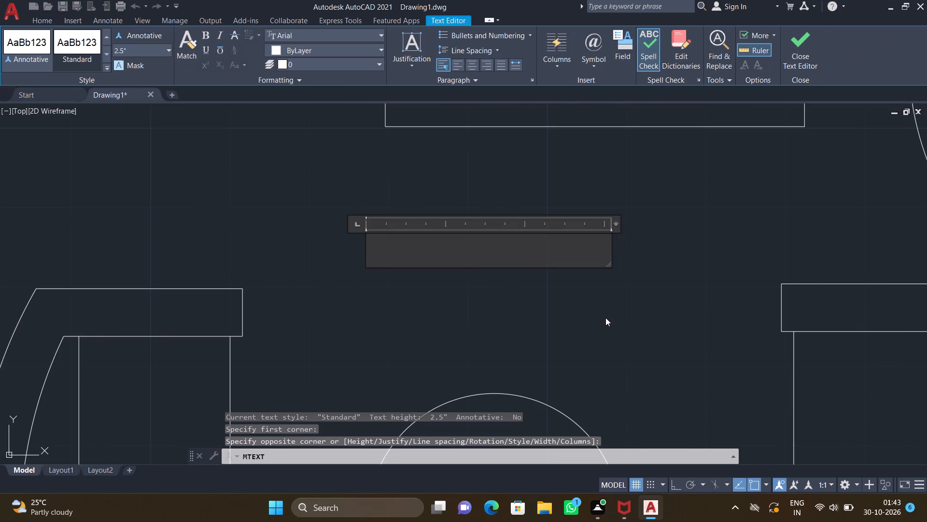
key("d")
key("r")
key("a")
type("WING")
key("Return")
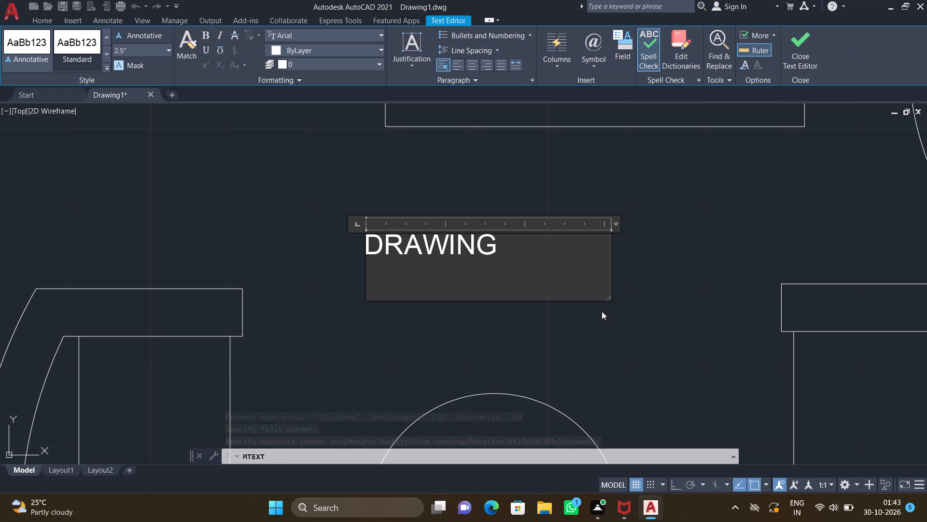
type("12'8\"*")
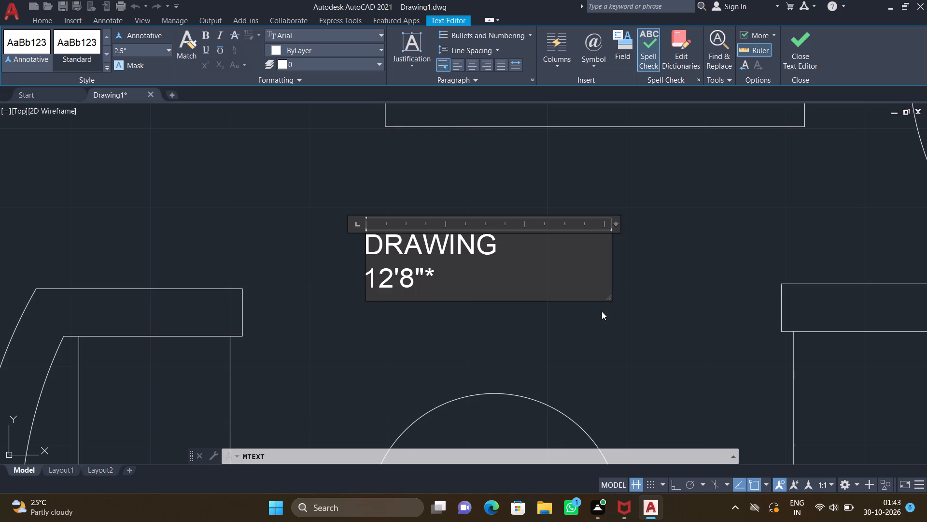
type("11'6\"")
key("Return")
key("Escape")
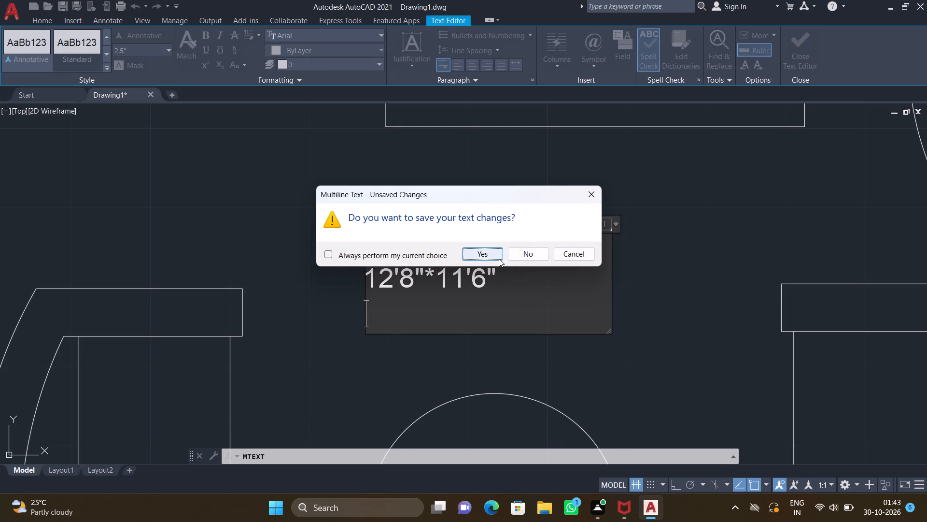
left_click(498, 258)
Move the DRAWING label about 7" south so it sits closer to the round coffee table.
key("m")
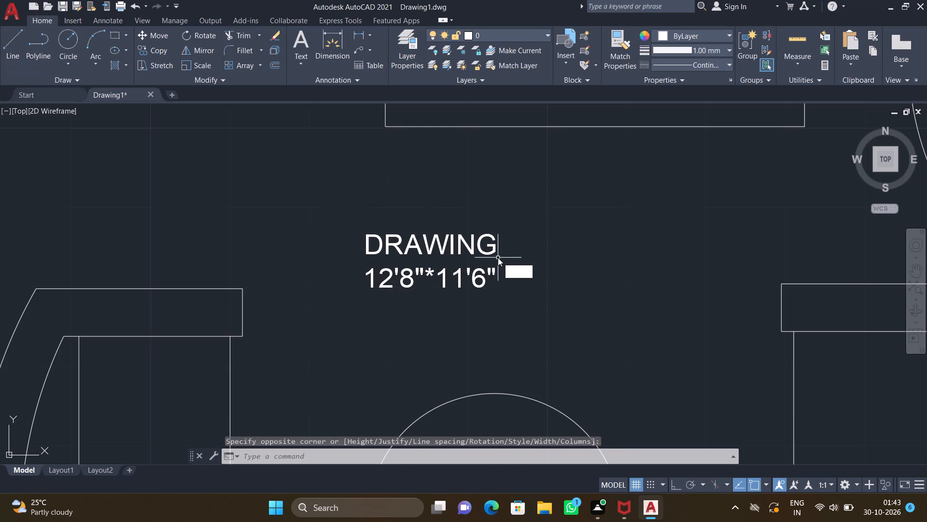
key("Return")
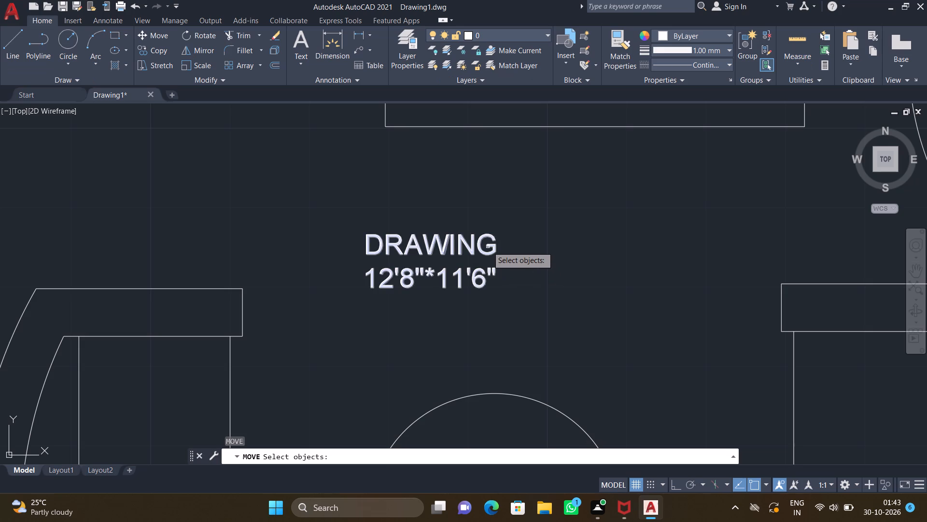
left_click(488, 246)
key("Return")
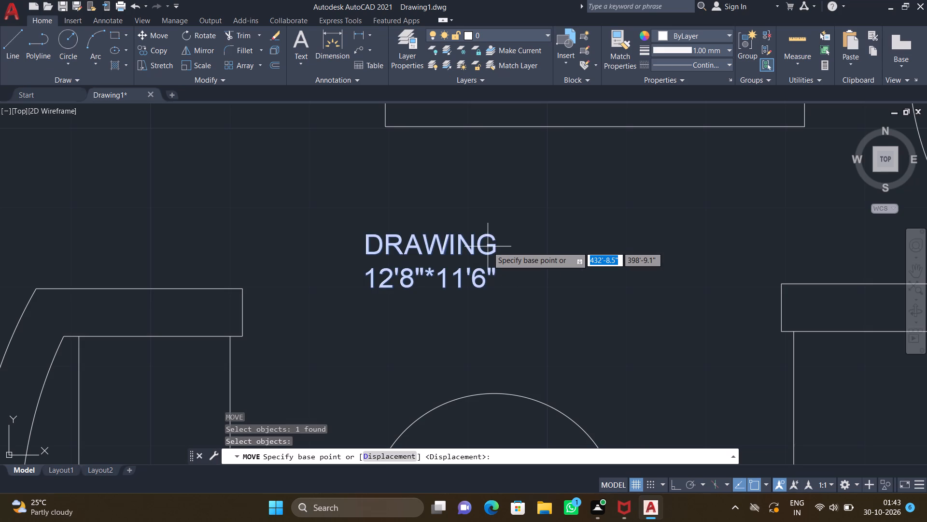
left_click(364, 232)
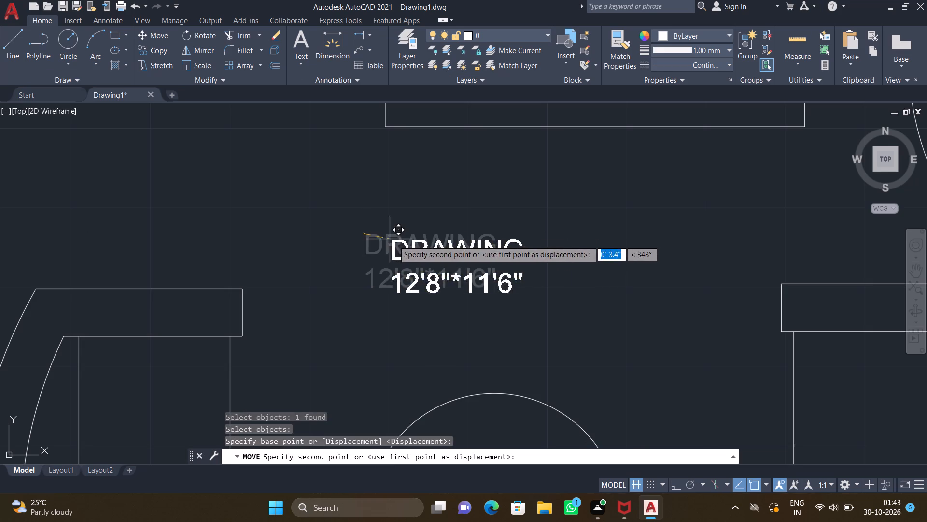
left_click(444, 257)
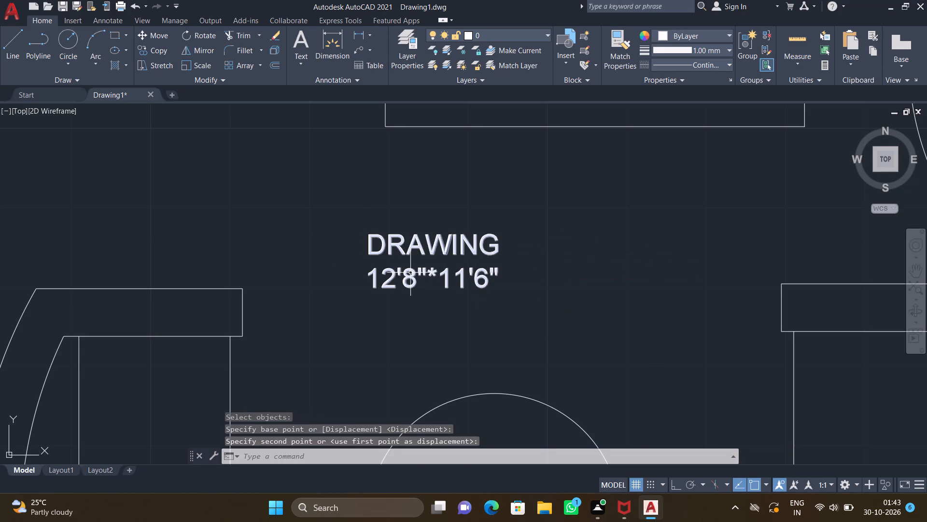
key("m")
key("Return")
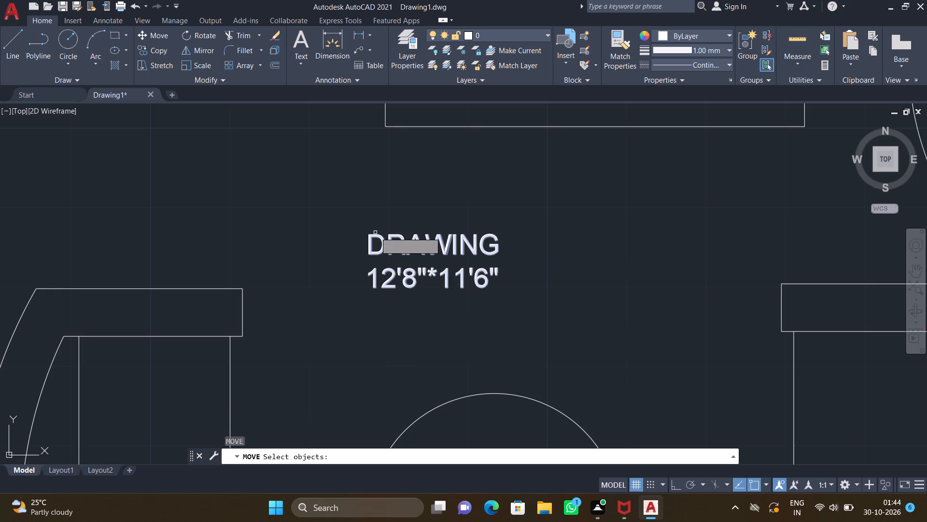
left_click(371, 236)
key("Return")
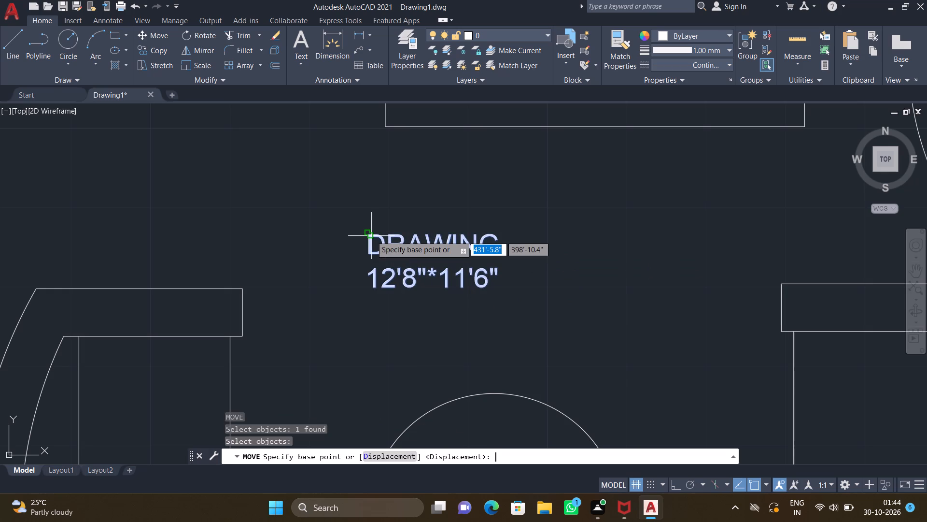
left_click_drag(361, 234, 366, 235)
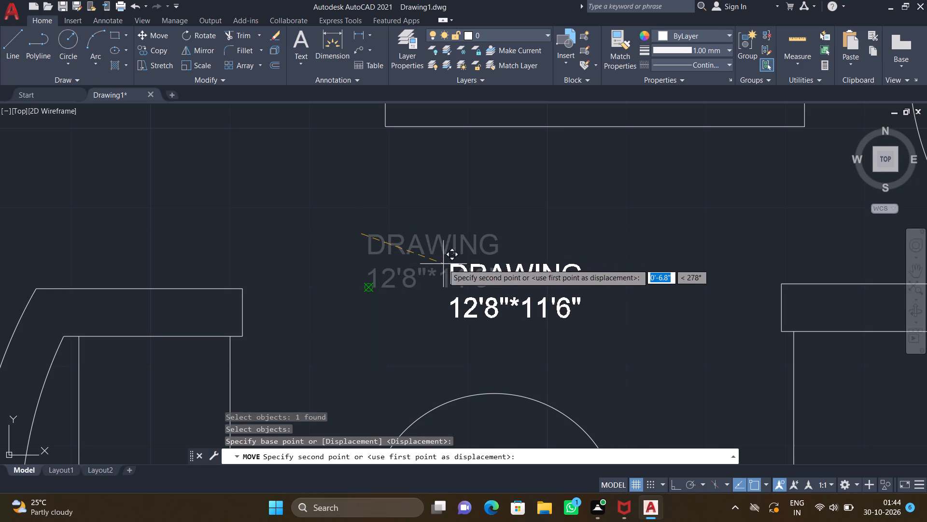
left_click(443, 264)
scroll(377, 297, "down", 2)
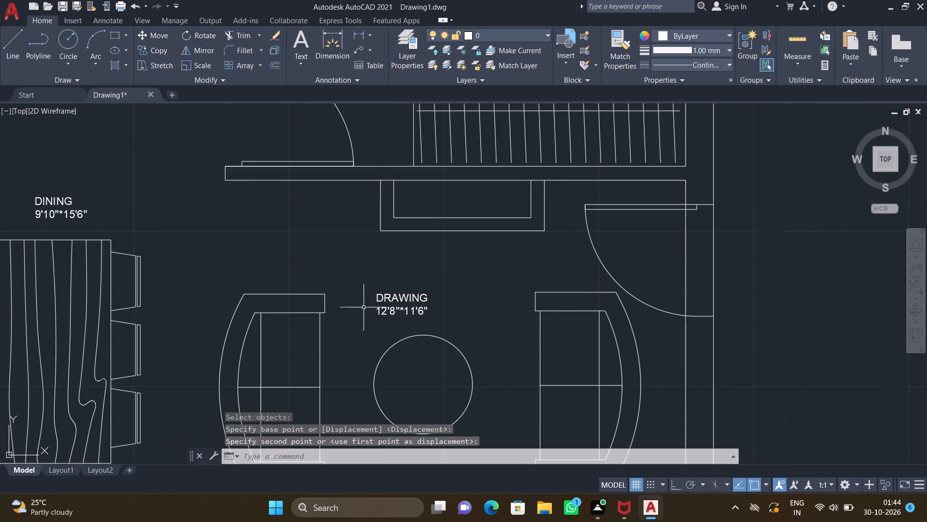
Add a two-line multiline text label M.BEDROOM 15'4"*13'1" north of the bed in the bedroom south of the living area.
middle_click_drag(349, 323, 422, 296)
scroll(423, 296, "down", 2)
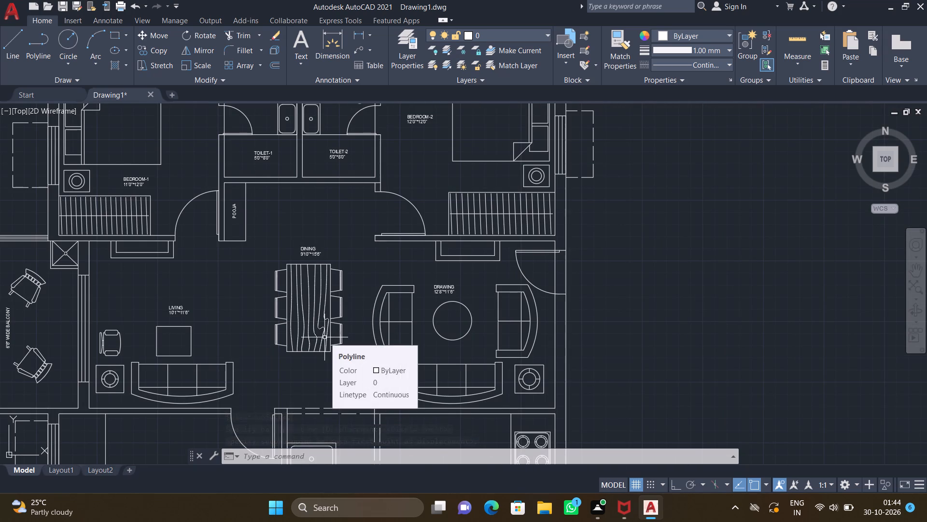
scroll(308, 309, "down", 1)
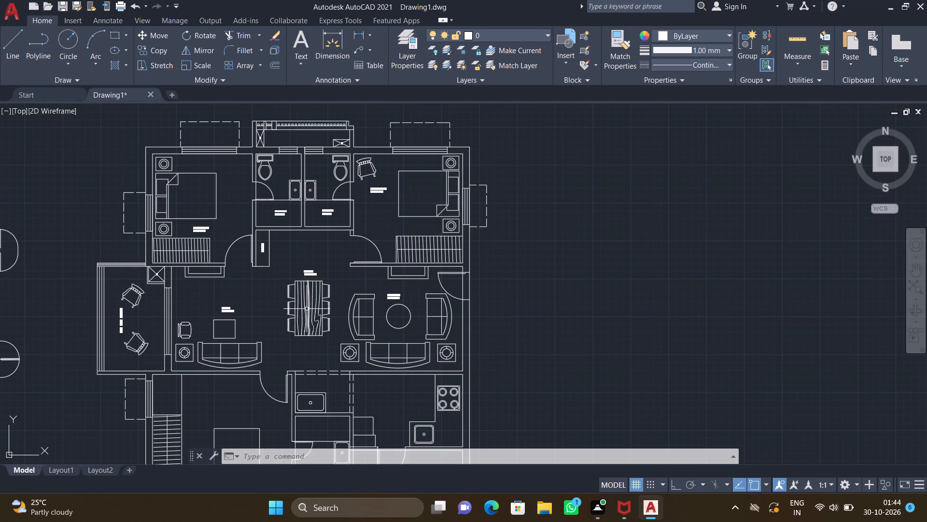
middle_click_drag(240, 372, 347, 256)
type("MT")
key("Return")
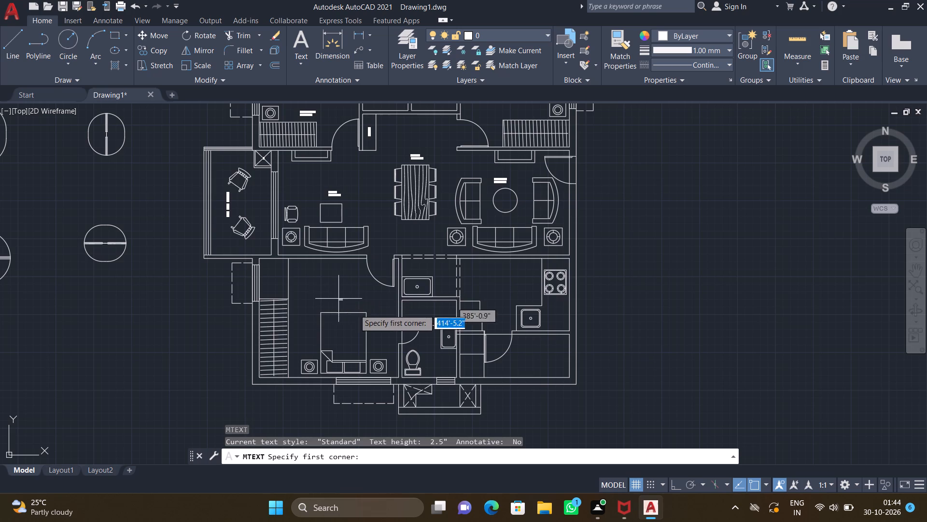
middle_click_drag(357, 310, 309, 241)
scroll(276, 219, "up", 3)
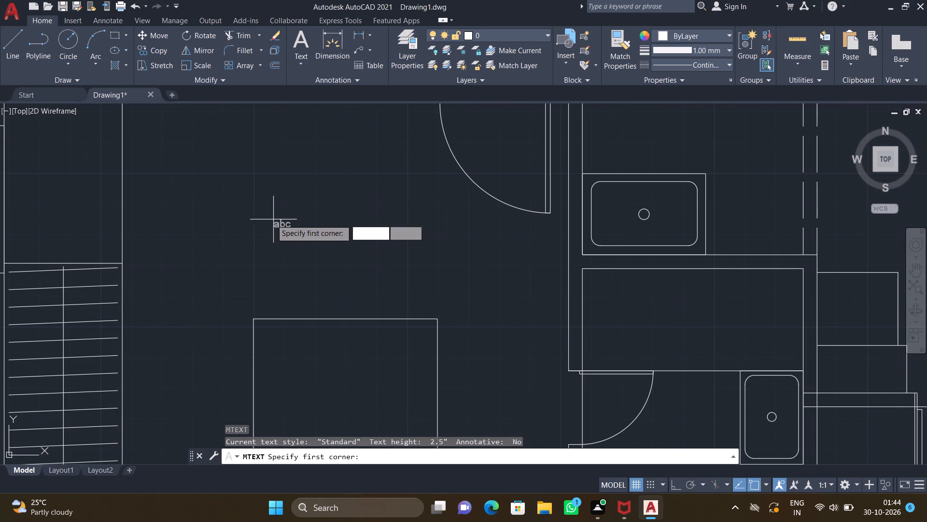
left_click(243, 213)
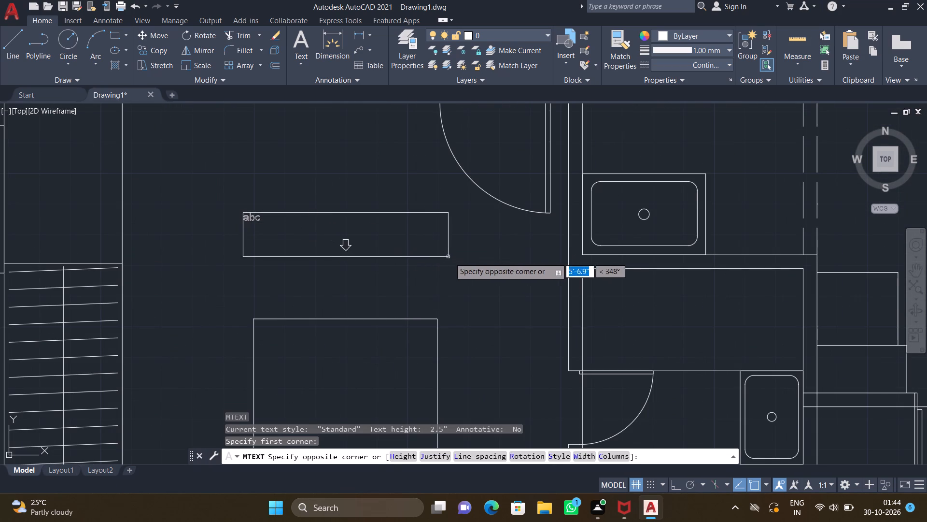
left_click(461, 265)
key("m")
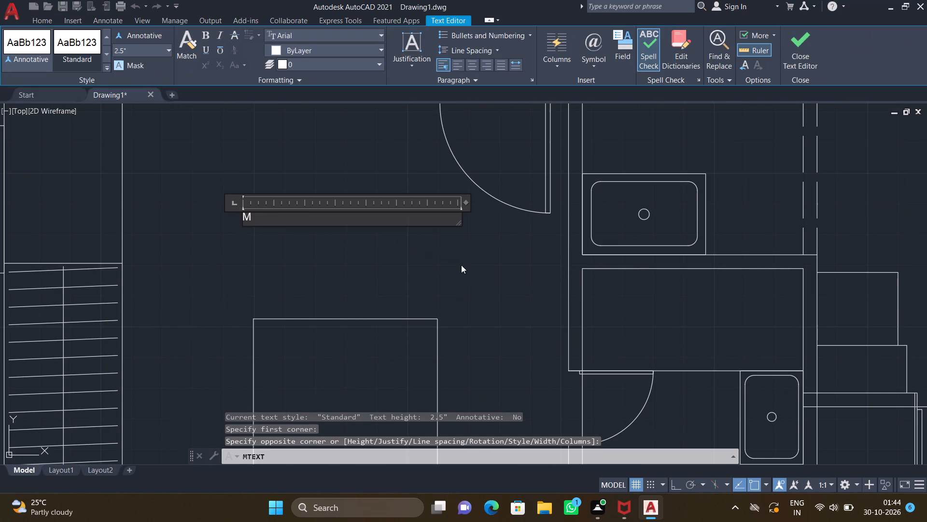
key("period")
type("BED")
type("ROOM")
key("Return")
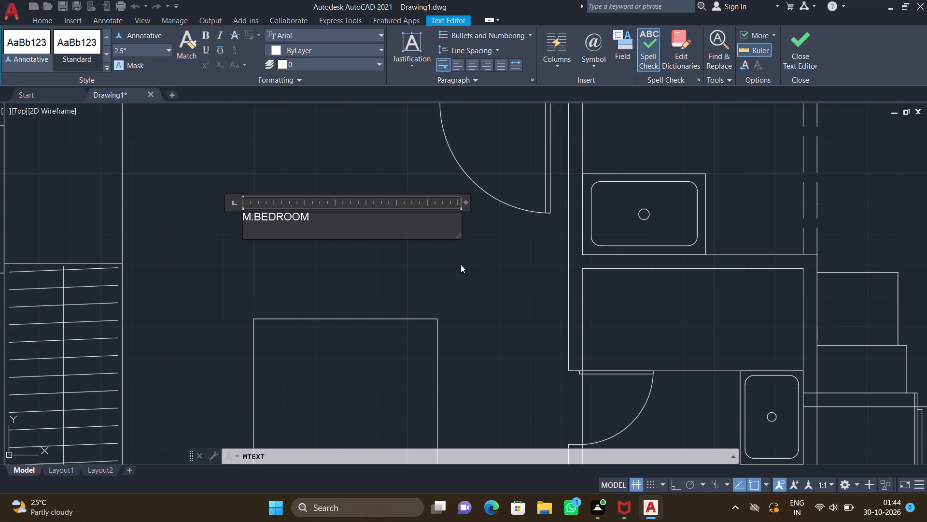
type("15'")
type("4\"*")
key("1")
type("3'")
key("Return")
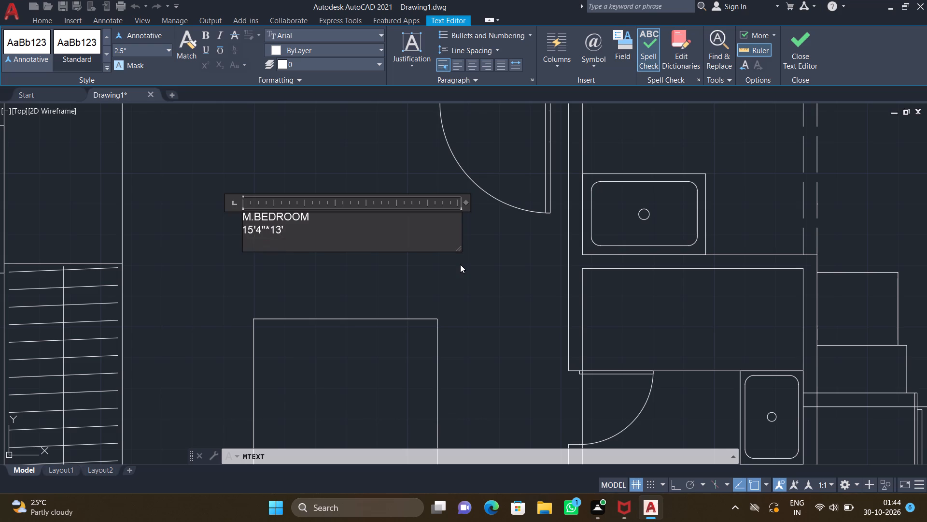
key("BackSpace")
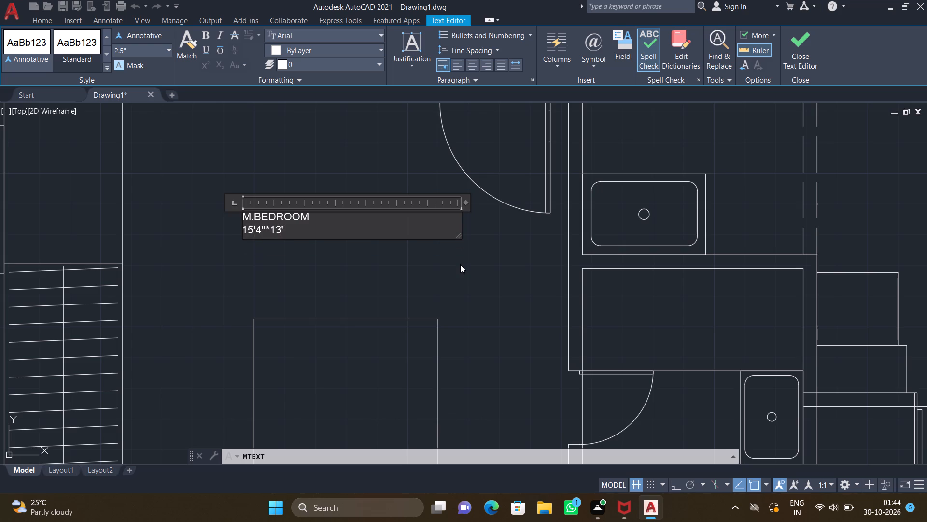
type("1\"")
key("Return")
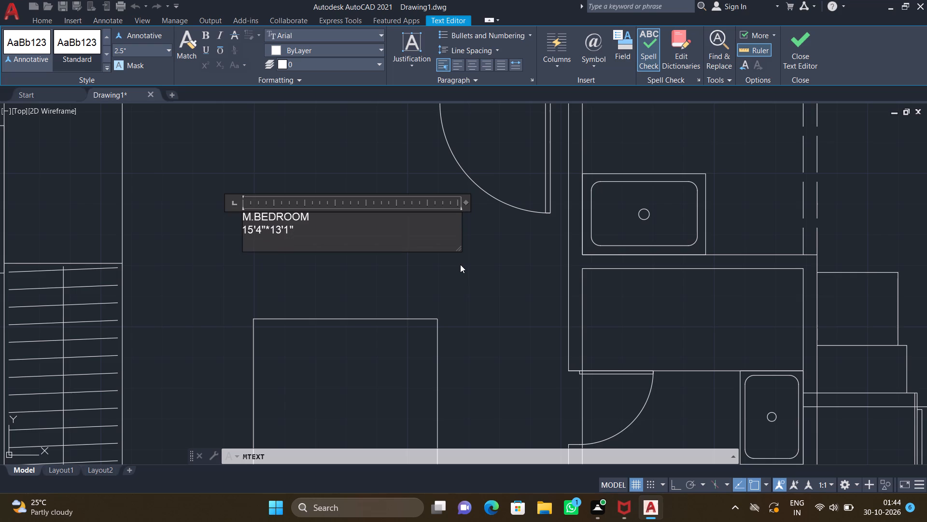
key("Escape")
left_click(477, 257)
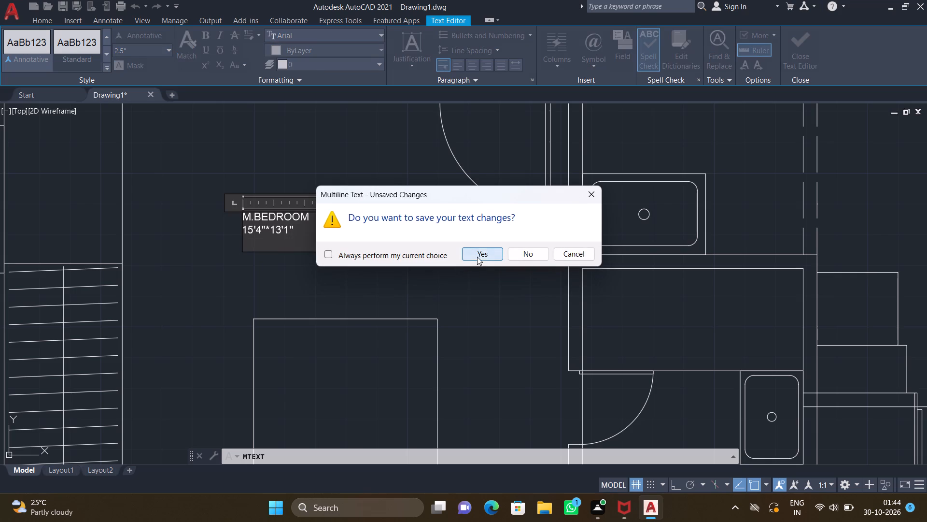
Draw two concentric circles, radii about 11" and 7", centred on the line north of the wardrobe in the master bedroom.
scroll(281, 273, "down", 3)
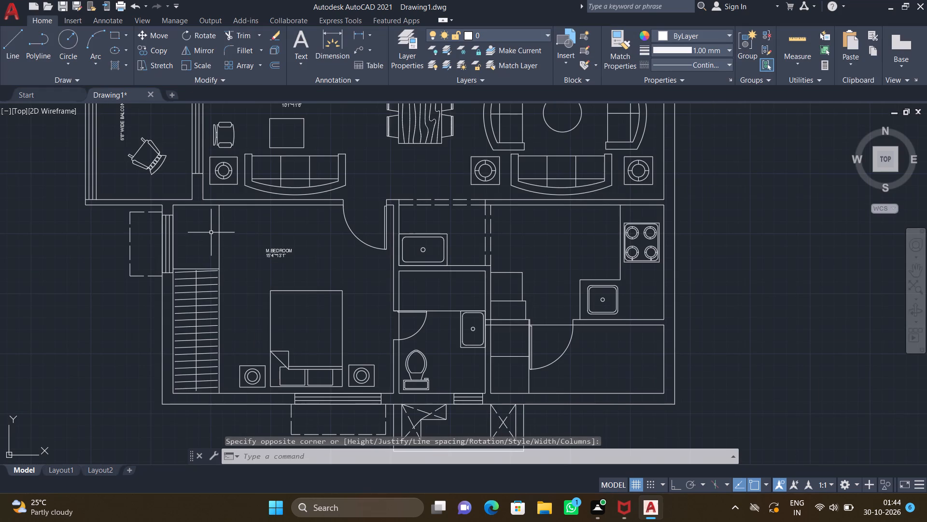
key("c")
key("Return")
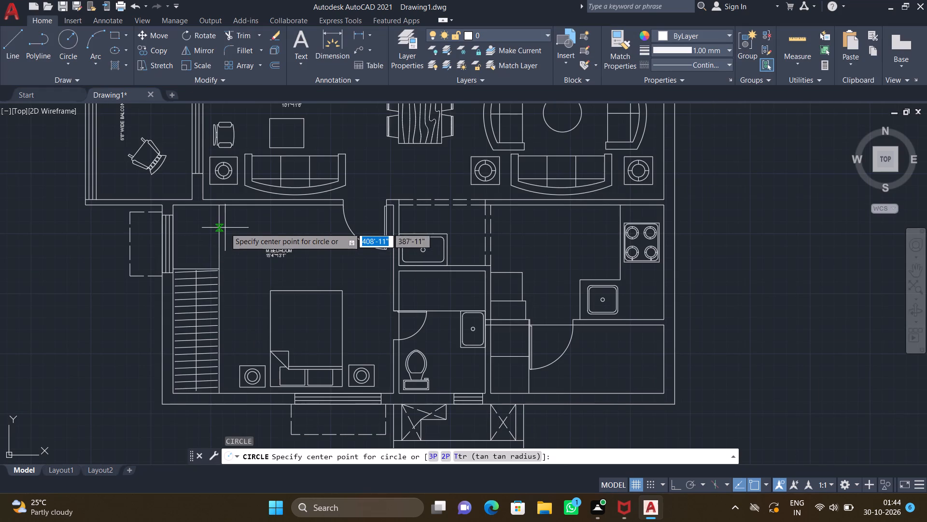
scroll(225, 227, "up", 2)
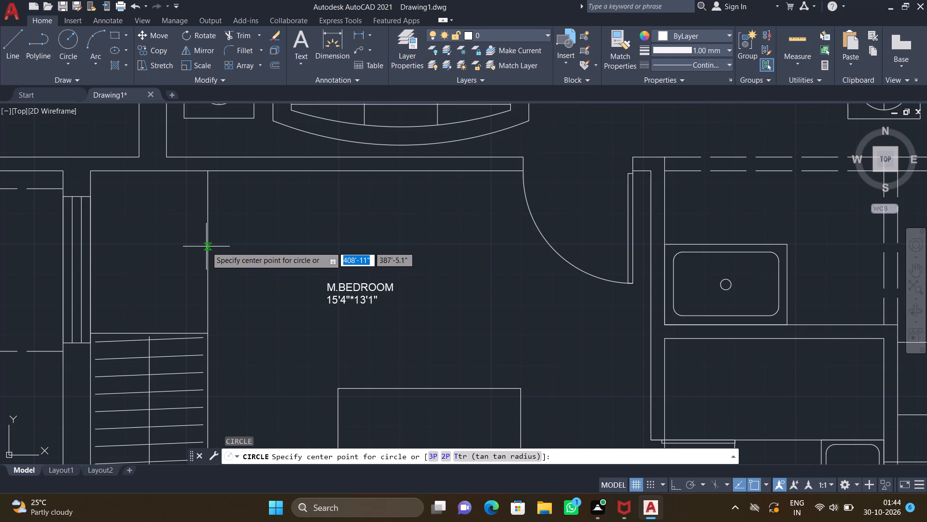
left_click(207, 247)
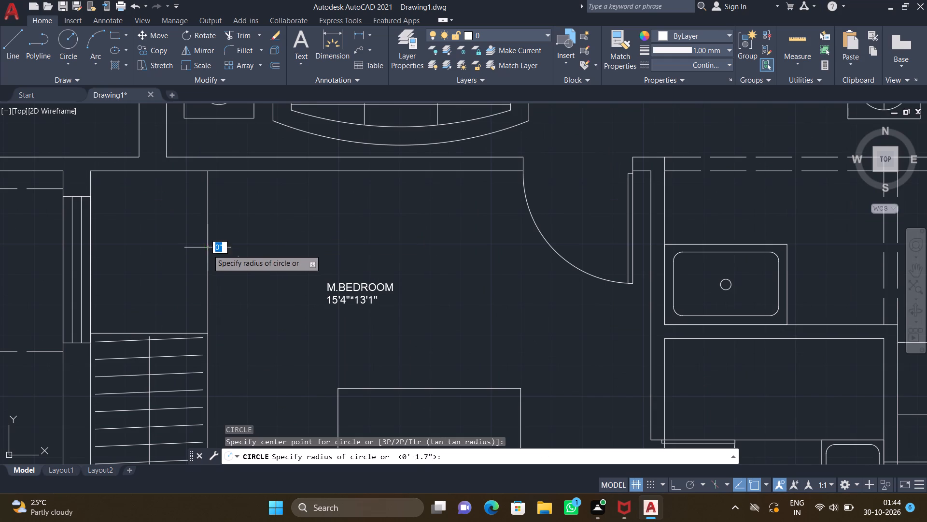
left_click(213, 281)
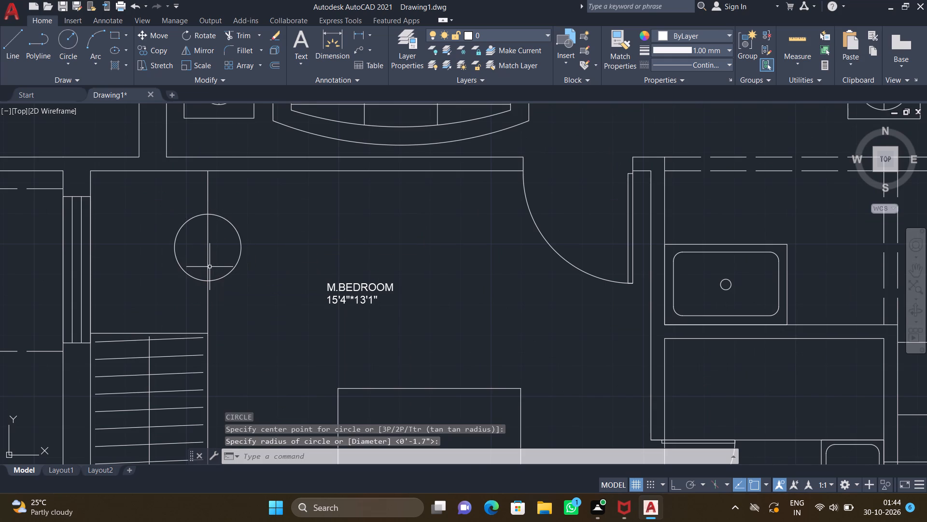
key("c")
key("Return")
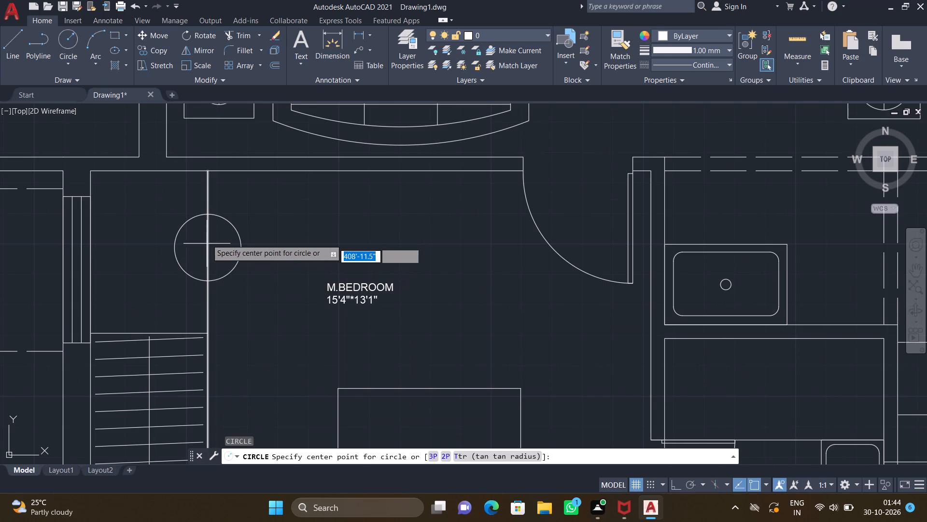
left_click_drag(208, 250, 210, 261)
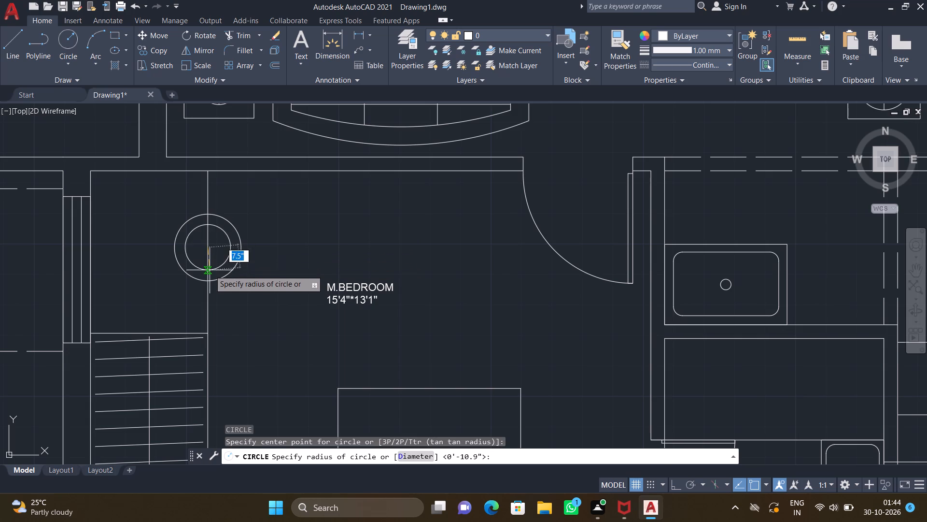
scroll(209, 266, "up", 2)
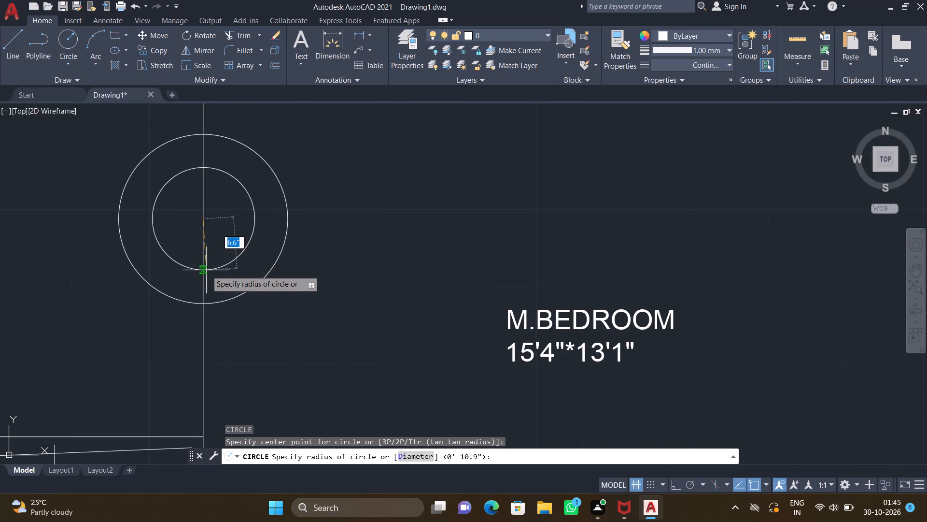
left_click(206, 273)
Trim away the western halves of both concentric circles, leaving two semicircles on the bedroom side of the line.
type("TR")
key("Return")
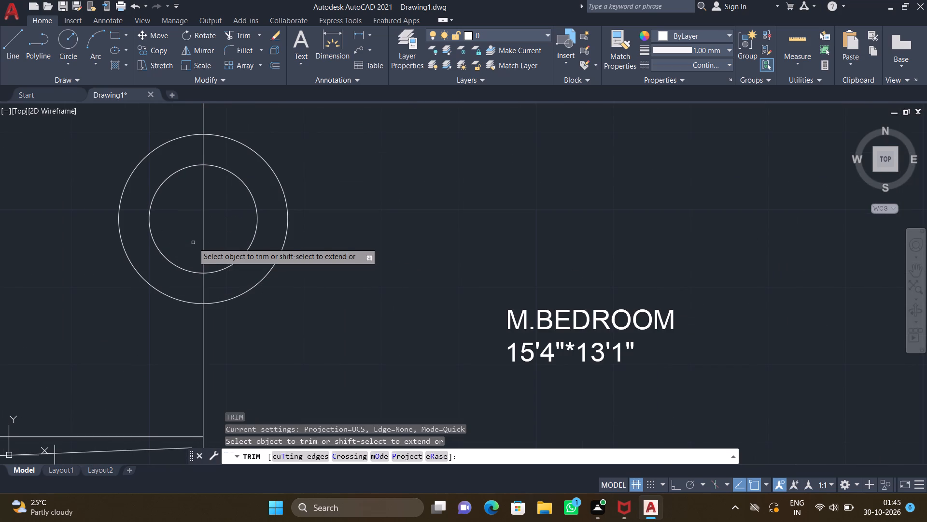
left_click_drag(98, 221, 185, 227)
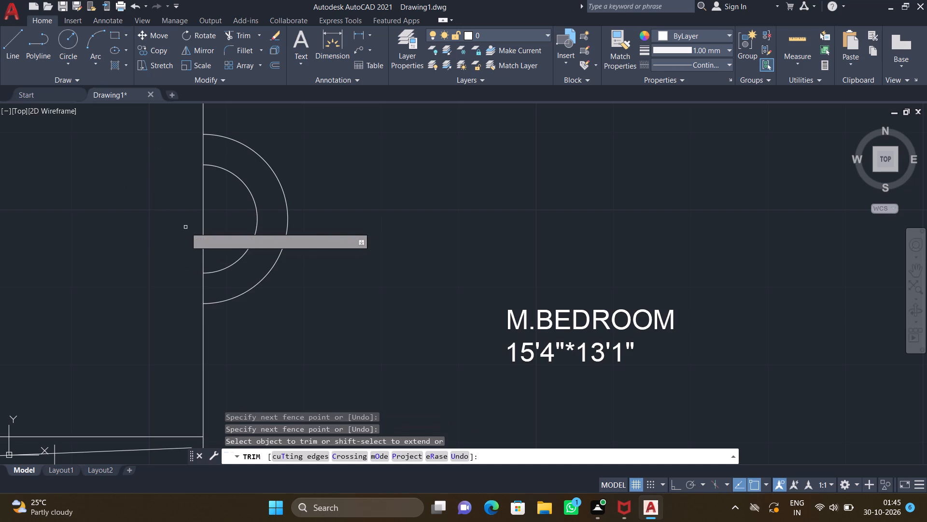
key("Return")
Add a two-line multiline text label M.TOILET 6'0"*8'6" in the empty rectangle north of the toilet's door and washbasin.
scroll(199, 243, "down", 2)
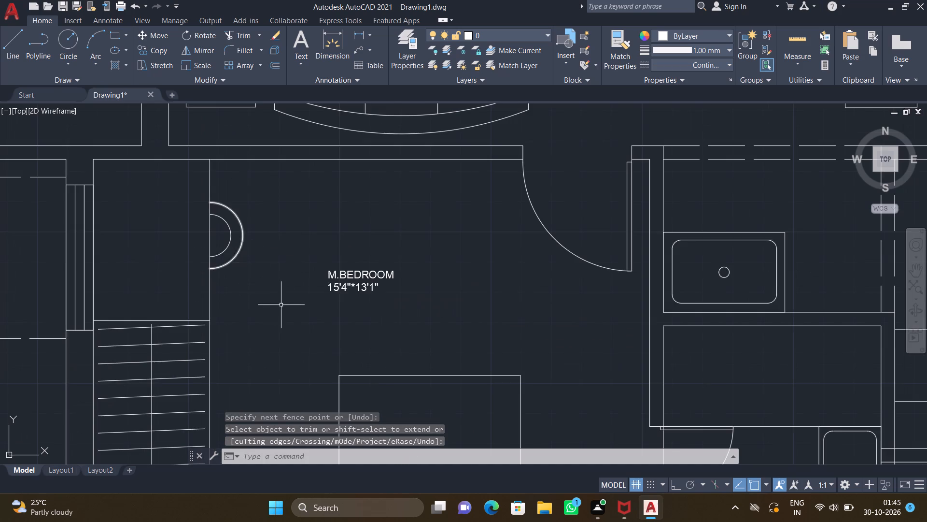
middle_click_drag(280, 301, 288, 205)
scroll(292, 202, "down", 2)
middle_click_drag(376, 318, 290, 326)
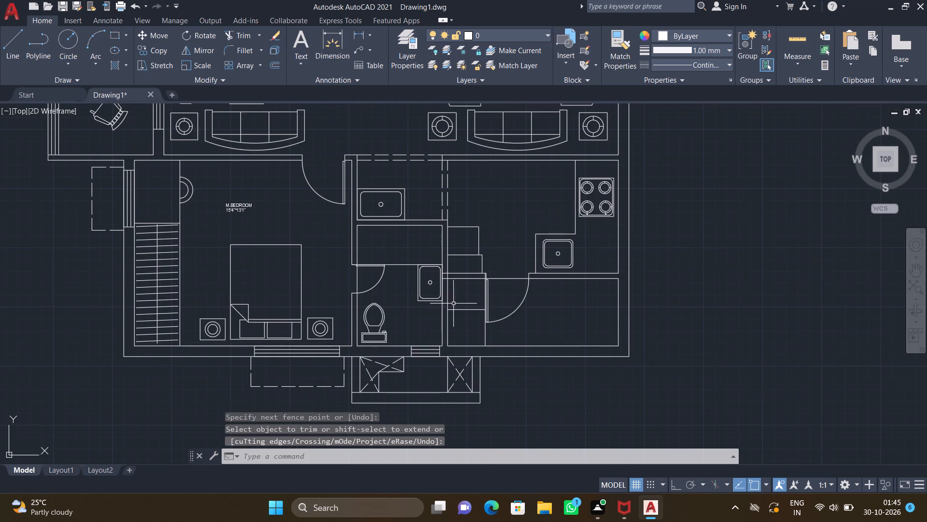
middle_click_drag(441, 301, 327, 277)
scroll(288, 213, "up", 2)
type("MT")
key("Return")
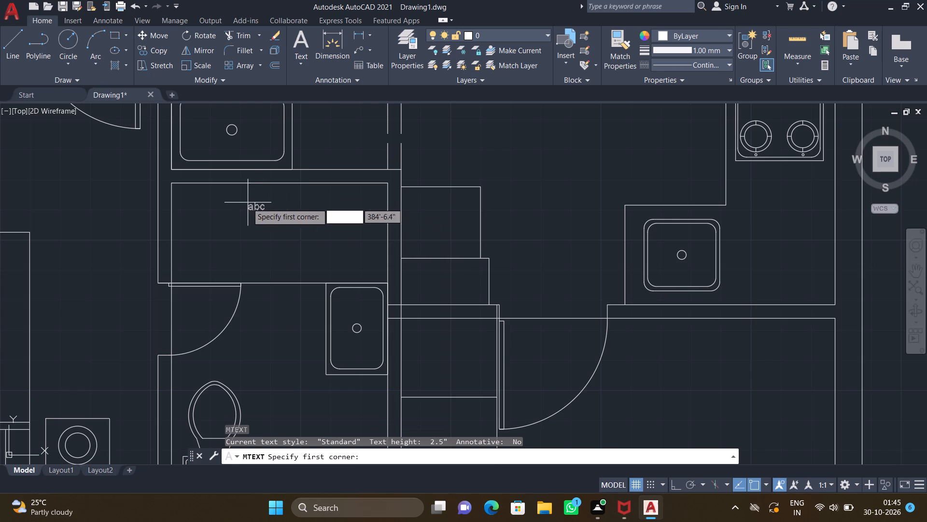
scroll(212, 212, "up", 2)
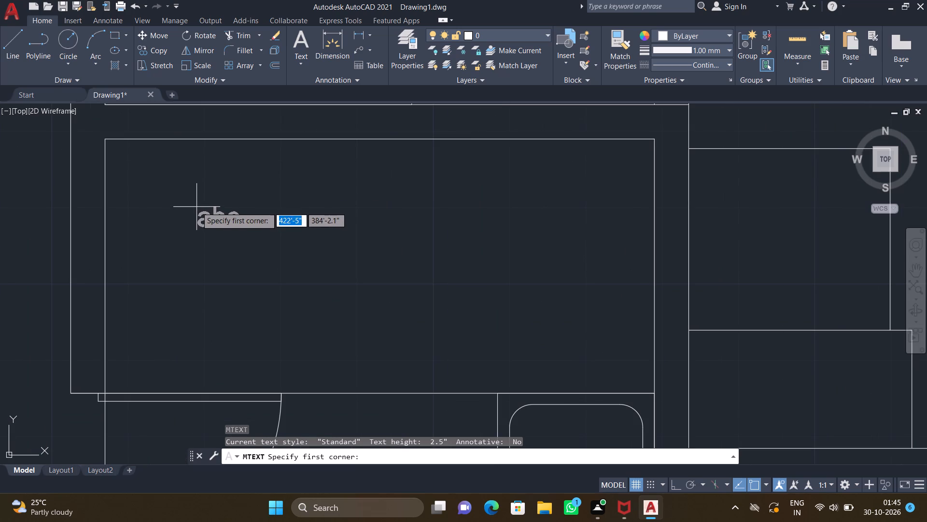
left_click_drag(197, 207, 206, 226)
left_click(550, 331)
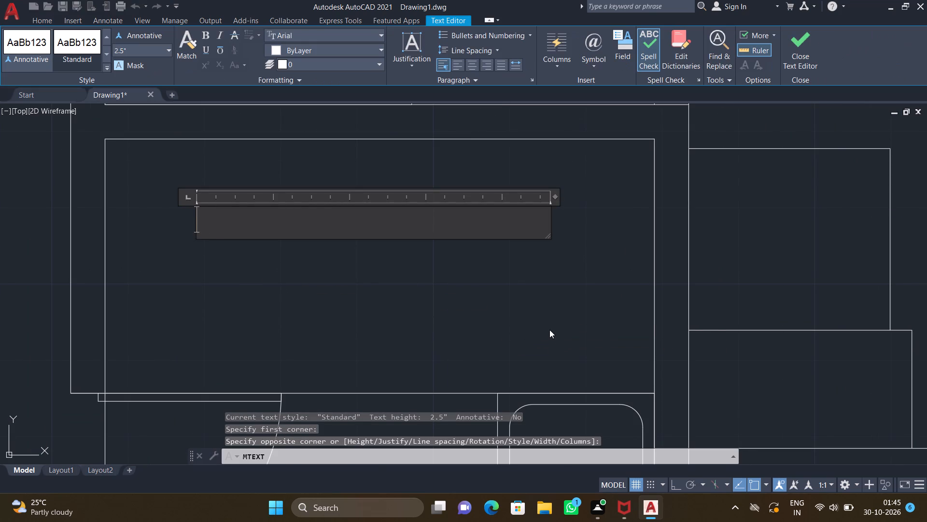
key("m")
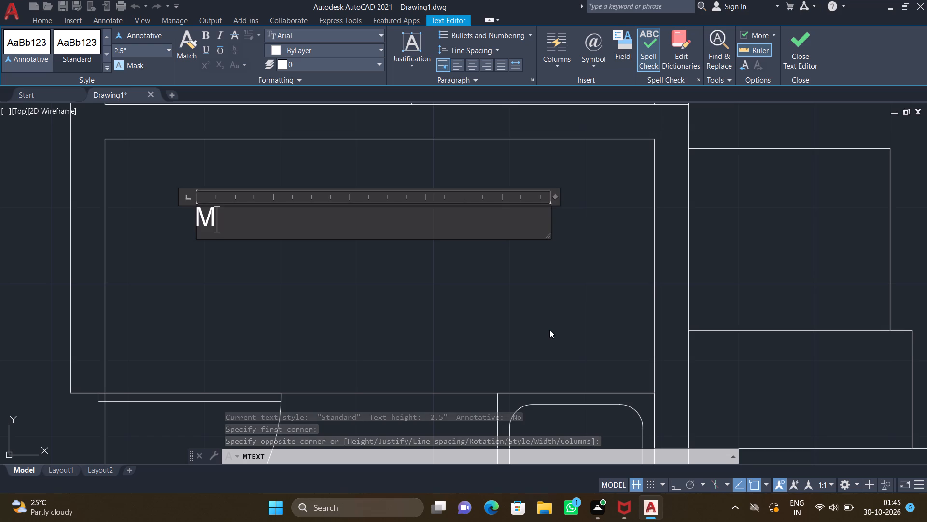
key("period")
type("TOILEYT")
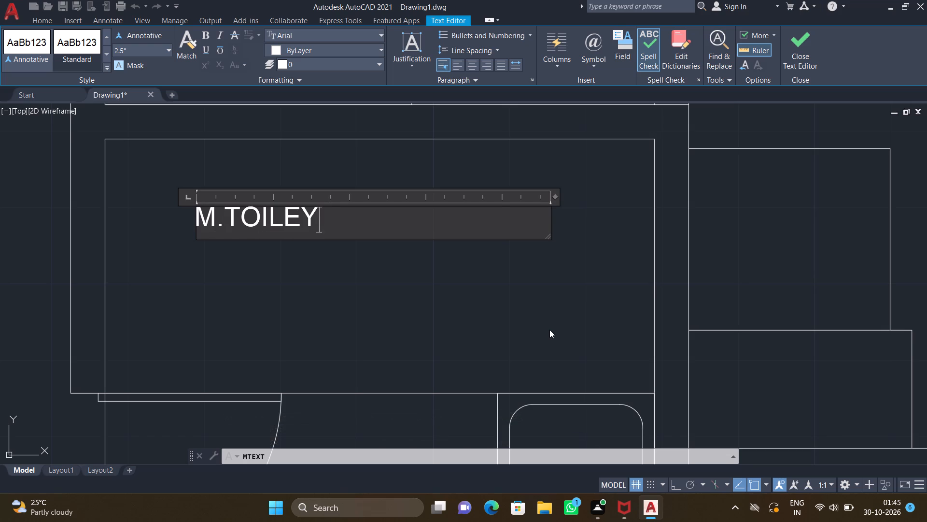
key("BackSpace")
key("BackSpace")
key("t")
key("Return")
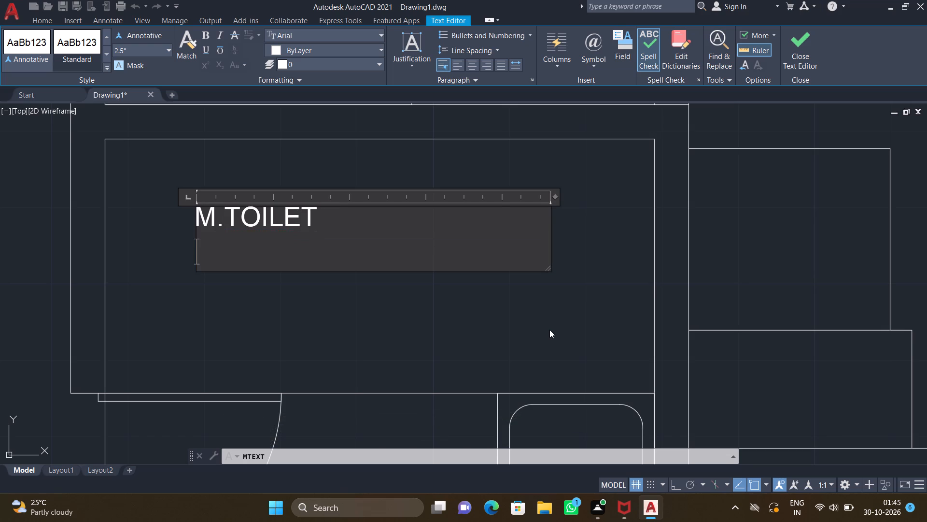
type("6'")
key("0")
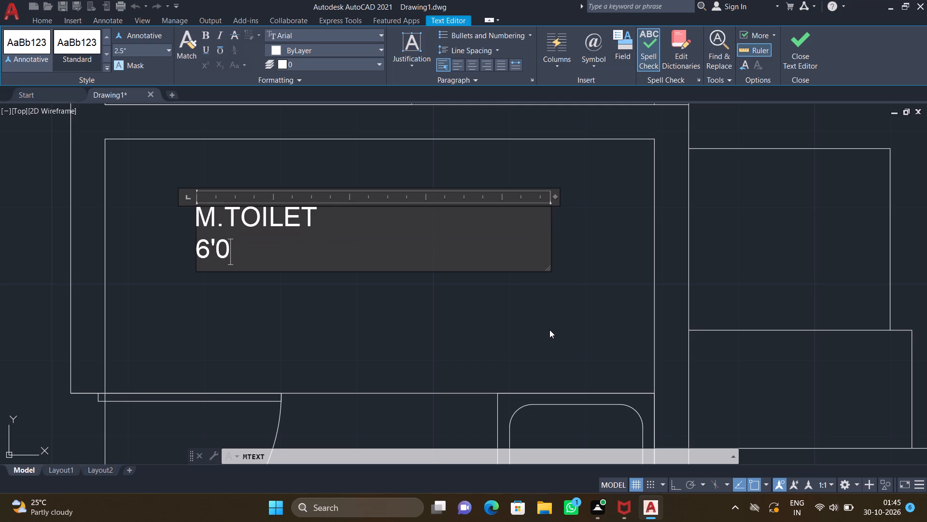
type("\"*")
type("8'6\"")
key("Return")
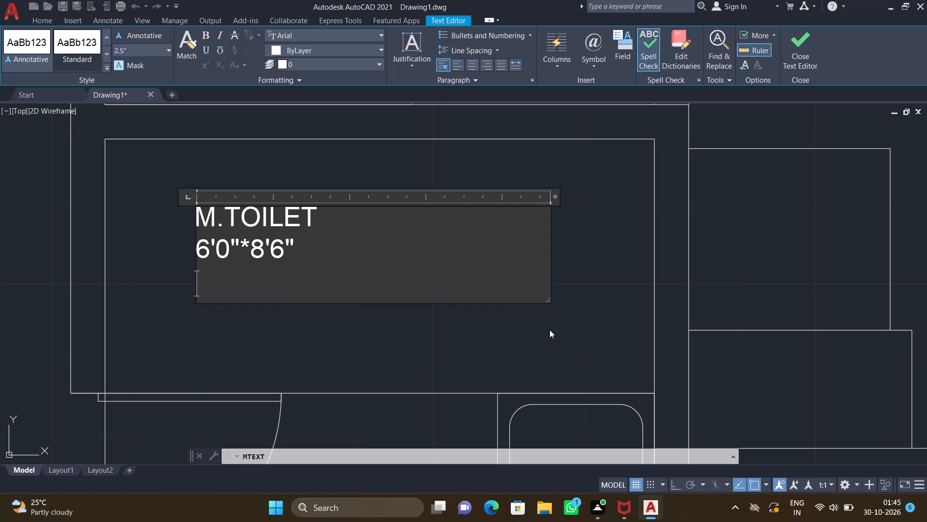
key("Escape")
left_click(484, 258)
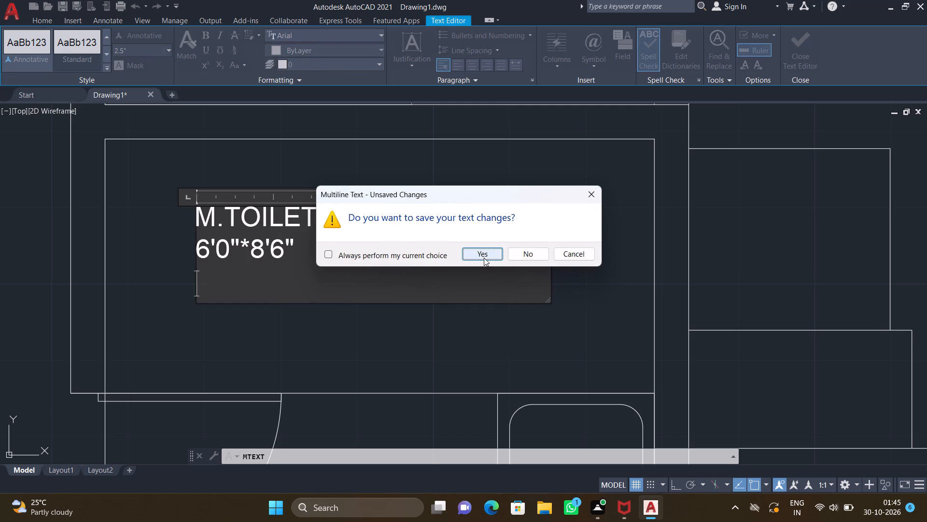
Move the M.TOILET label southeast so it sits near the middle of the empty rectangle.
key("m")
key("Return")
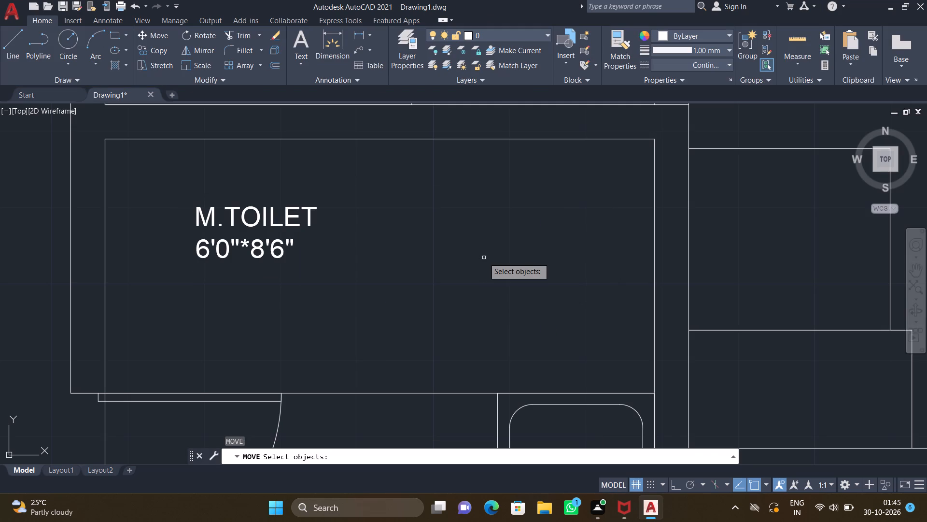
left_click(309, 222)
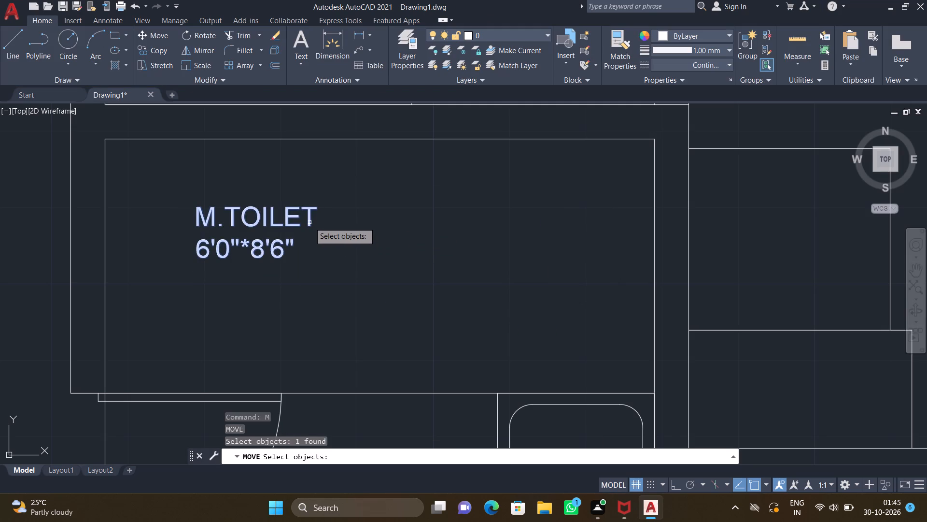
key("Return")
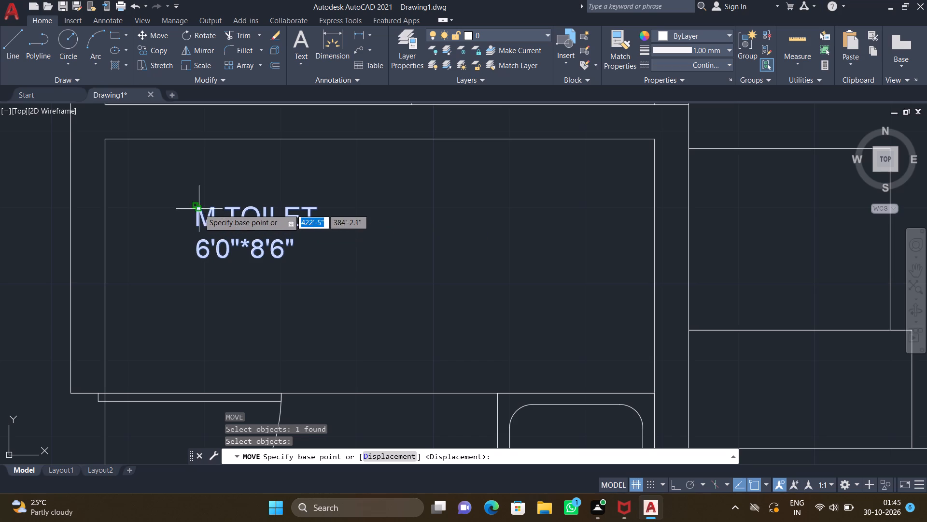
left_click_drag(199, 209, 204, 211)
left_click(326, 240)
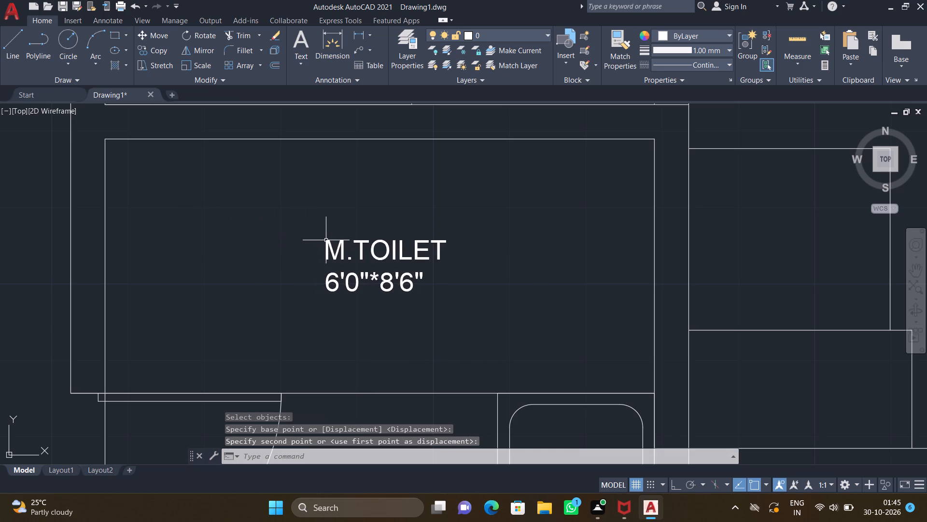
Add a two-line multiline text label KITCHEN 12'2"*8'0" in the open floor area west of the stove.
scroll(264, 278, "down", 2)
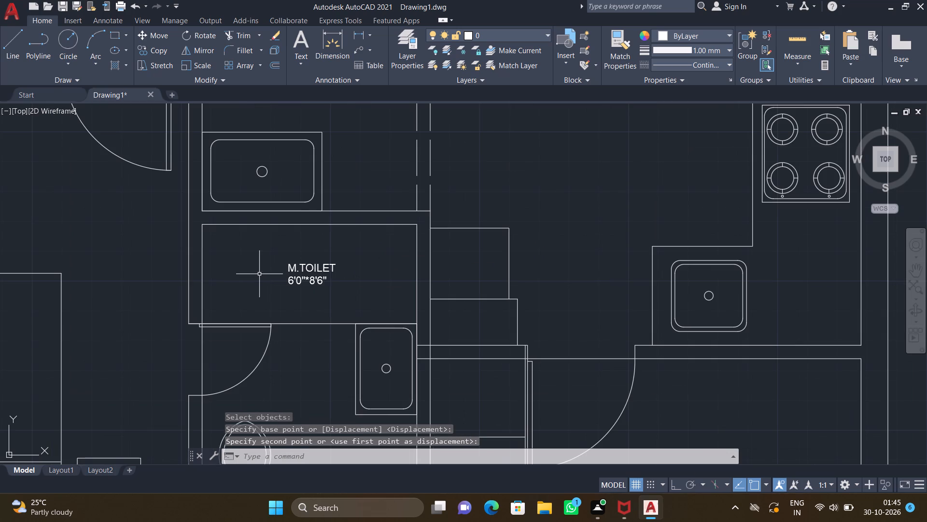
scroll(259, 274, "down", 3)
middle_click_drag(282, 327, 394, 299)
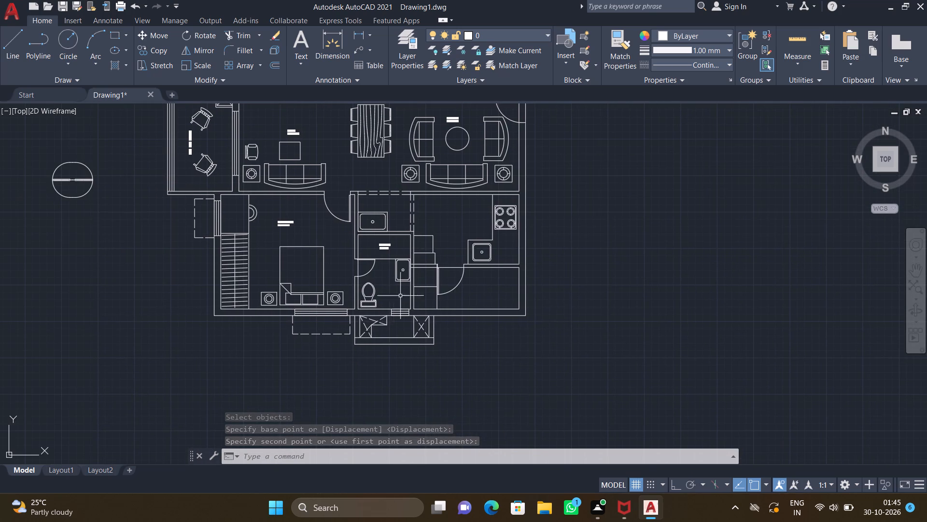
middle_click_drag(415, 284, 310, 343)
scroll(360, 275, "up", 2)
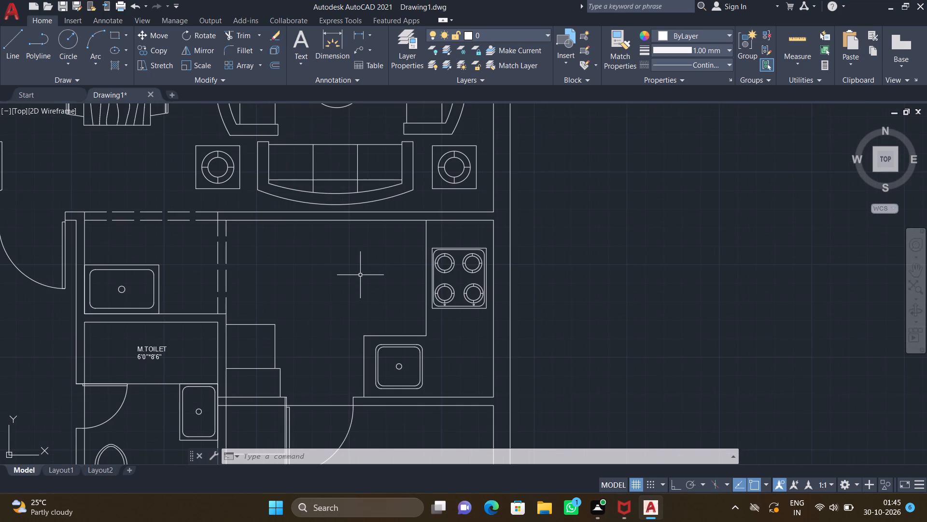
type("MT")
key("Return")
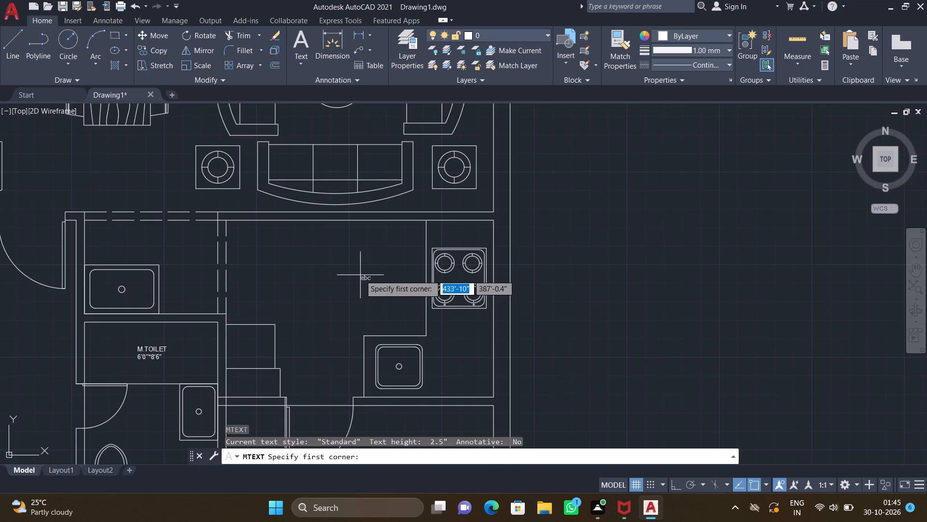
middle_click_drag(359, 274, 368, 237)
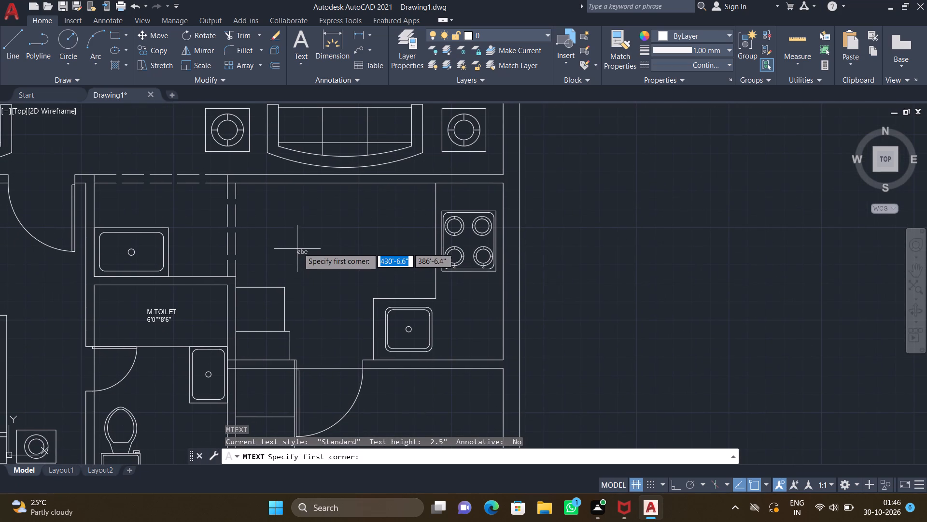
left_click_drag(304, 220, 309, 228)
scroll(386, 257, "up", 2)
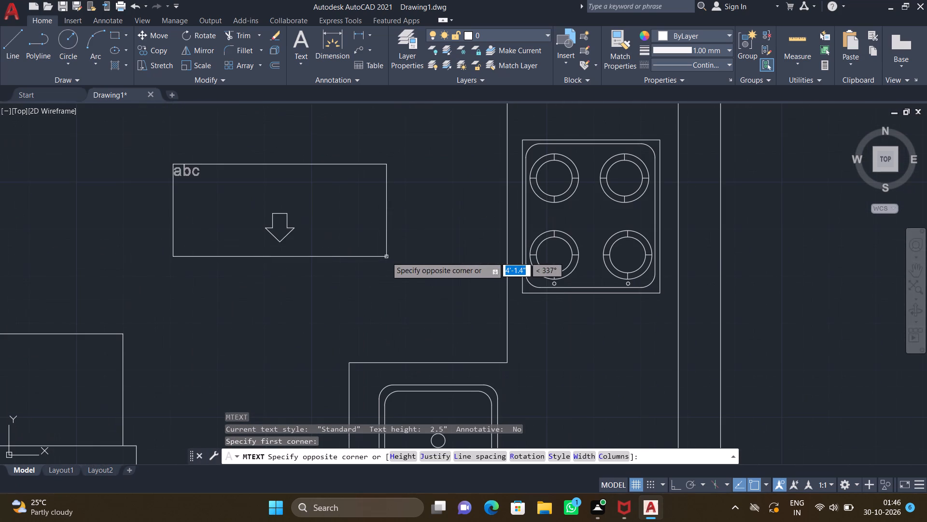
left_click(391, 268)
type("KI")
type("TCHEN")
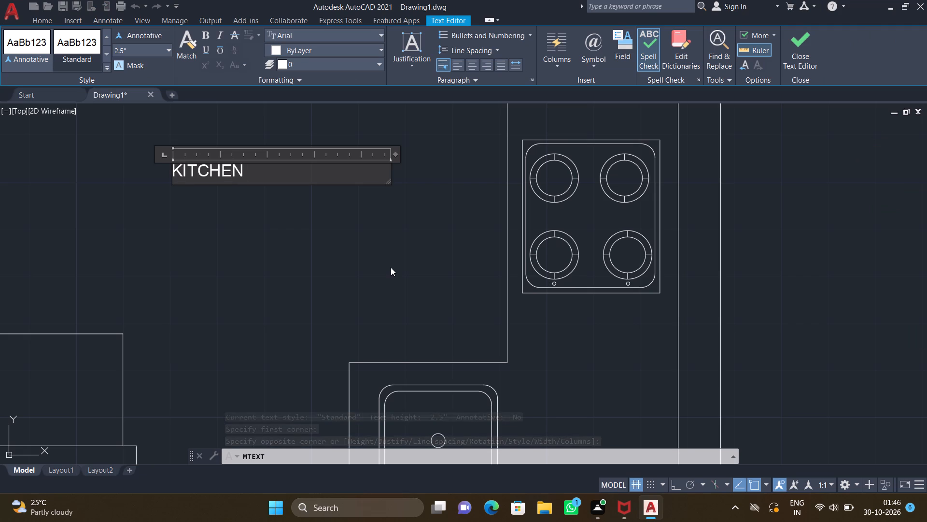
key("Return")
type("12'")
type("2\"")
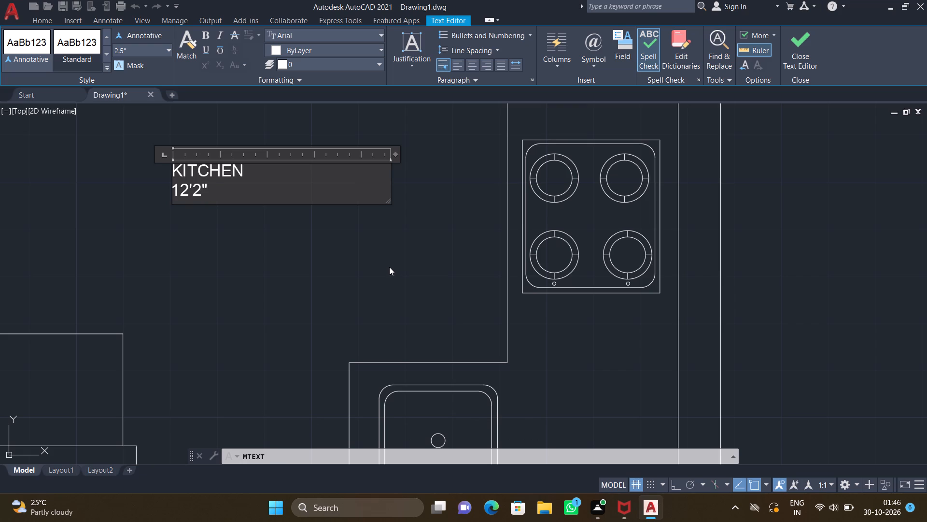
key("asterisk")
type("8'")
type("0\"")
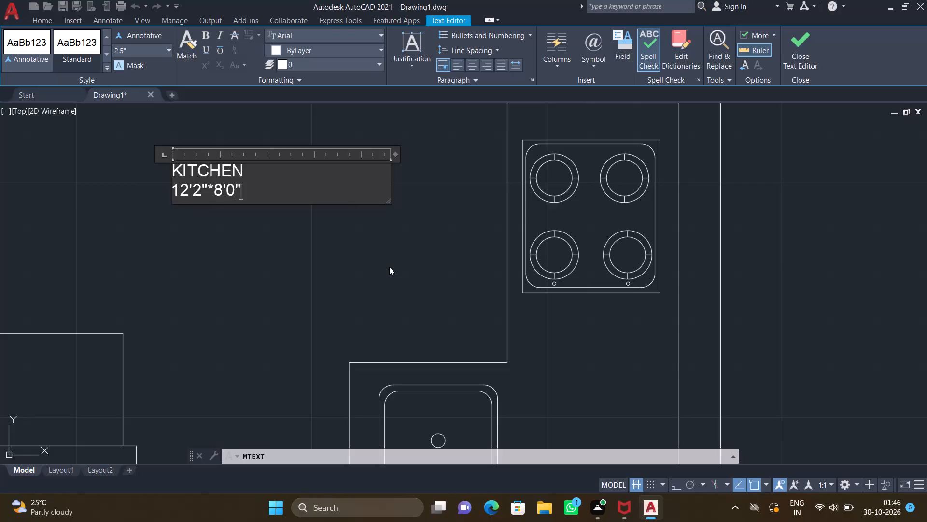
key("Return")
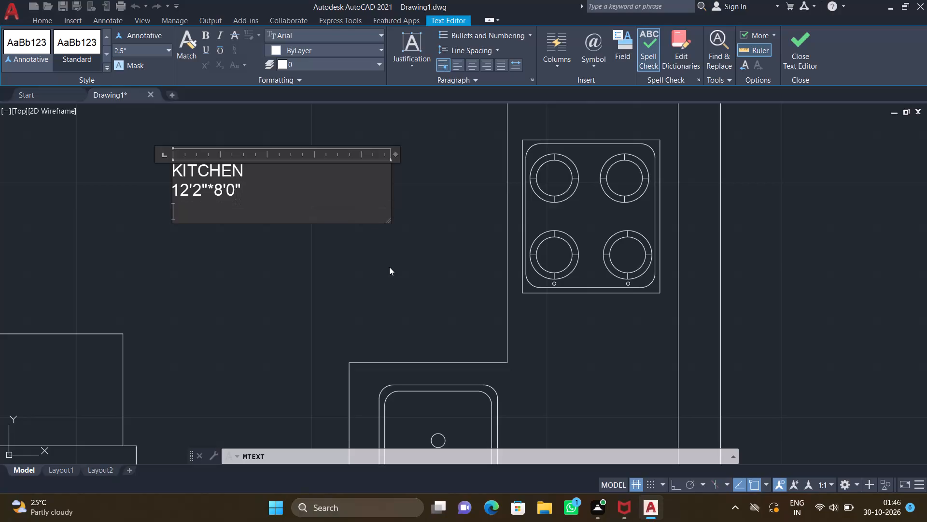
key("Escape")
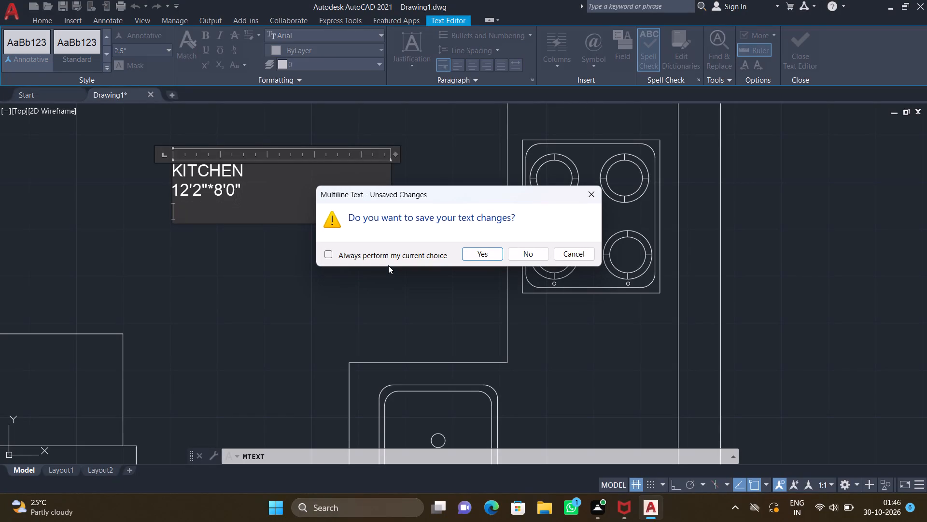
left_click(481, 253)
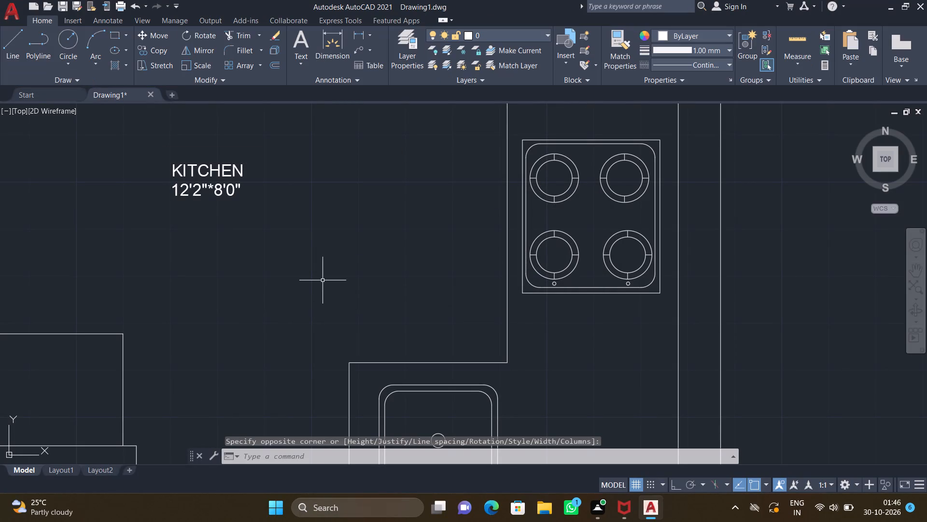
Move the KITCHEN label slightly southeast, closer to the middle of the kitchen's open floor.
key("m")
key("Return")
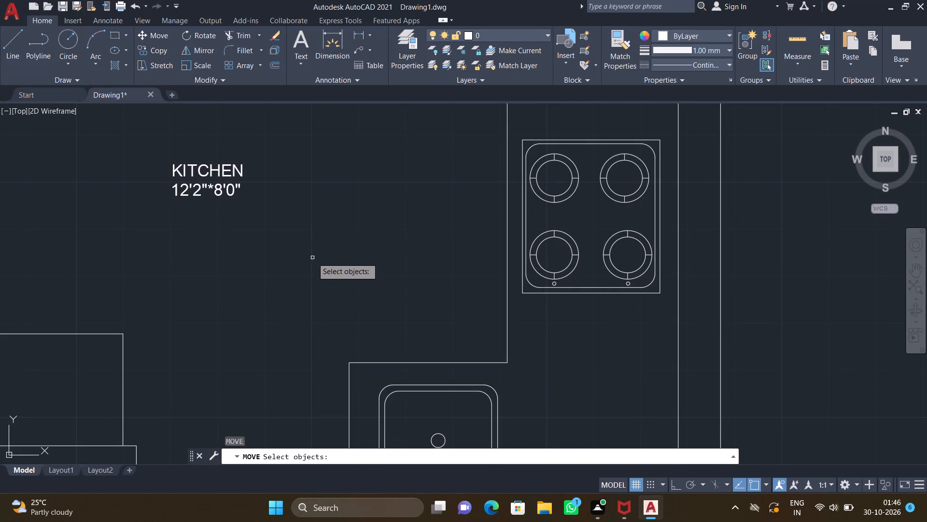
scroll(291, 254, "down", 2)
left_click(265, 231)
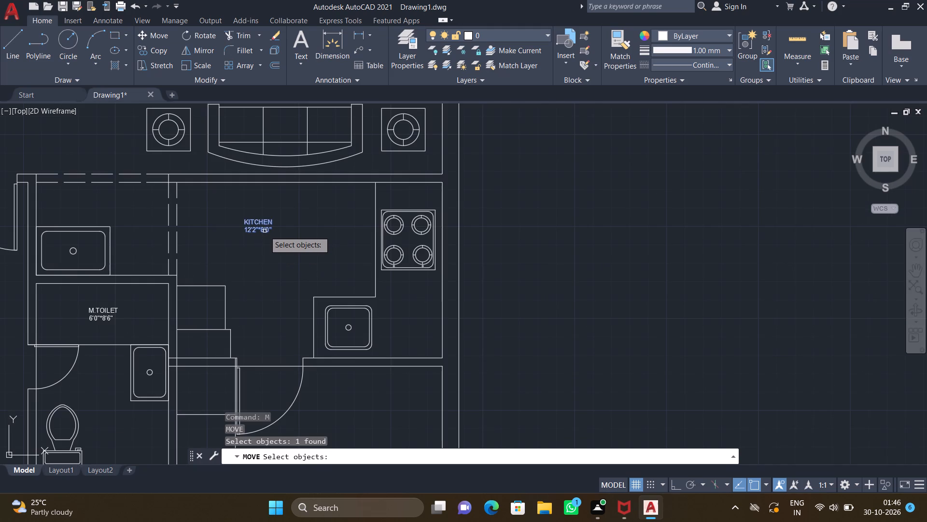
key("Return")
scroll(251, 225, "up", 2)
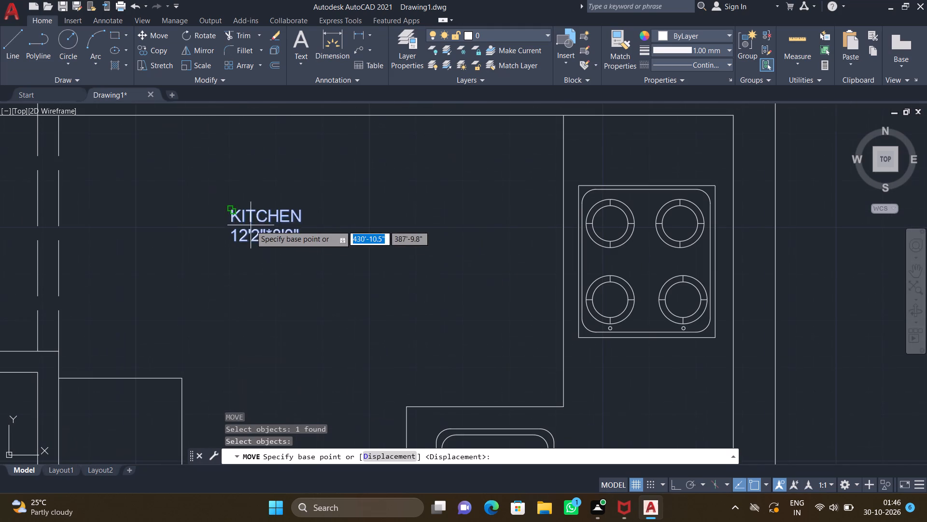
left_click(232, 211)
left_click(273, 235)
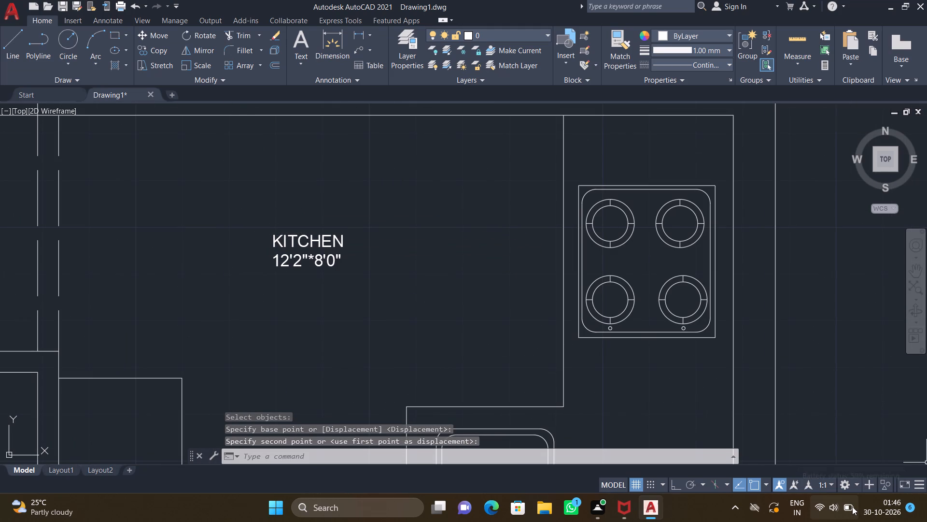
Add a multiline text label 4'9" W UTILITY in the room south of the kitchen, east of the door swing.
scroll(621, 403, "down", 3)
middle_click_drag(447, 348, 389, 267)
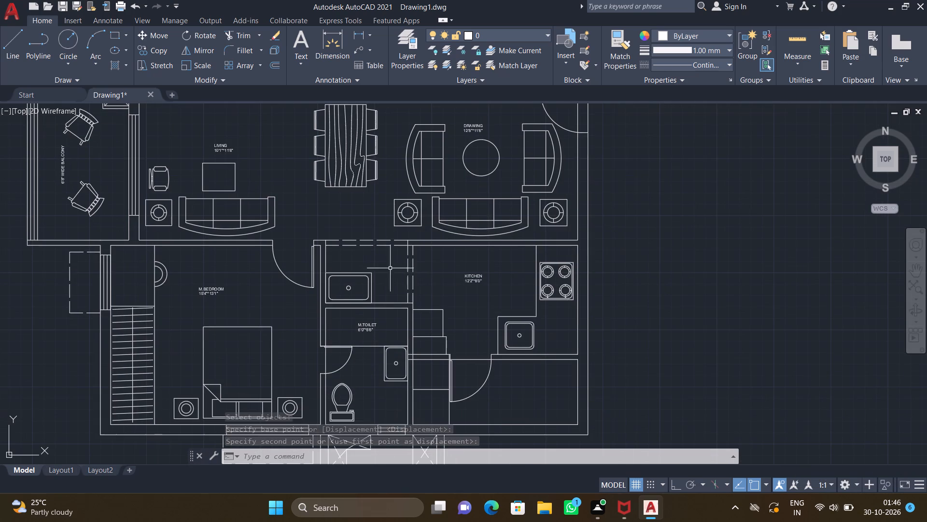
middle_click_drag(482, 292, 412, 238)
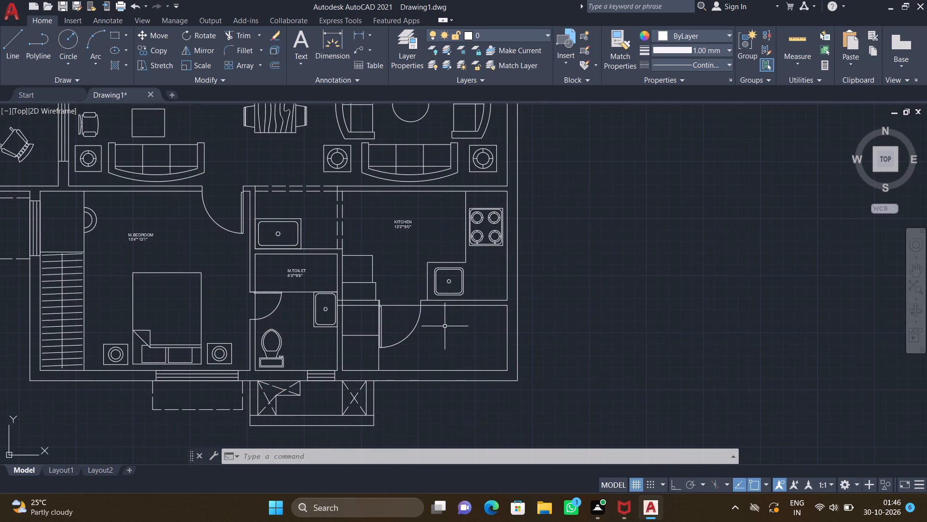
scroll(450, 330, "up", 2)
type("MT")
key("Return")
middle_click_drag(438, 324, 427, 276)
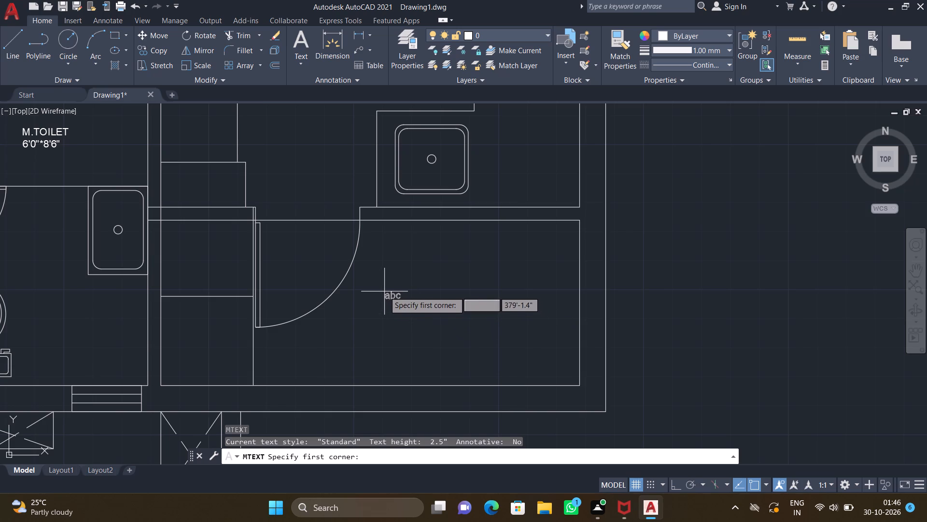
left_click_drag(381, 287, 386, 292)
scroll(512, 320, "up", 1)
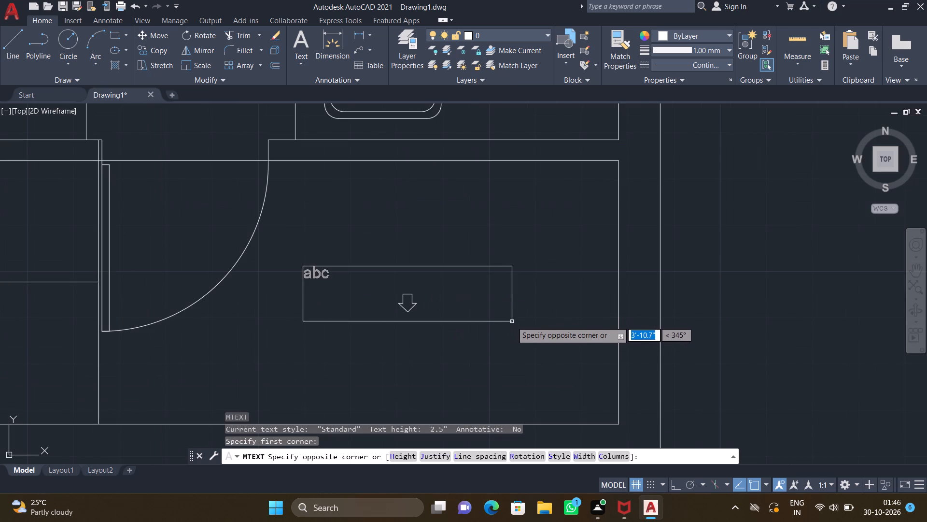
left_click(525, 328)
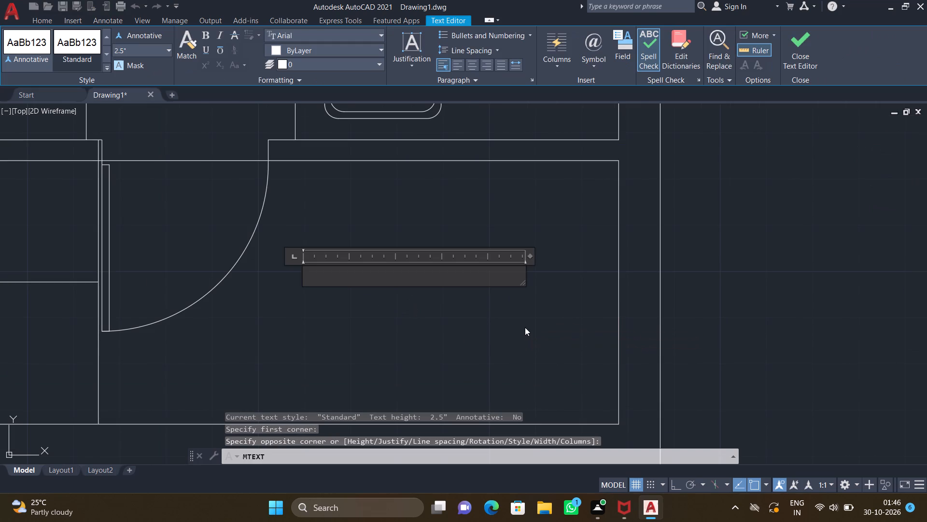
type("4'")
key("9")
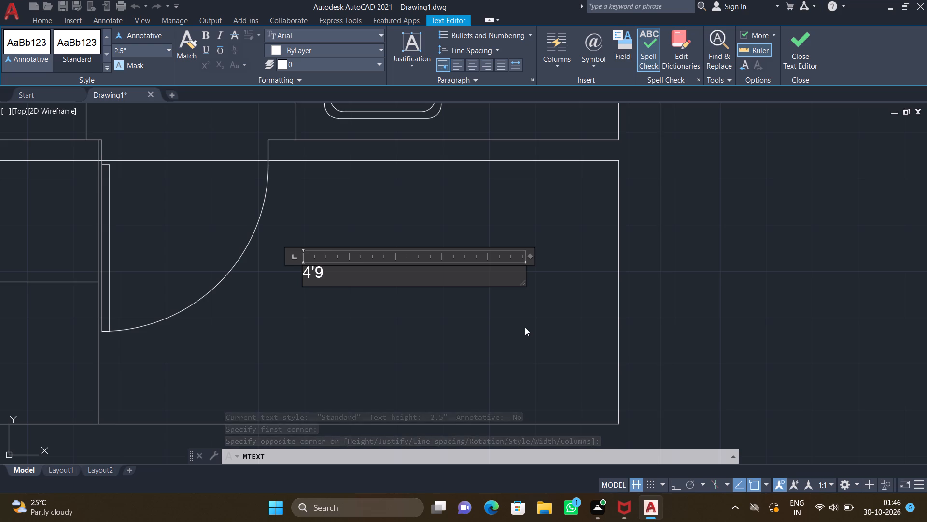
key("shift+quotedbl")
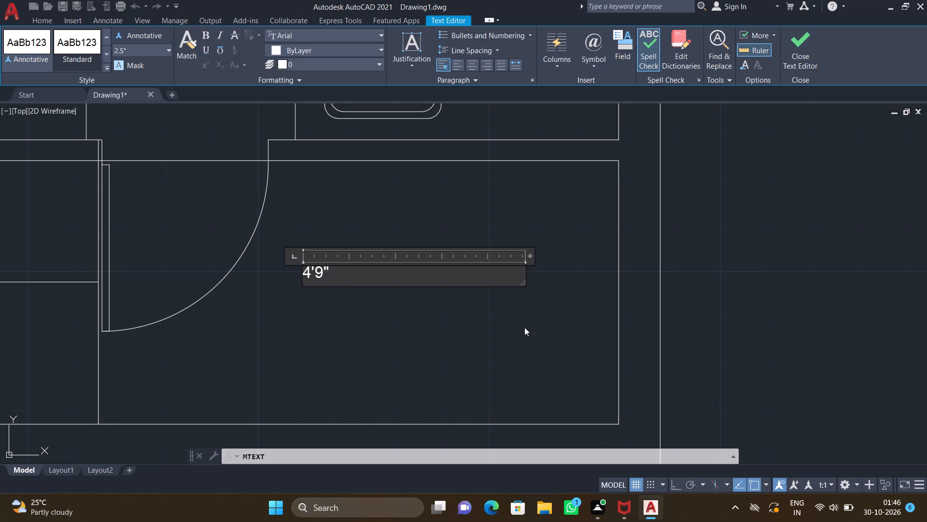
key("space")
type("W")
key("space")
type("UTILITY")
key("Return")
key("Escape")
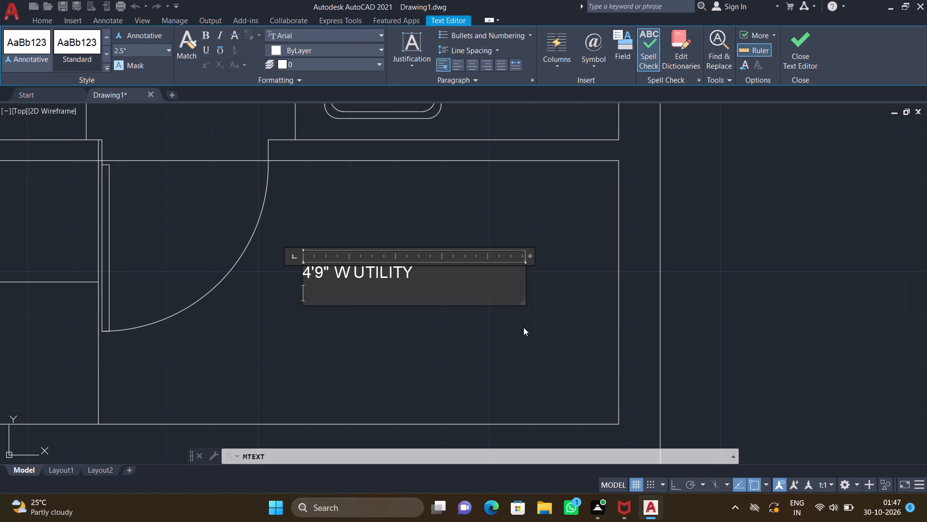
left_click(481, 257)
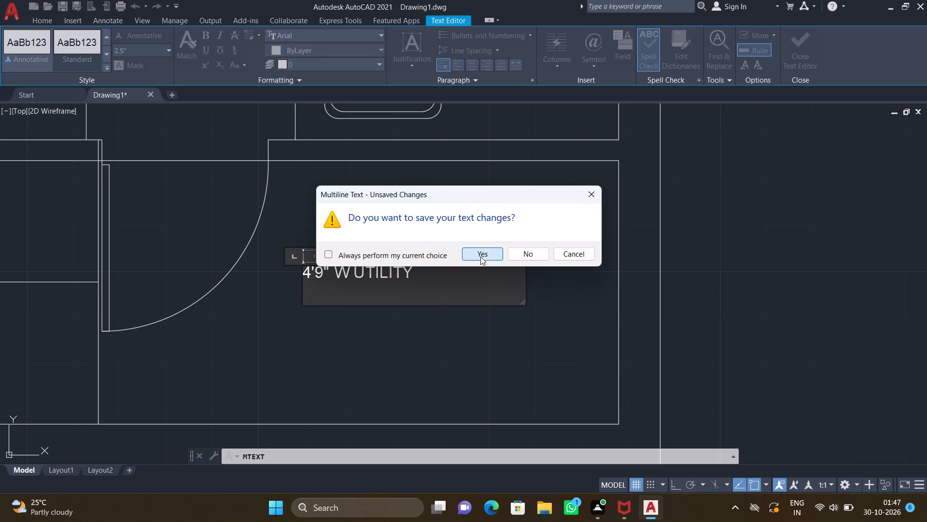
Trim the overlapping wall lines where the kitchen–utility wall meets the toilet's east wall, leaving a clean wall junction.
scroll(360, 305, "down", 2)
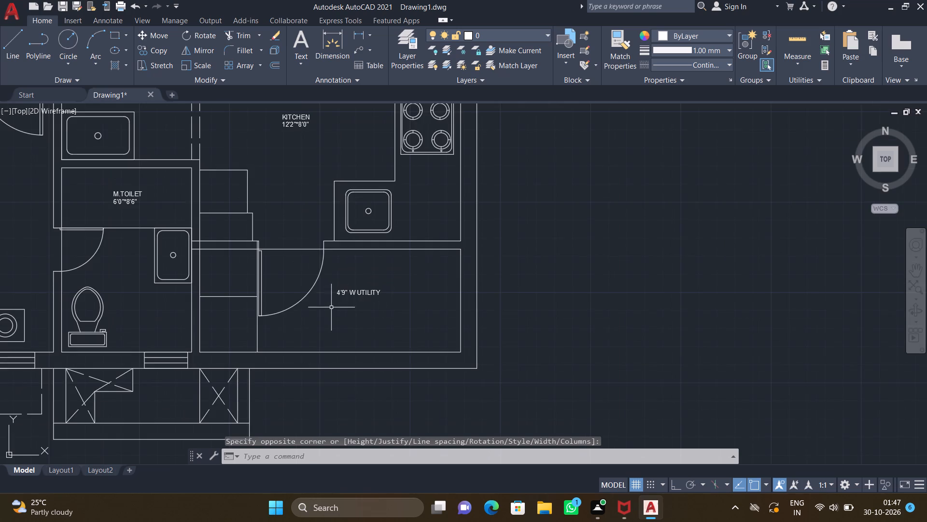
middle_click_drag(313, 304, 428, 303)
scroll(351, 278, "up", 2)
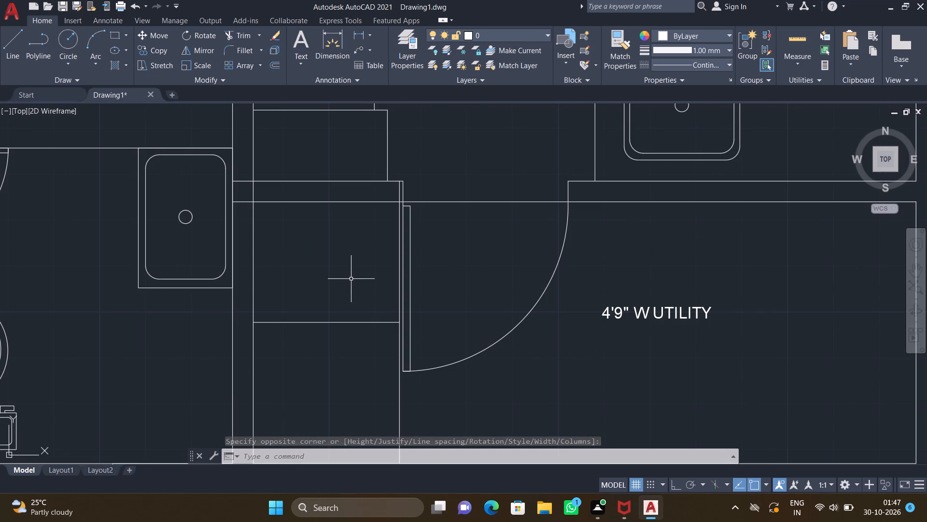
type("TR")
key("Return")
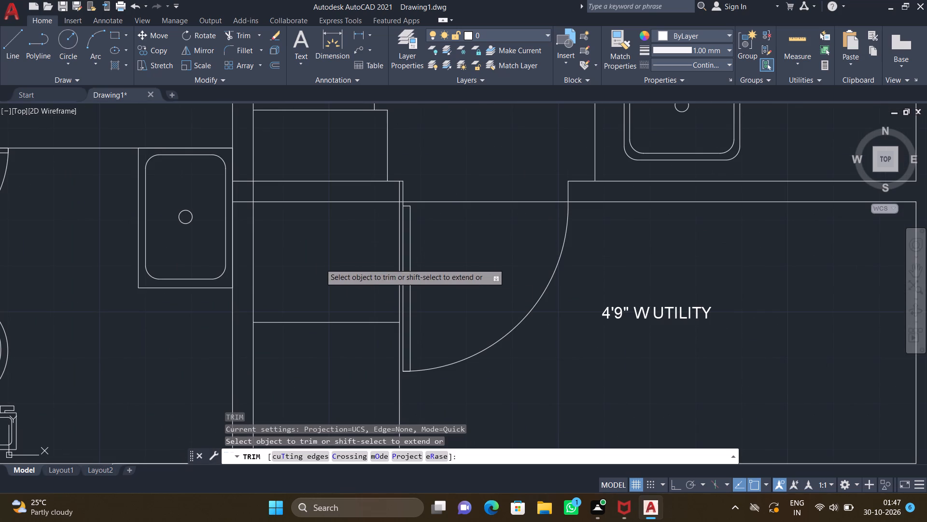
left_click_drag(239, 174, 245, 215)
left_click_drag(244, 197, 246, 194)
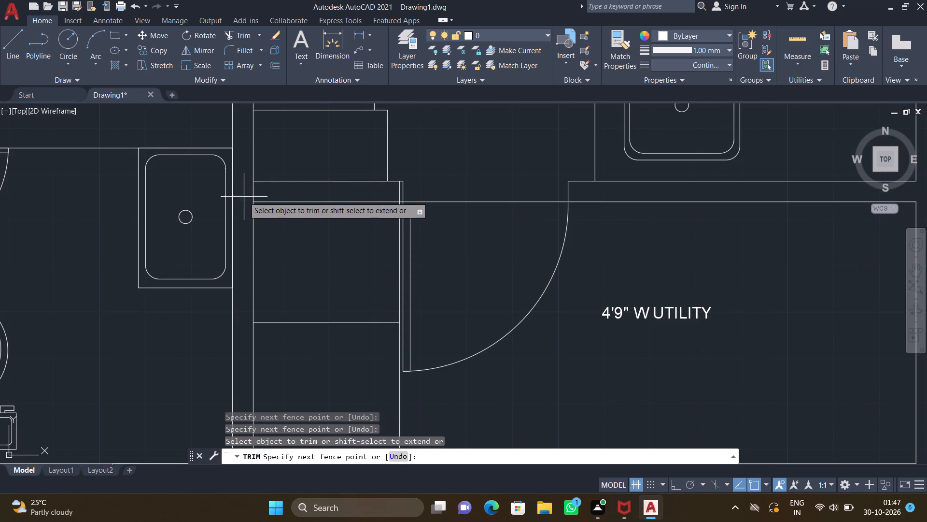
left_click_drag(246, 194, 281, 192)
key("Return")
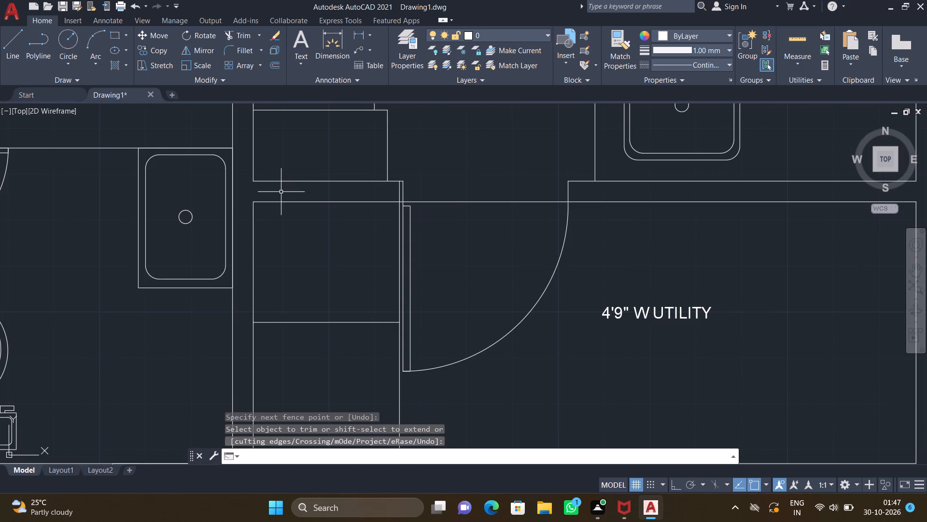
Add a multiline text label wm in the upper appliance box along the utility room's west wall.
scroll(272, 193, "down", 3)
middle_click_drag(274, 265, 316, 284)
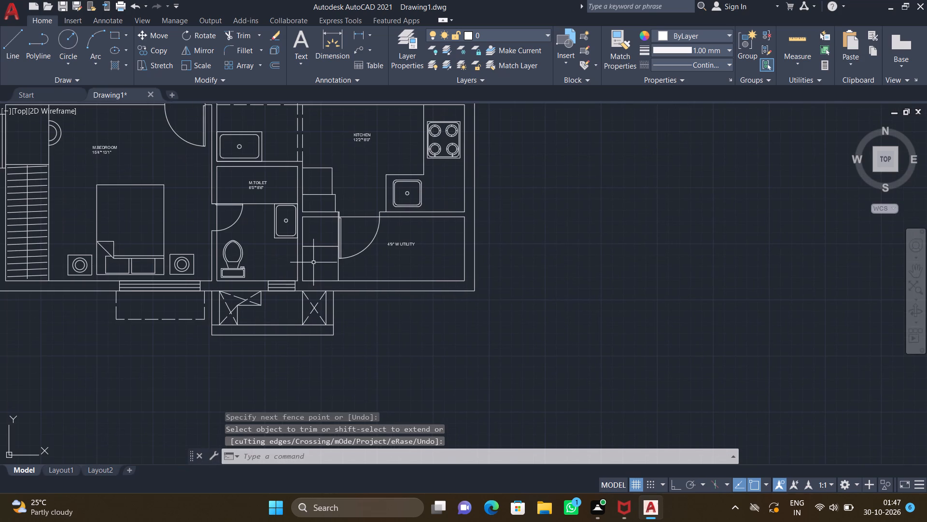
scroll(318, 243, "up", 3)
type("MT")
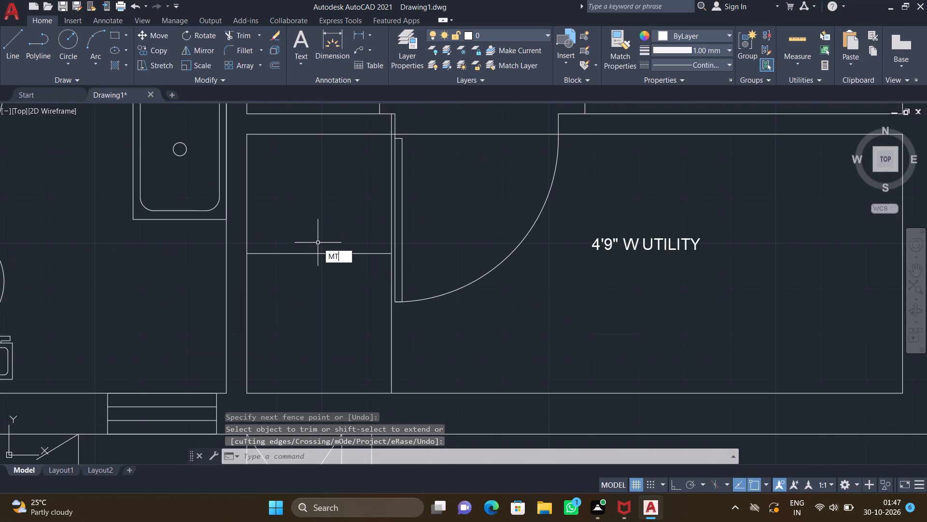
key("Return")
left_click(286, 178)
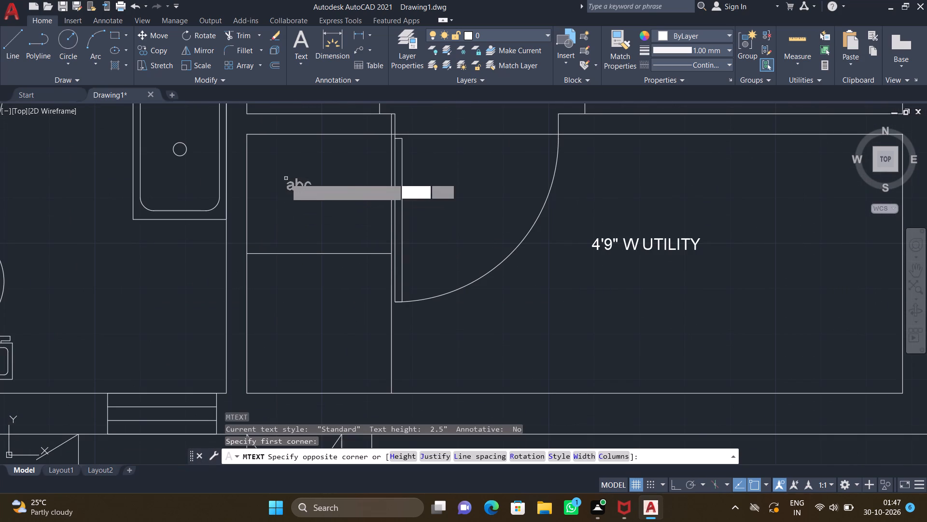
left_click(352, 217)
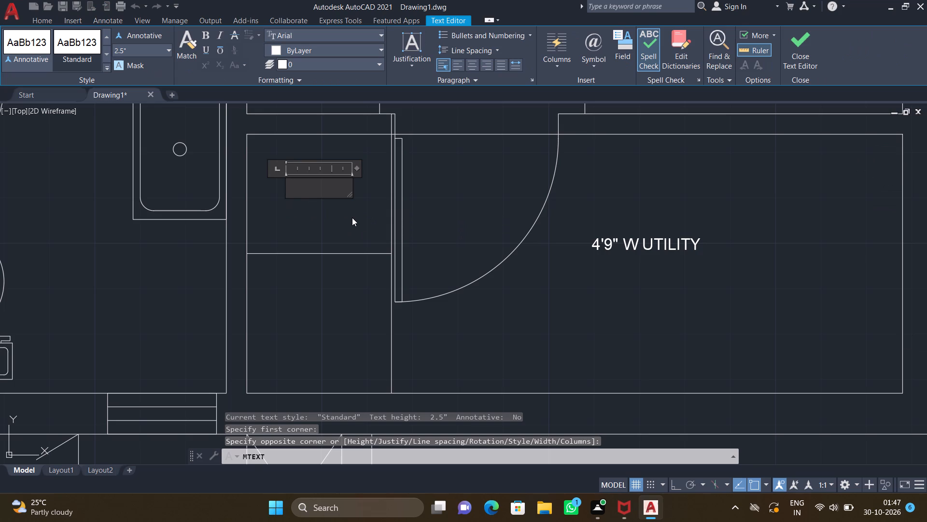
type("wm")
key("Return")
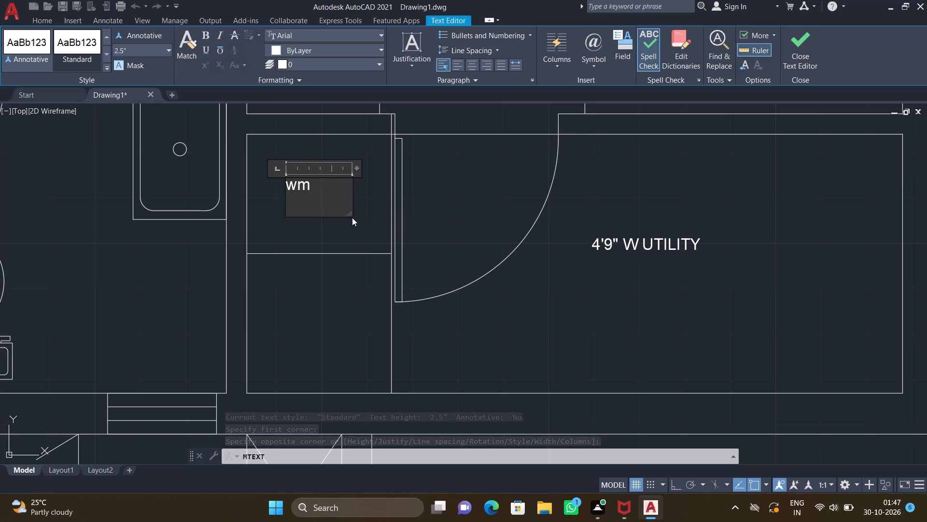
key("Escape")
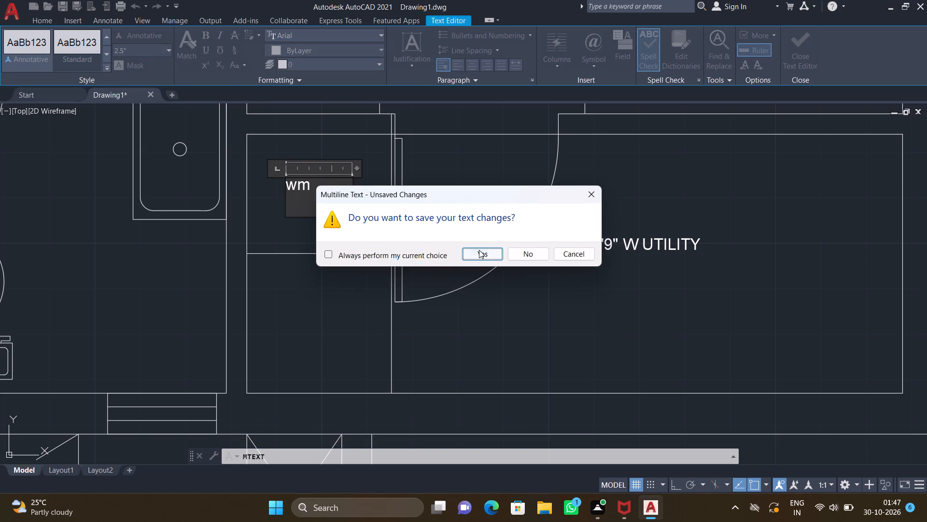
left_click(479, 250)
Move the wm label about 5.7" southeast, closer to the middle of its appliance box.
key("m")
key("Return")
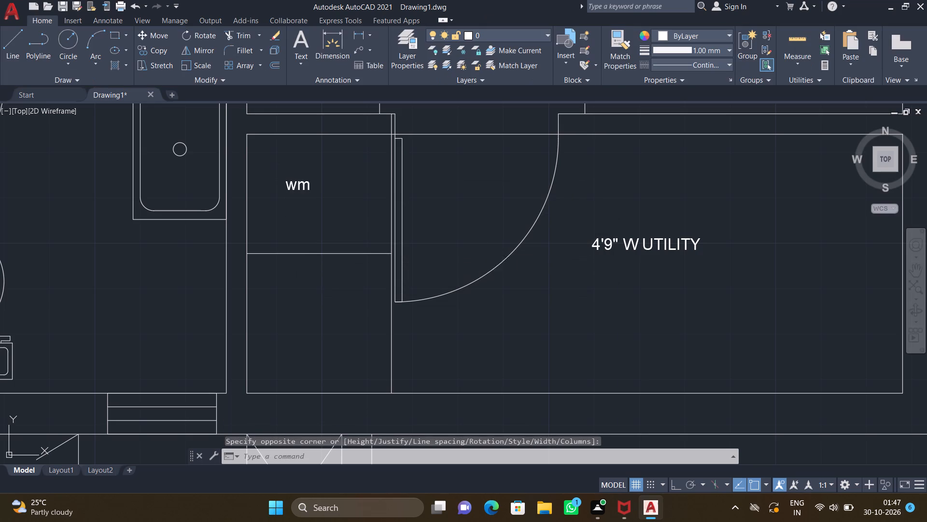
left_click(307, 186)
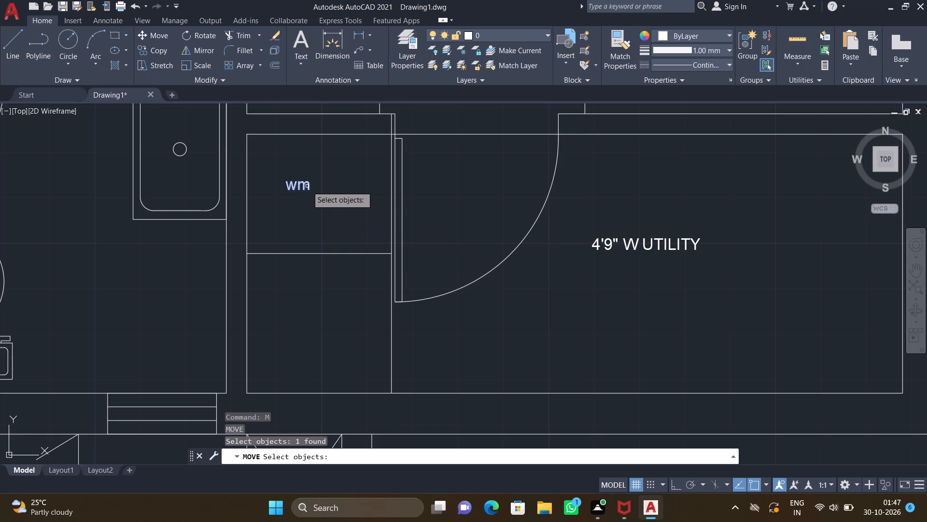
key("Return")
scroll(296, 185, "up", 2)
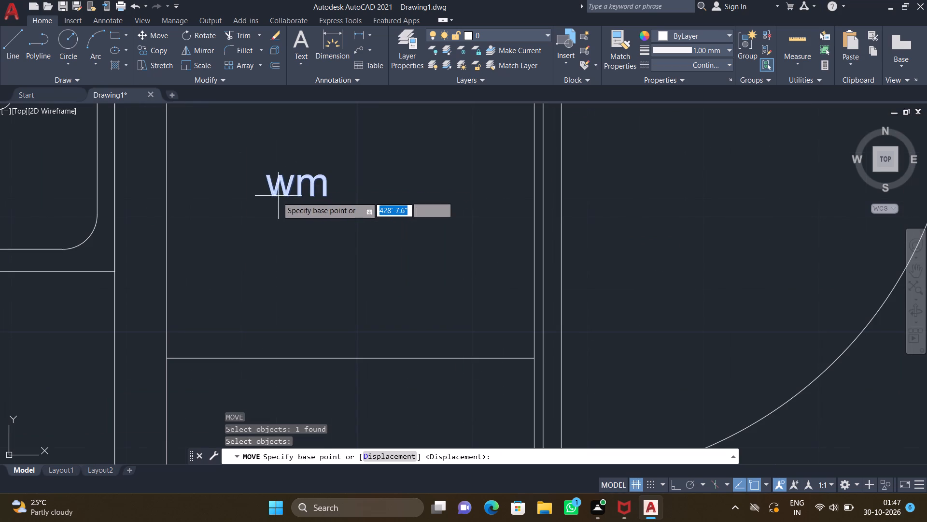
left_click(275, 195)
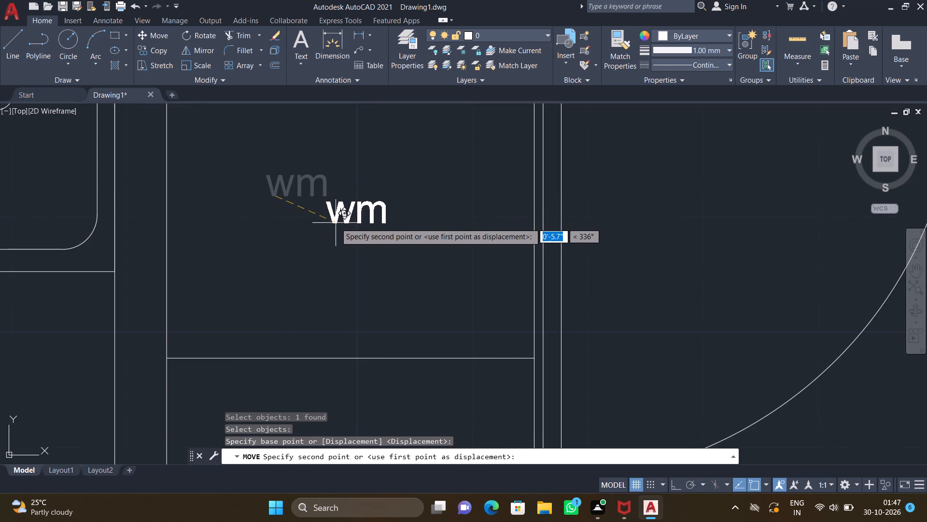
left_click(336, 223)
Add a multiline text label dw in the lower appliance box, directly south of the wm box.
scroll(336, 222, "down", 4)
middle_click_drag(344, 278, 318, 221)
scroll(328, 217, "up", 2)
type("mt")
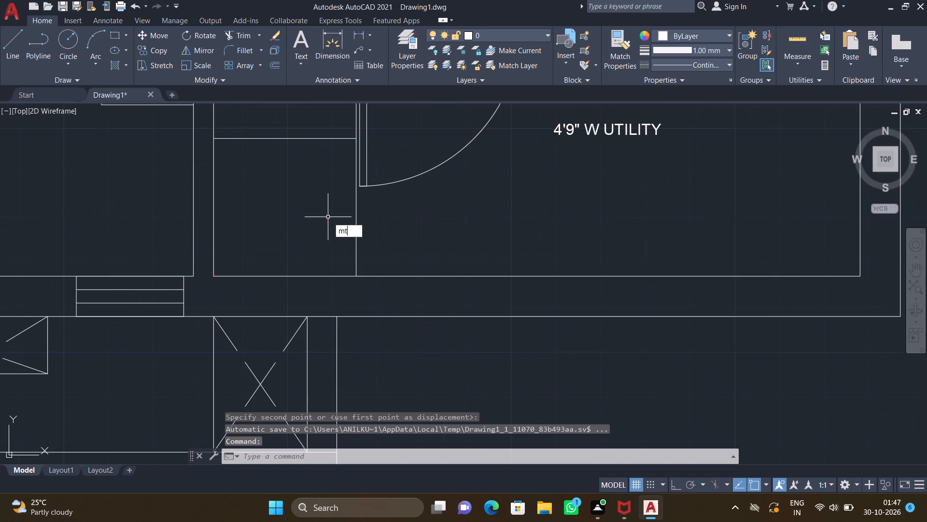
key("Return")
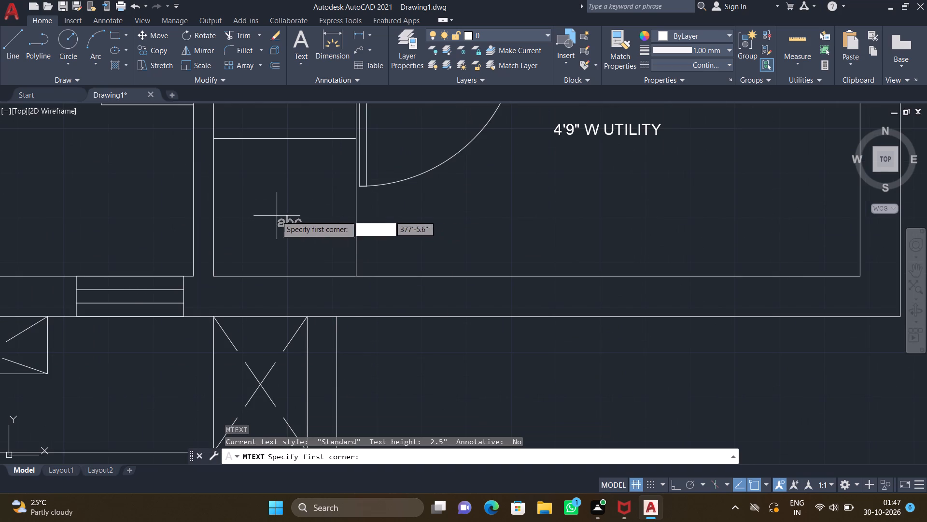
left_click_drag(258, 182, 262, 198)
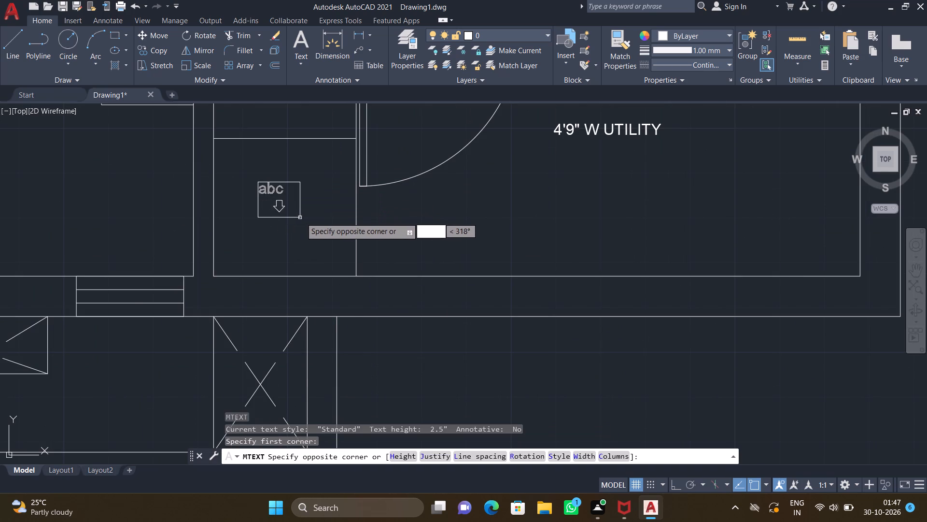
scroll(303, 218, "up", 1)
left_click(330, 225)
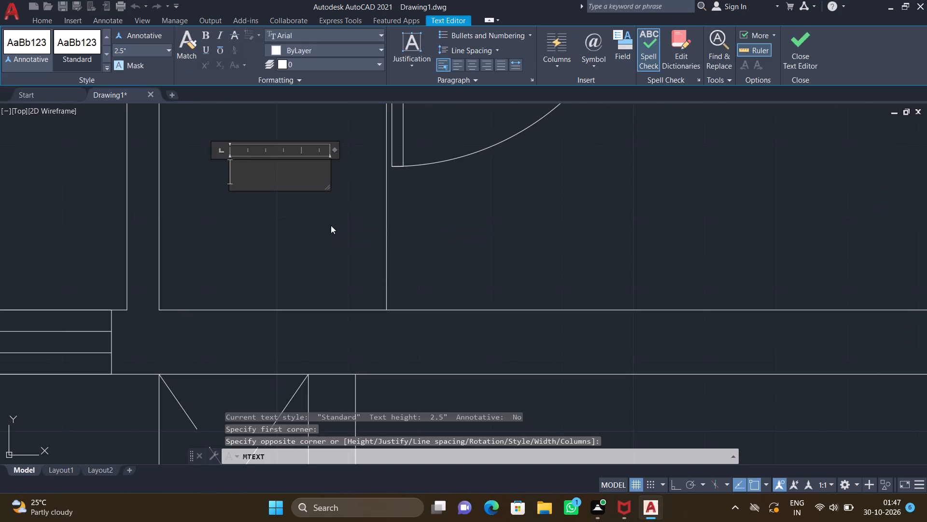
type("dw")
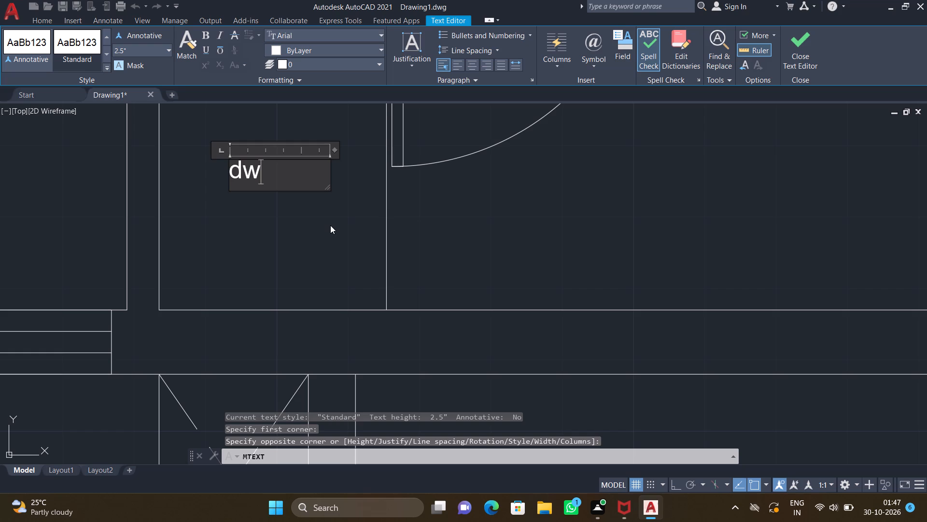
key("Return")
key("Escape")
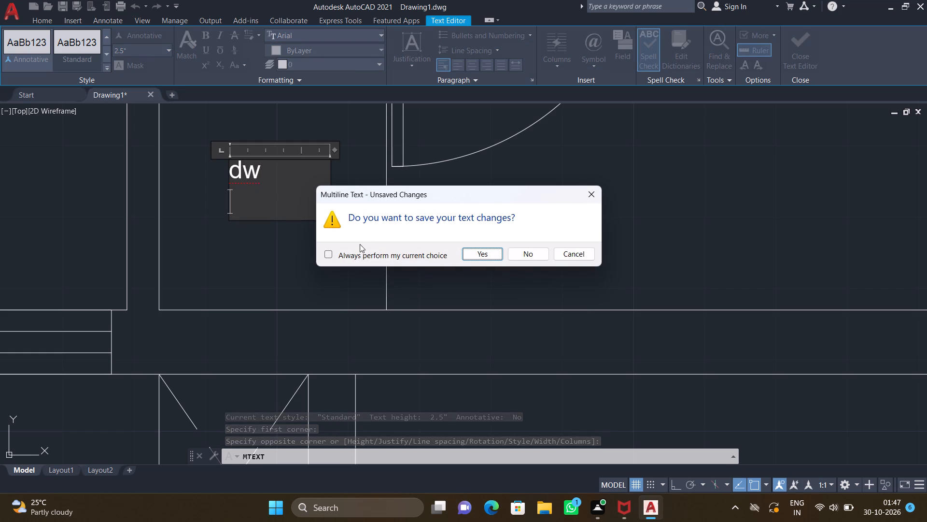
left_click(470, 252)
Move the dw label slightly southeast, closer to the middle of its appliance box.
scroll(293, 203, "down", 2)
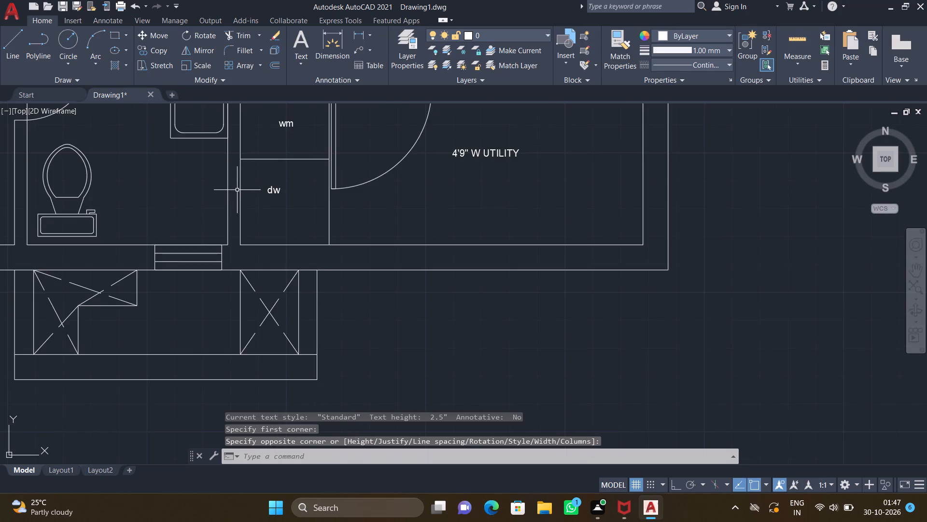
middle_click_drag(241, 192, 329, 219)
scroll(370, 221, "up", 2)
key("m")
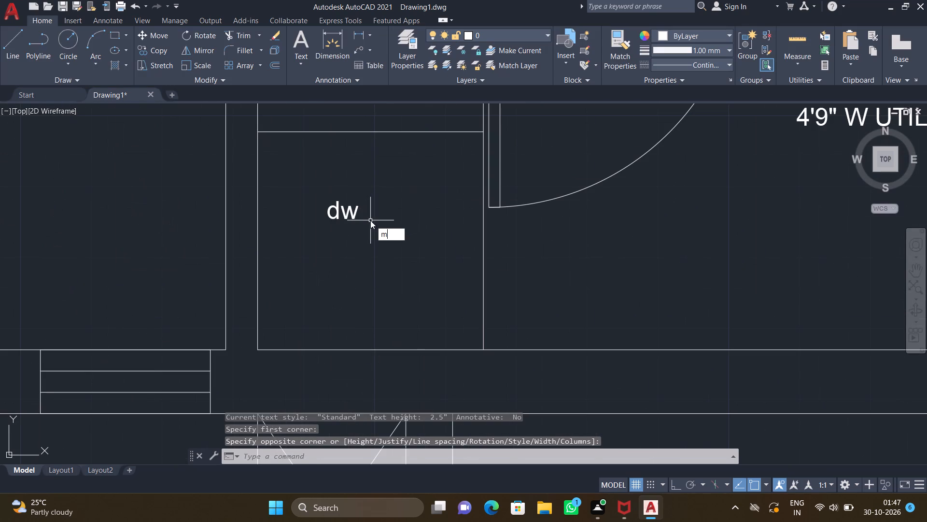
key("Return")
left_click(357, 214)
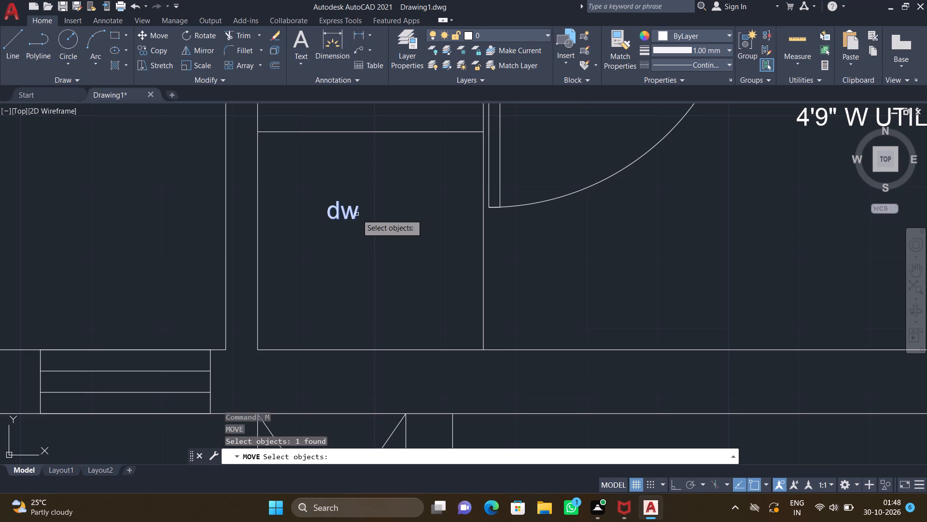
key("Return")
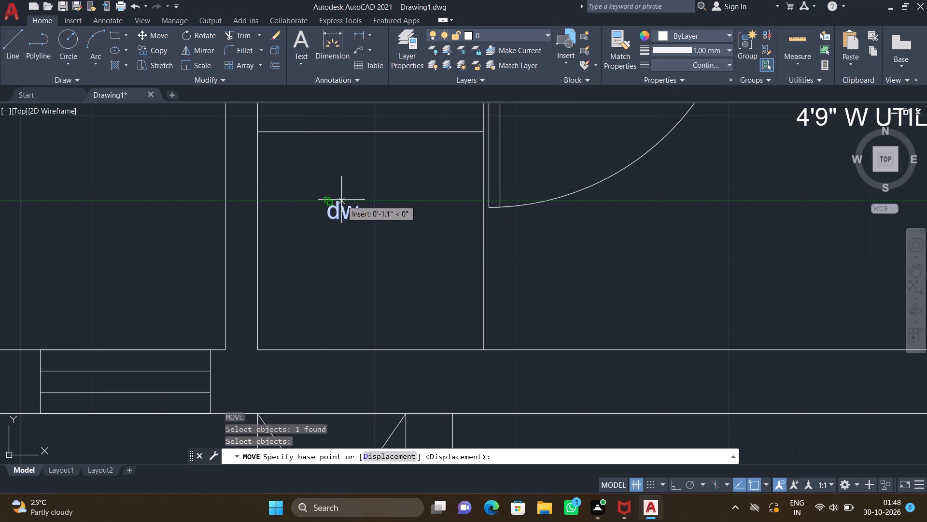
left_click(339, 200)
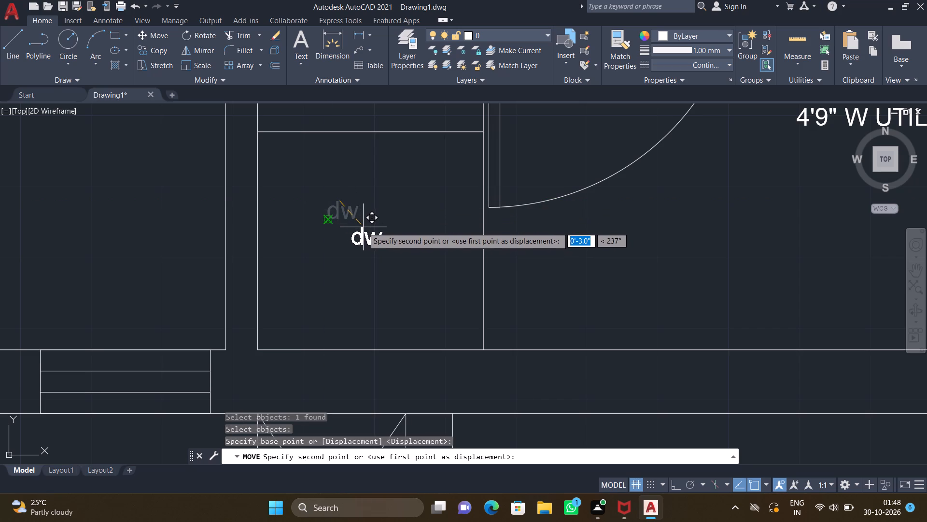
left_click(368, 233)
Add a multiline text label D inside the L-shaped crossed duct outside the toilet's south wall.
scroll(350, 235, "down", 1)
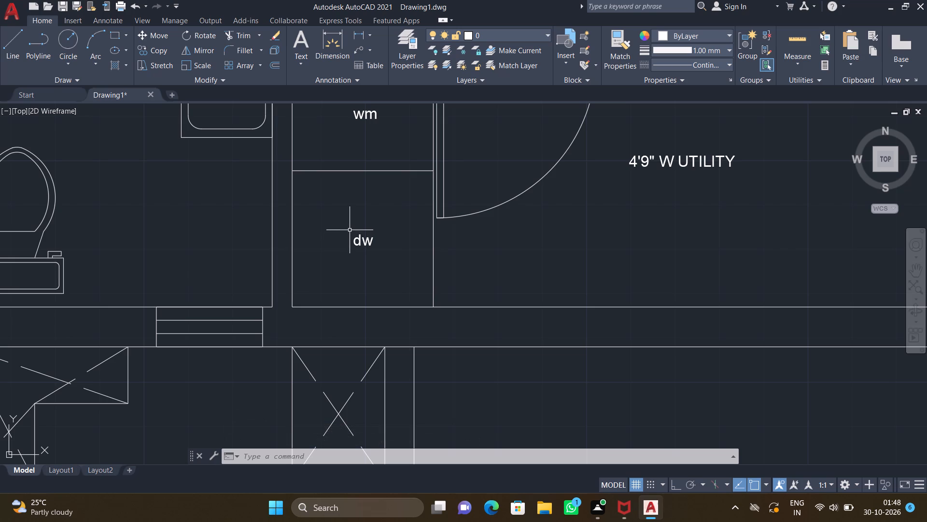
scroll(338, 218, "down", 5)
middle_click_drag(342, 242, 442, 269)
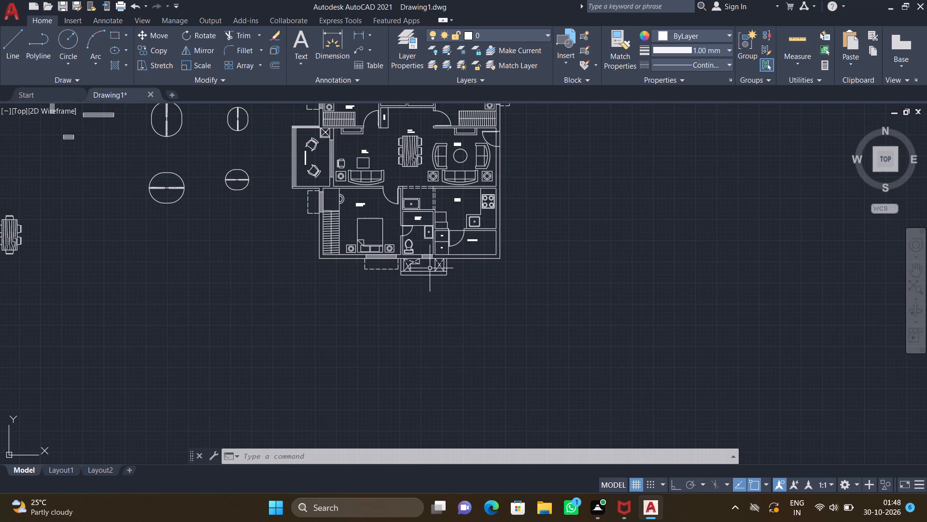
scroll(389, 258, "up", 2)
middle_click_drag(415, 271, 358, 254)
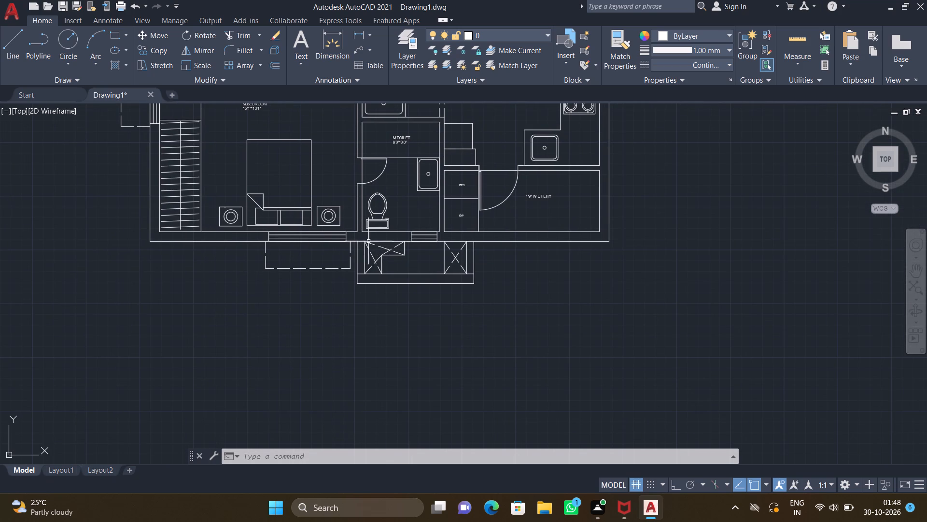
scroll(436, 260, "up", 3)
type("mt")
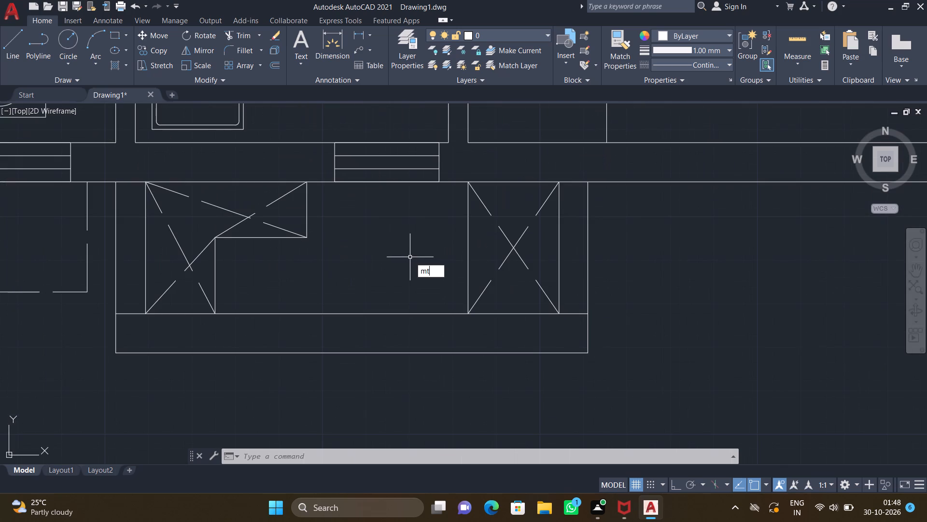
key("Return")
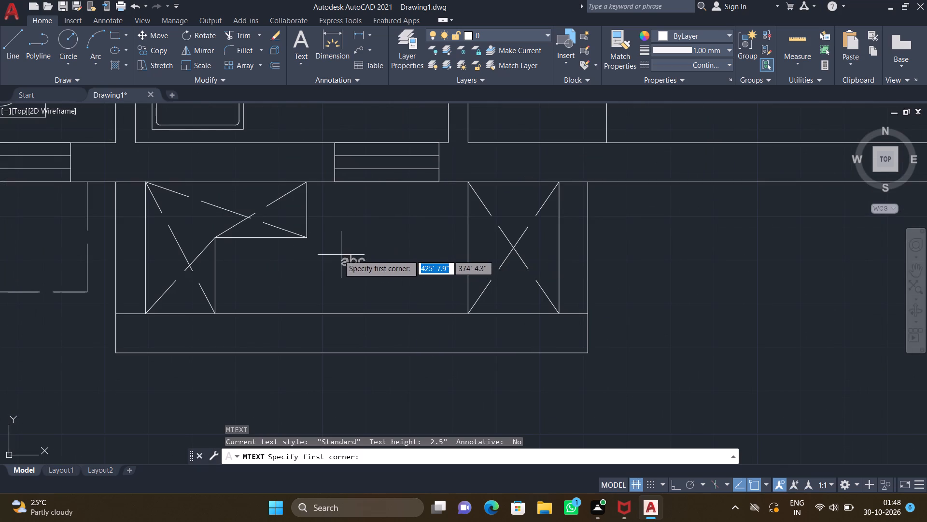
middle_click_drag(338, 255, 421, 266)
scroll(327, 214, "up", 3)
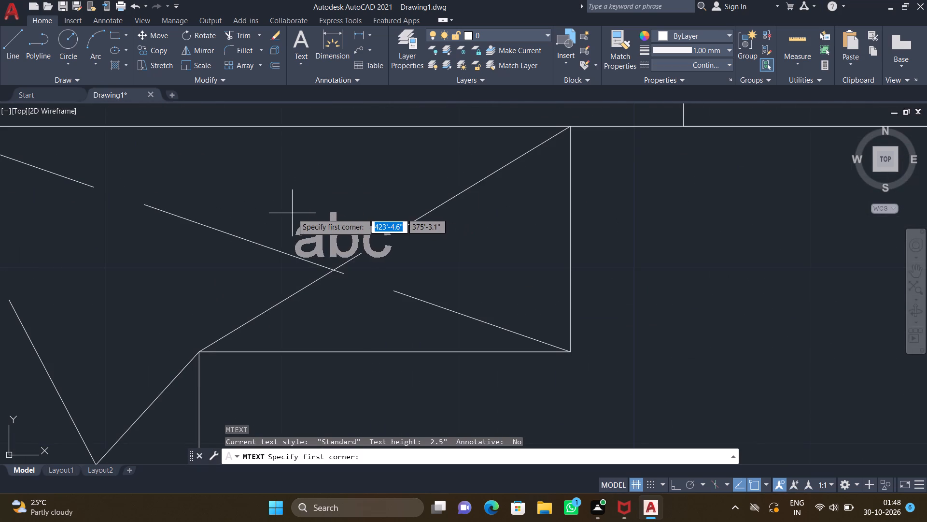
left_click_drag(303, 210, 309, 217)
left_click(352, 247)
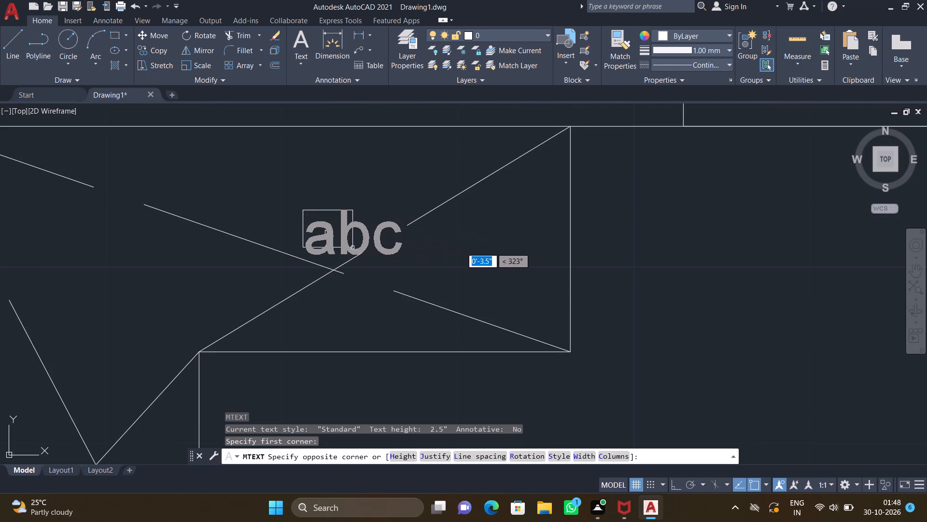
key("d")
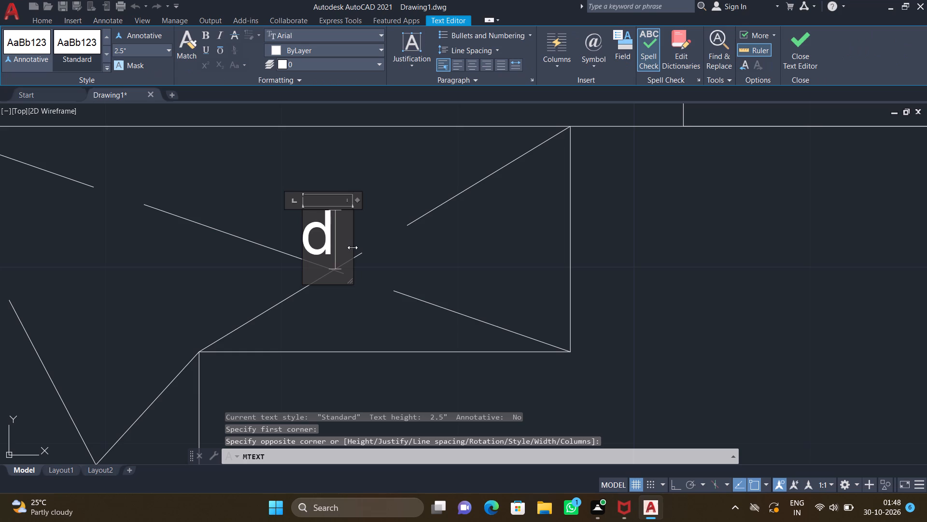
key("BackSpace")
key("d")
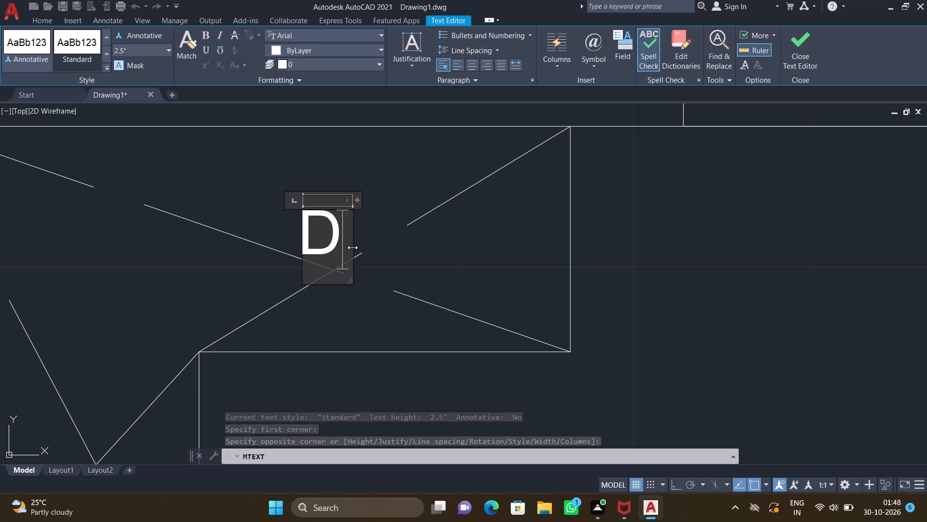
key("Return")
key("Escape")
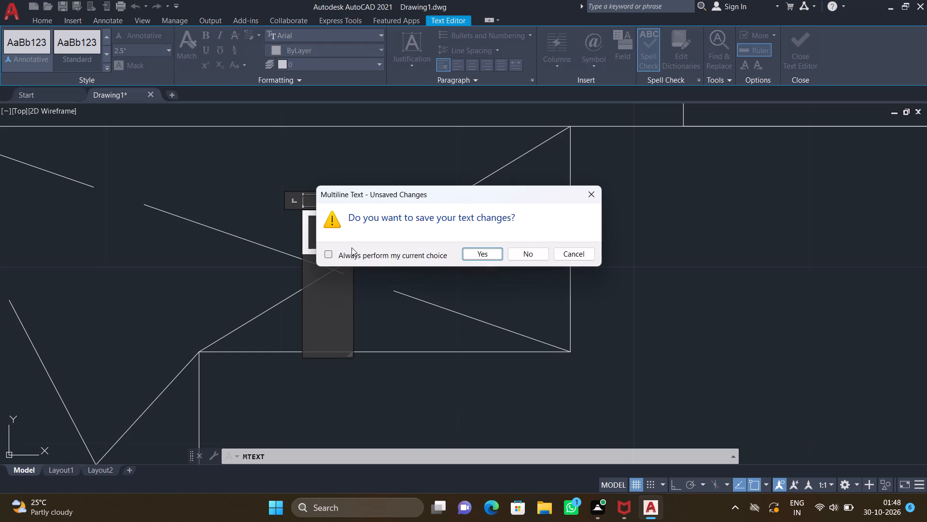
left_click(483, 255)
Add a multiline text label D at the centre of the rectangular crossed duct south of the dw box.
scroll(462, 263, "down", 3)
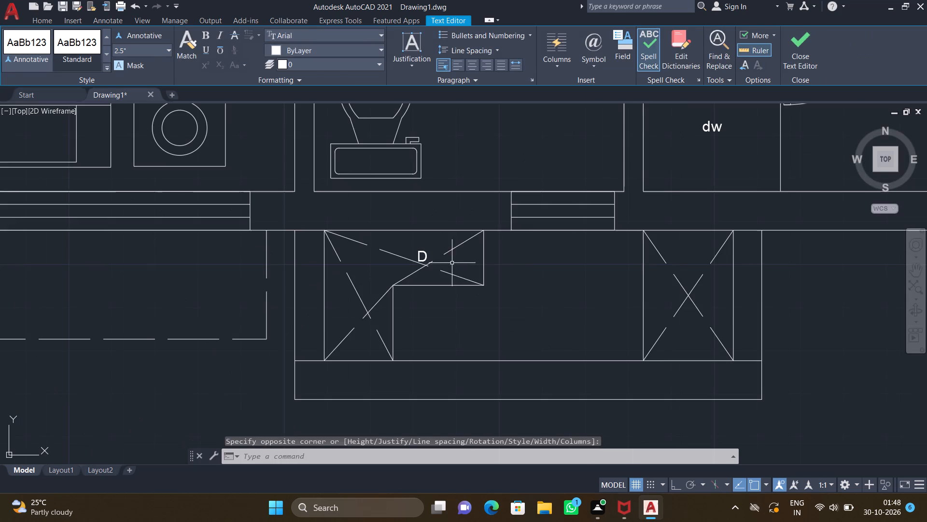
middle_click_drag(457, 269, 448, 267)
scroll(415, 261, "down", 1)
middle_click_drag(493, 301, 336, 283)
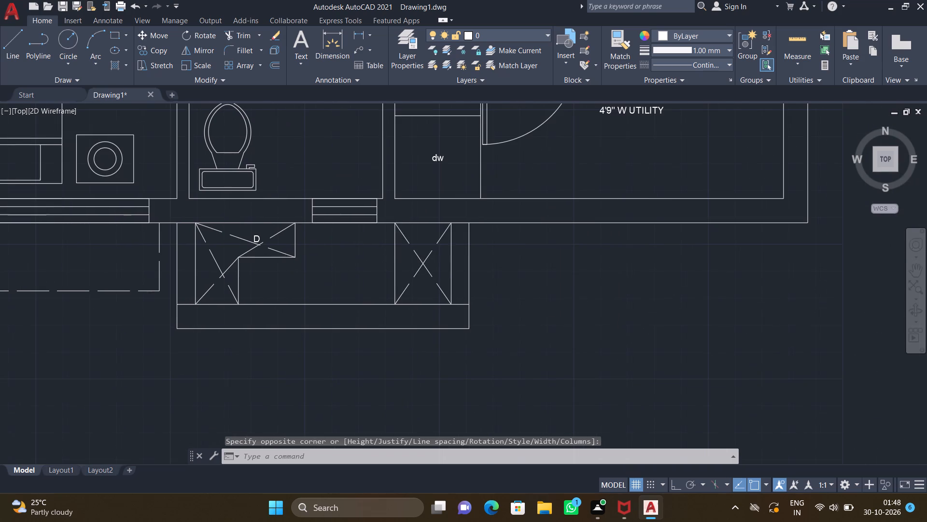
scroll(425, 262, "up", 2)
type("MT")
key("Return")
scroll(413, 241, "up", 3)
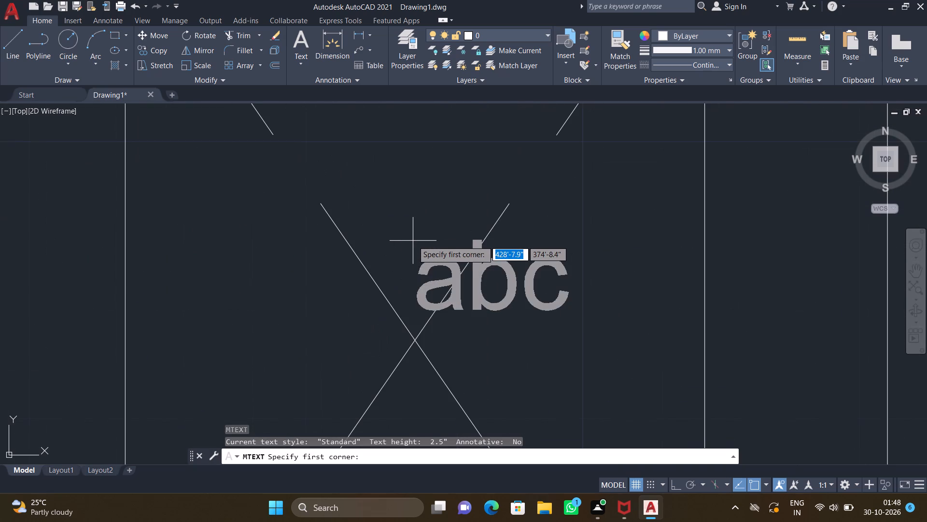
left_click(388, 238)
left_click(433, 283)
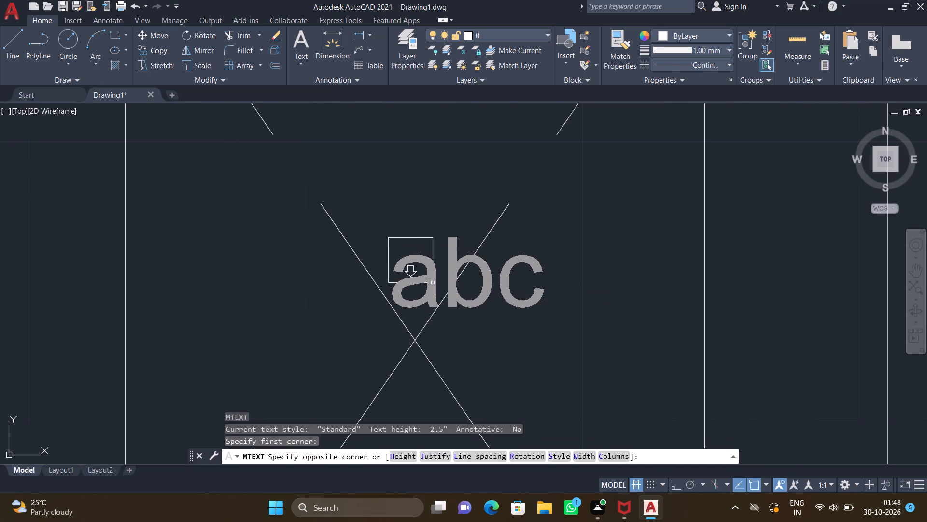
key("d")
key("Return")
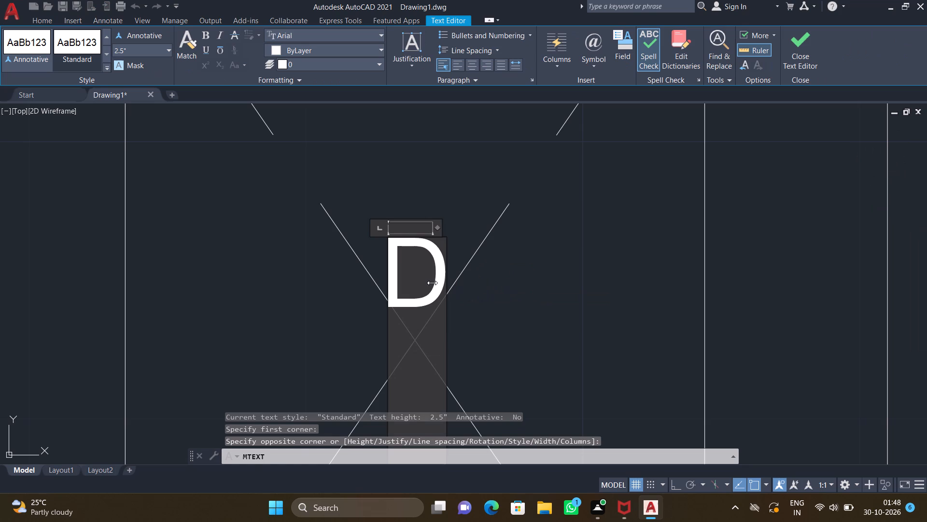
key("Escape")
left_click(479, 252)
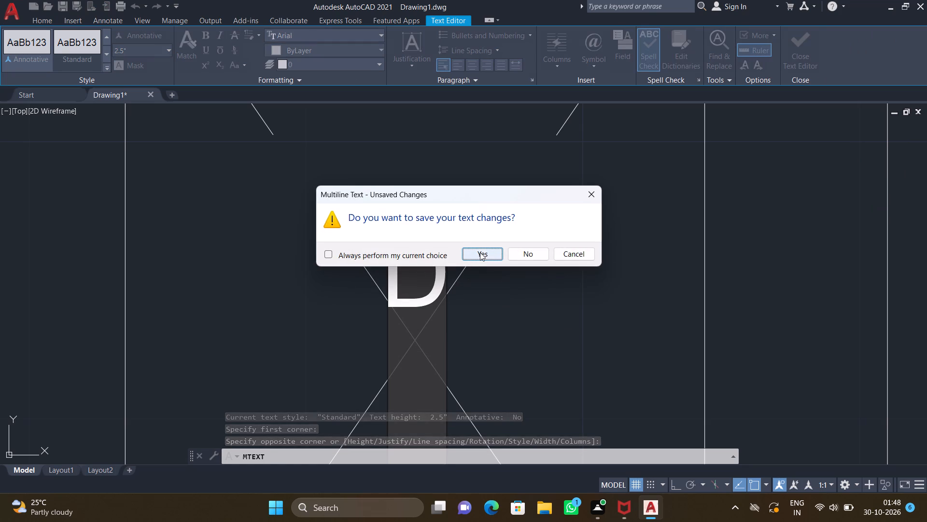
scroll(468, 255, "down", 3)
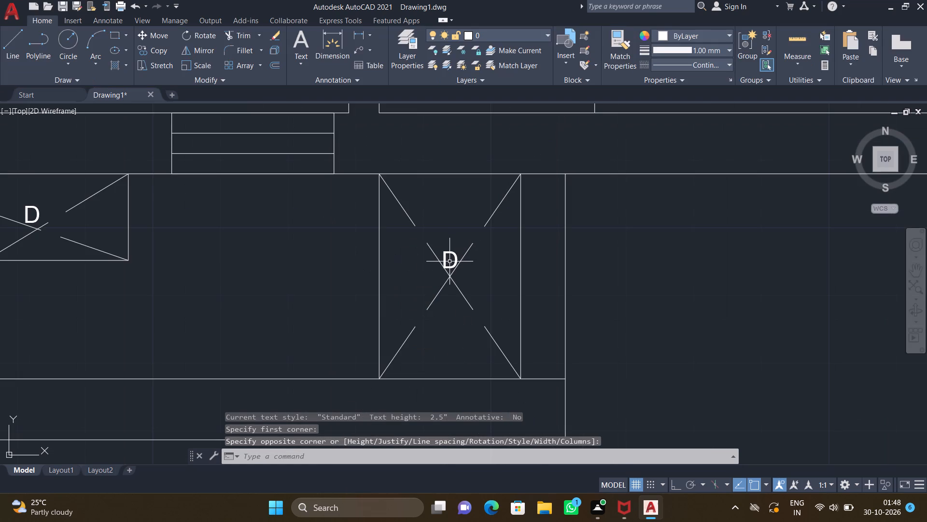
Trim the short inner line between the L-shaped duct's southwest corner and the shaft's outer west line.
scroll(381, 282, "down", 3)
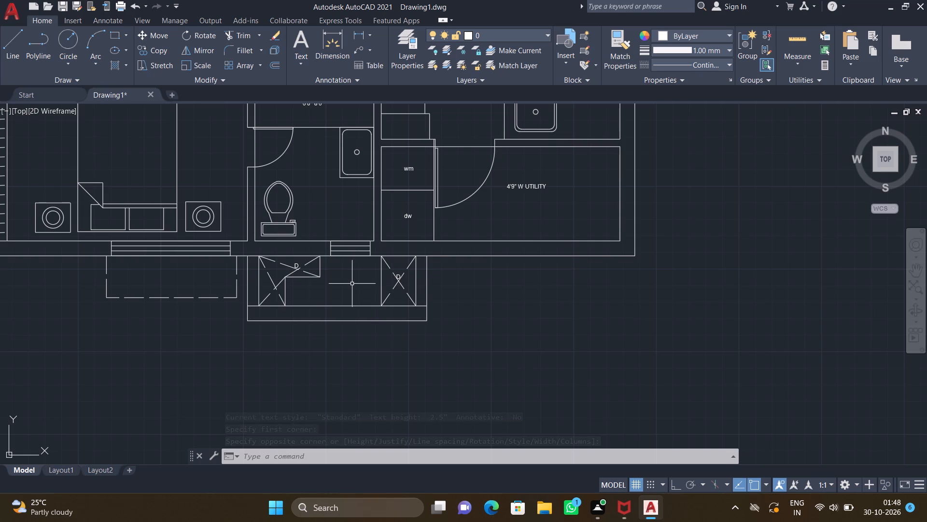
scroll(265, 311, "up", 2)
type("TR")
key("Return")
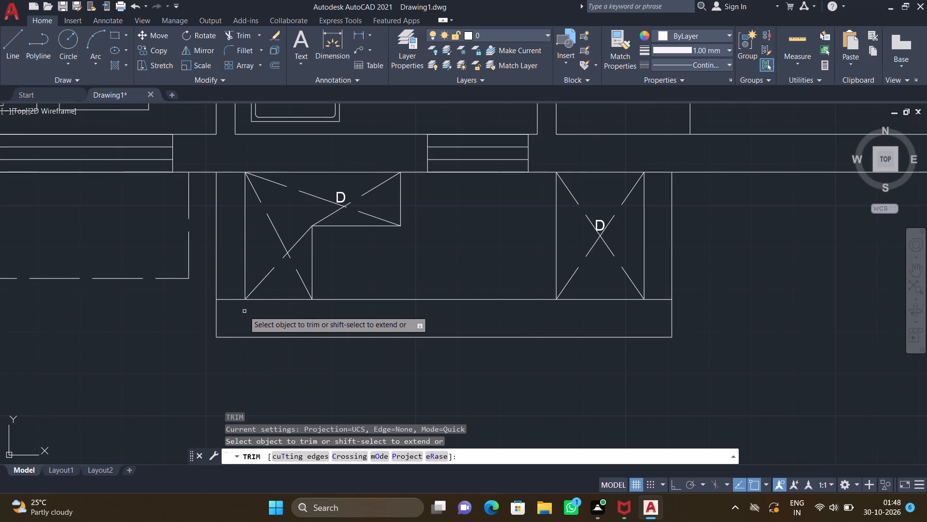
scroll(230, 299, "up", 1)
left_click(230, 298)
left_click(232, 312)
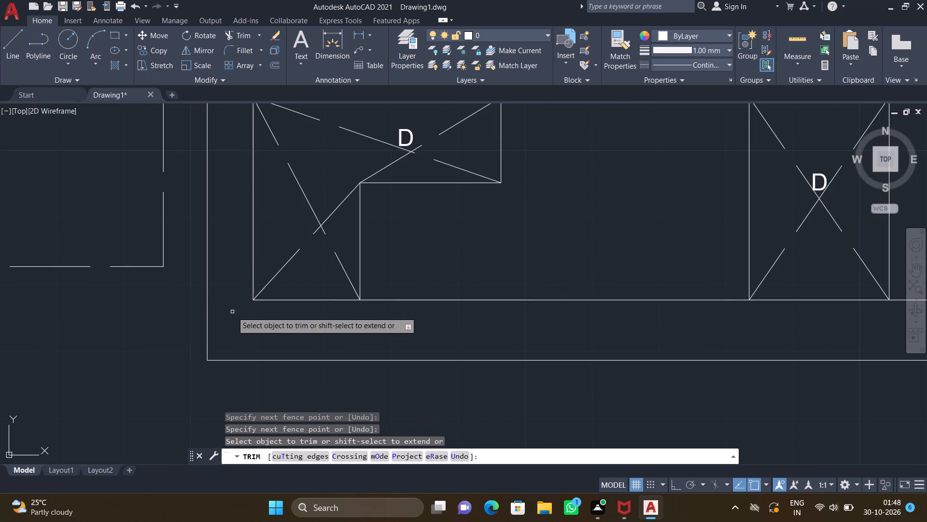
key("Return")
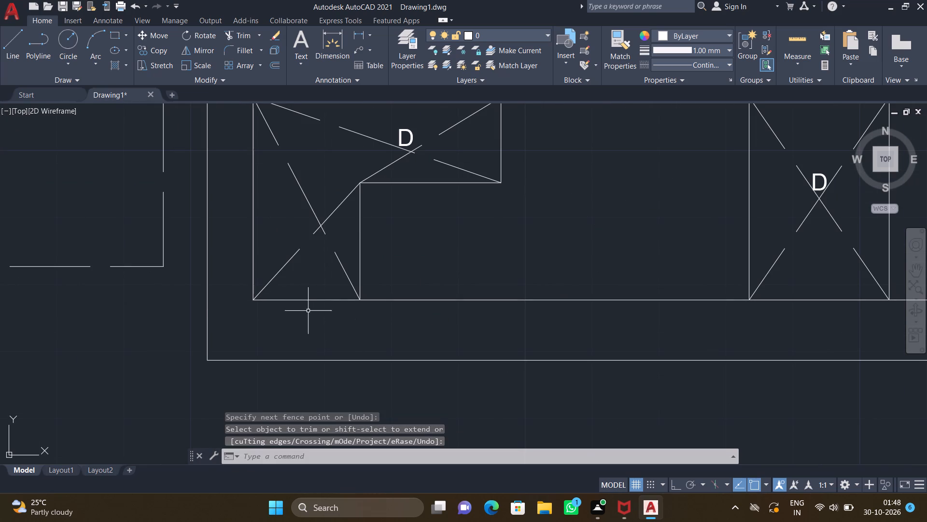
With Ortho on, draw a vertical line about 8.9" long across the shaft's south wall, east of the L-shaped duct's lower leg.
scroll(355, 304, "down", 1)
key("k")
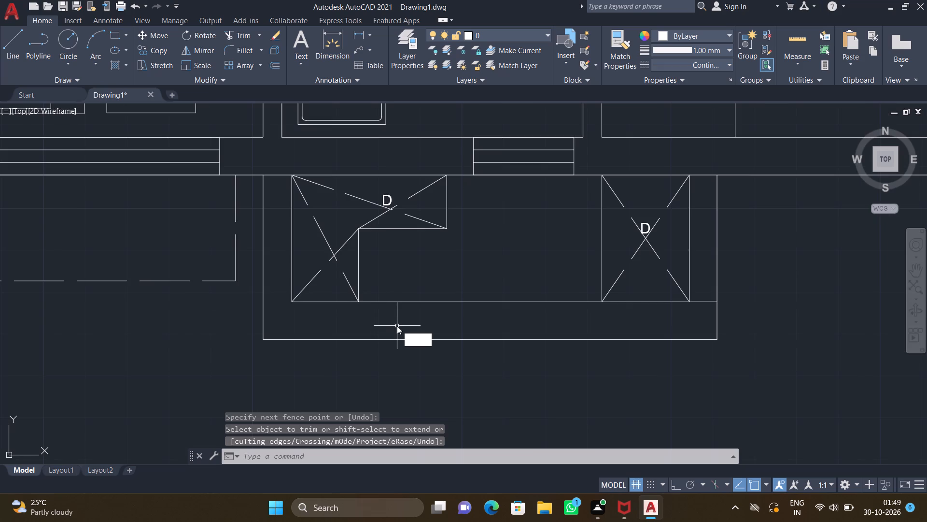
key("Escape")
key("l")
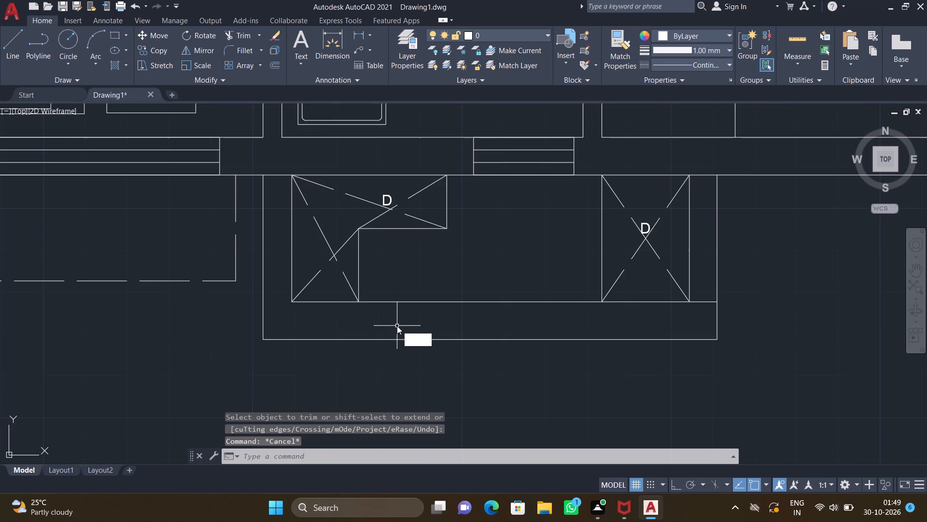
key("Return")
middle_click_drag(403, 332, 325, 301)
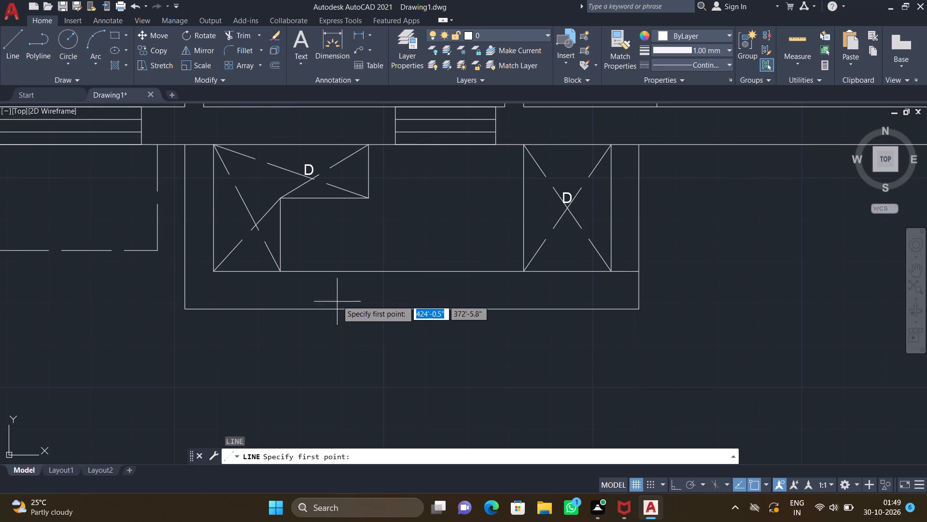
scroll(330, 276, "up", 1)
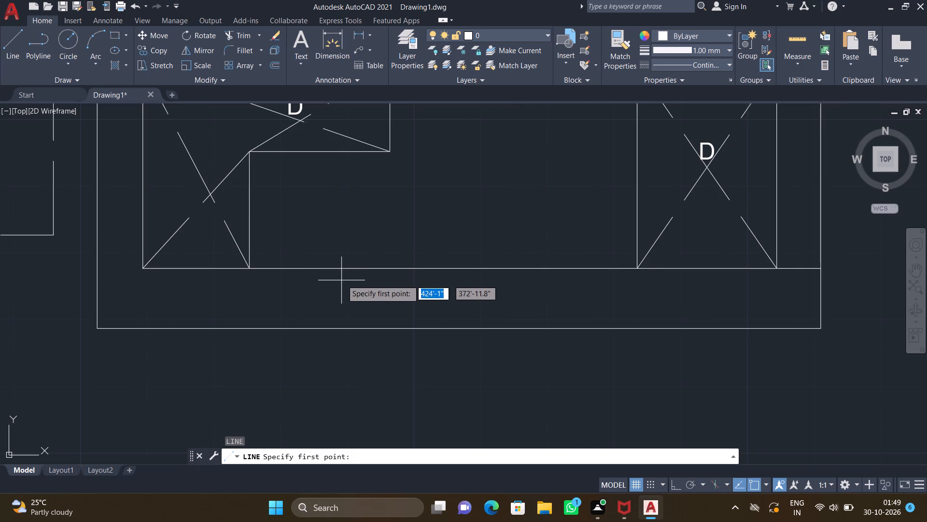
left_click_drag(354, 269, 355, 280)
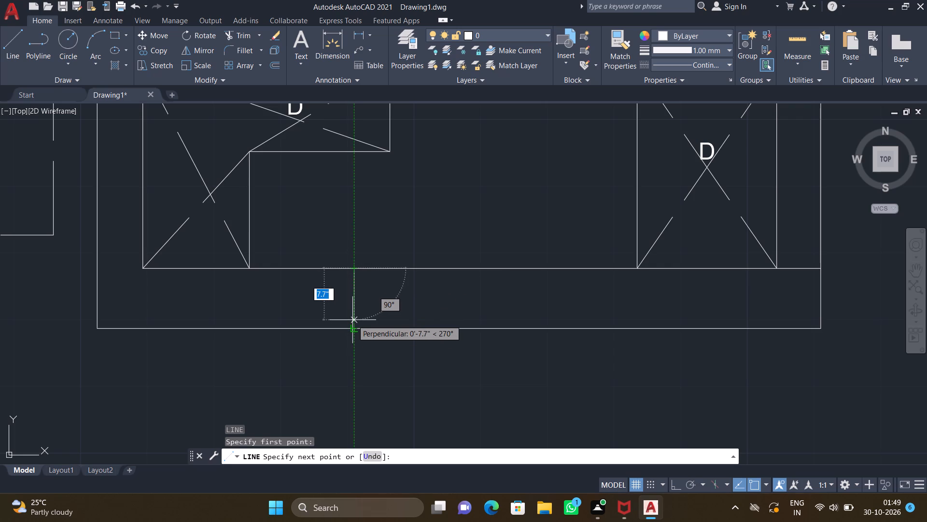
key("F8")
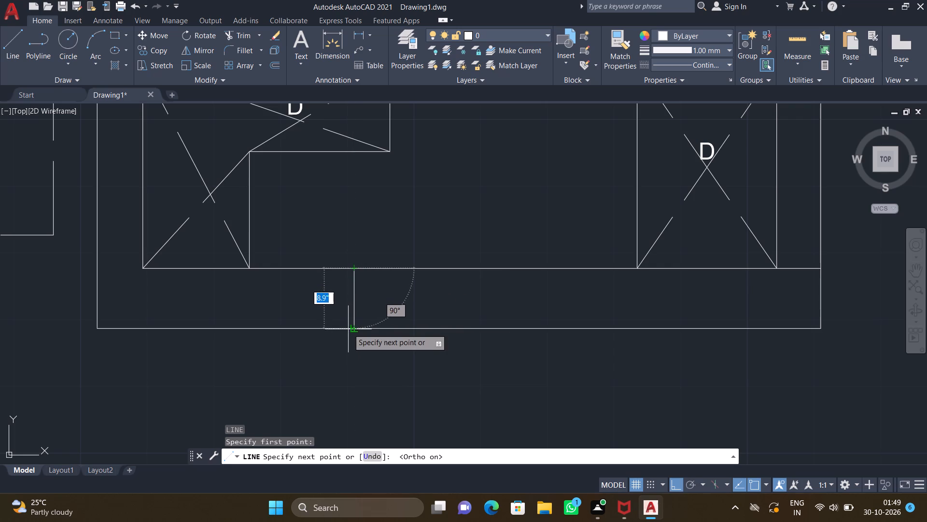
left_click(353, 329)
key("Return")
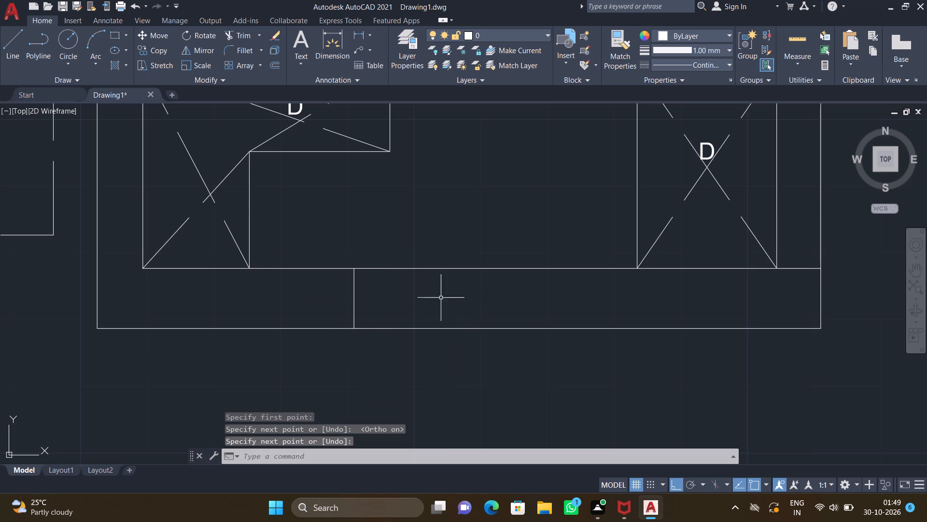
Draw a vertical line from the rectangular duct's southwest corner down to the shaft's outer south line.
scroll(431, 318, "down", 2)
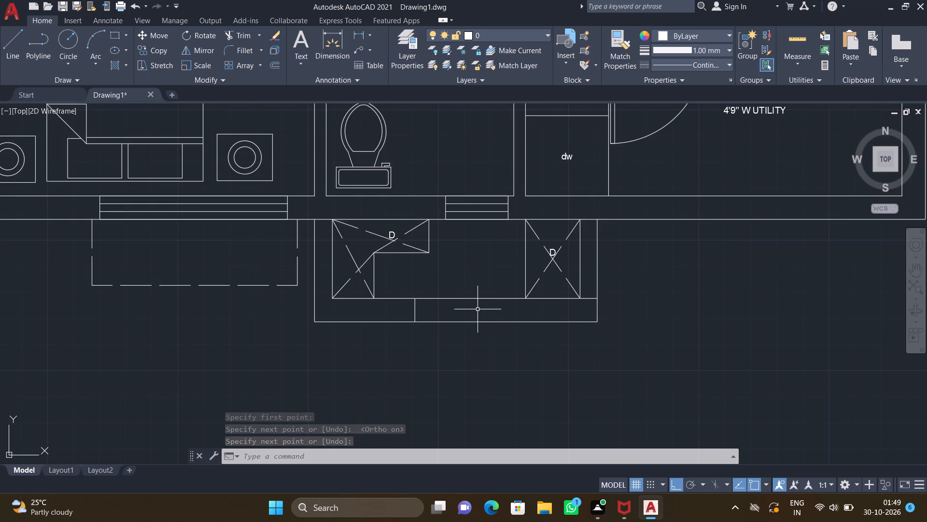
key("l")
key("Return")
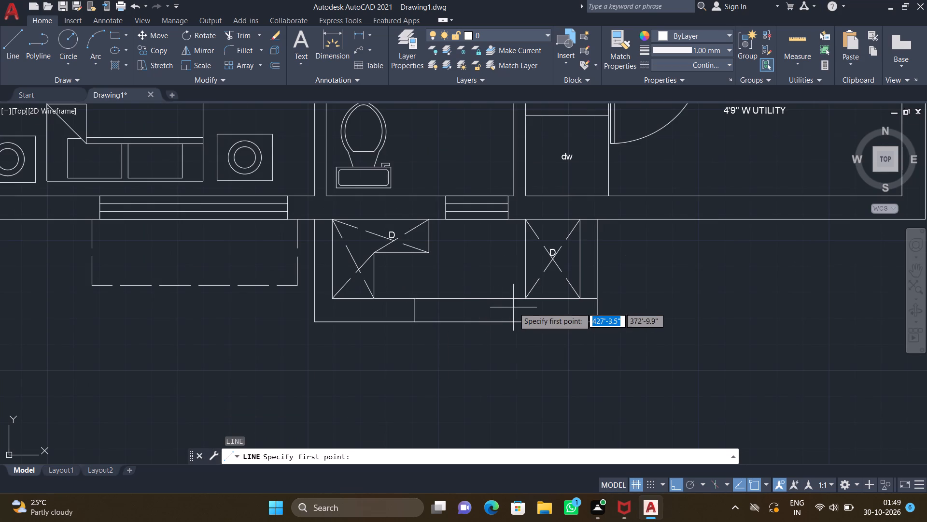
scroll(527, 300, "up", 2)
left_click_drag(521, 298, 518, 312)
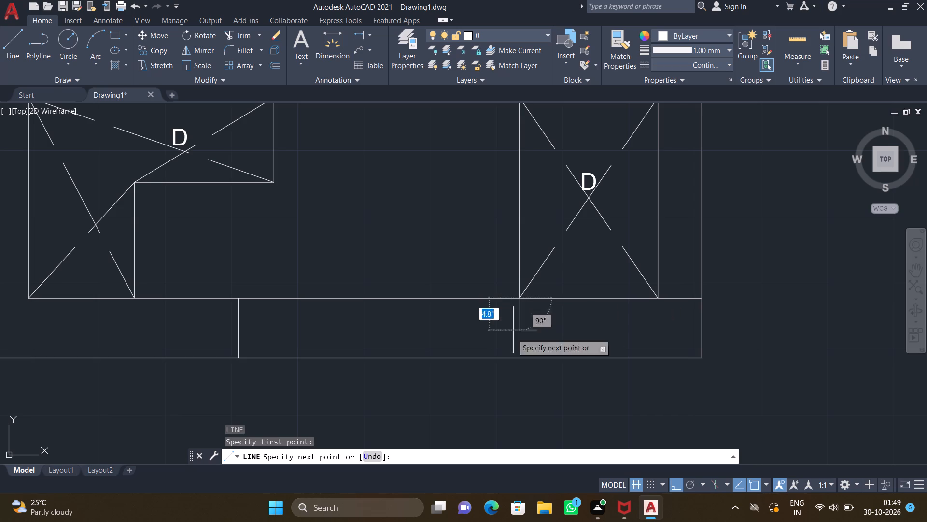
left_click(517, 356)
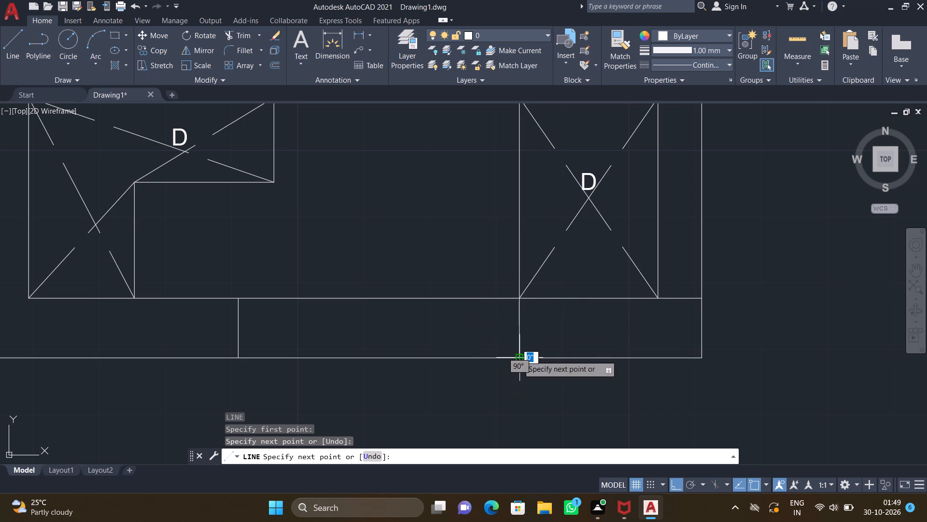
key("Return")
Trim the shaft's inner south wall line between the two vertical lines to open the wall.
type("TR")
key("Return")
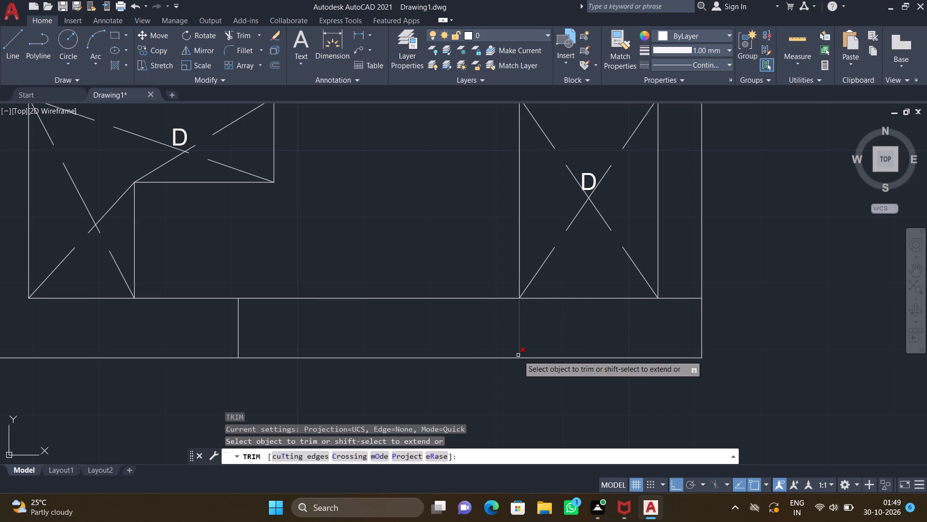
left_click(432, 298)
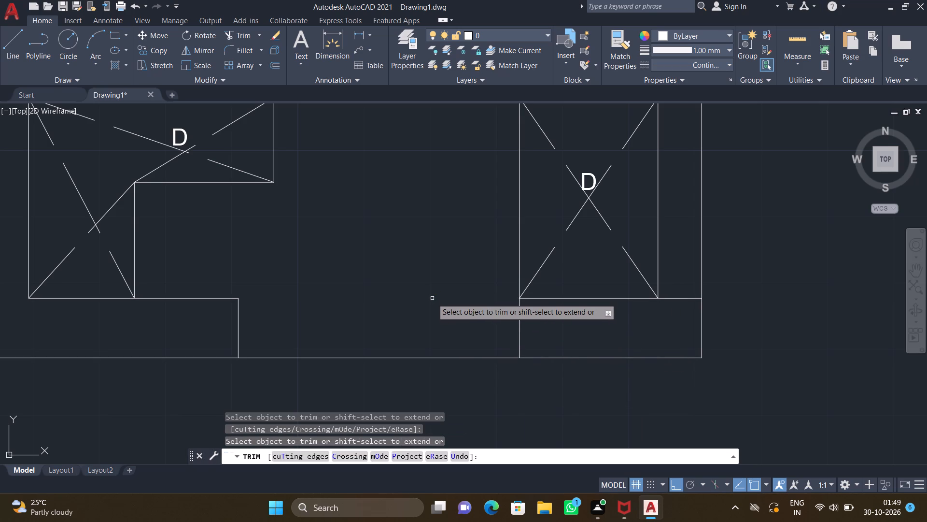
key("Return")
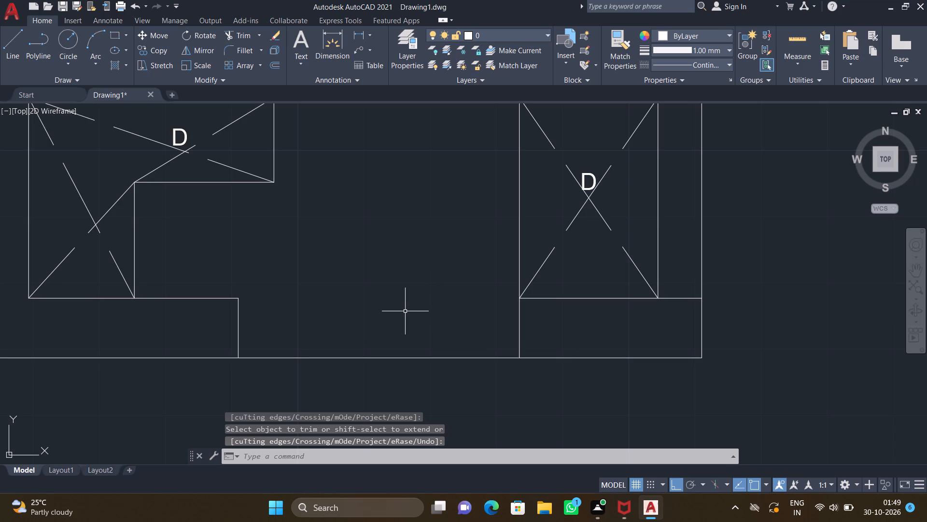
Trim the apartment's outer south wall line at the shaft's west and east ends, beside the two ducts.
scroll(404, 308, "down", 4)
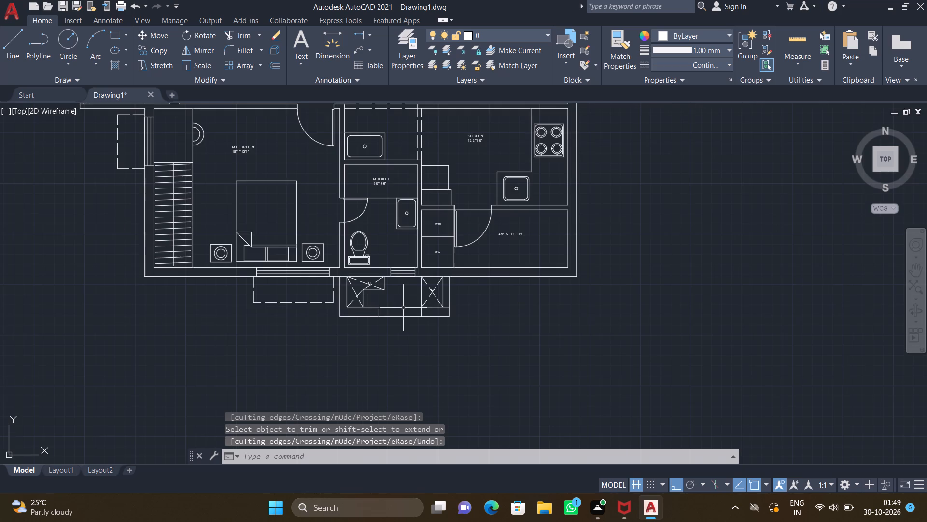
middle_click_drag(388, 311, 365, 337)
scroll(289, 289, "up", 1)
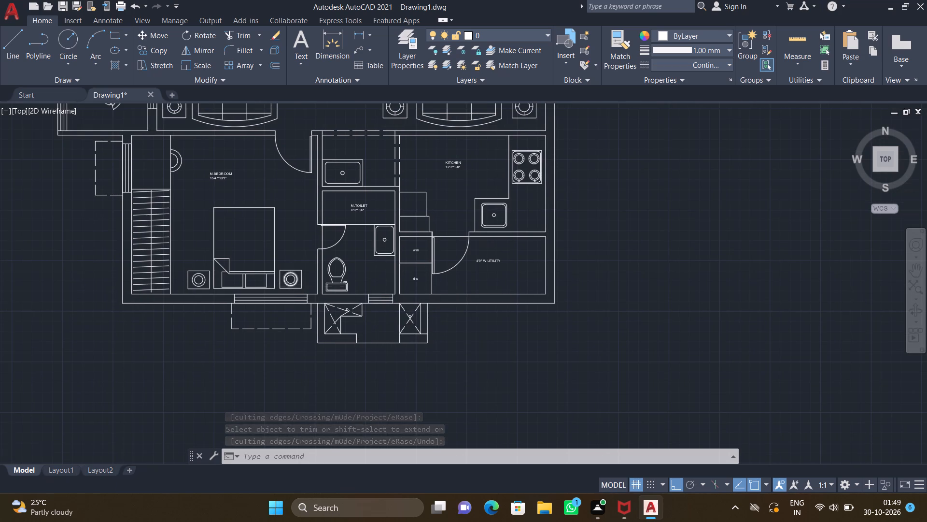
scroll(289, 290, "up", 1)
middle_click_drag(332, 322, 297, 271)
type("TR")
key("Return")
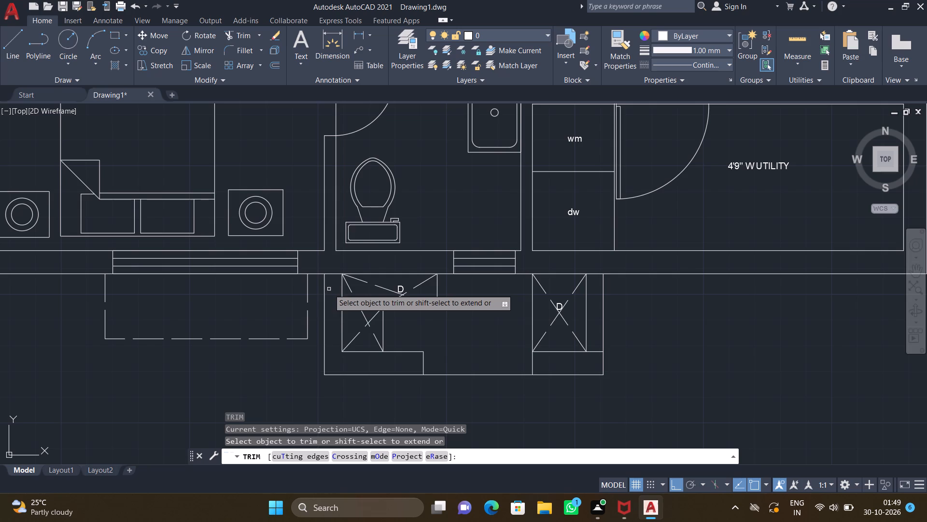
scroll(328, 274, "up", 2)
left_click_drag(324, 261, 333, 280)
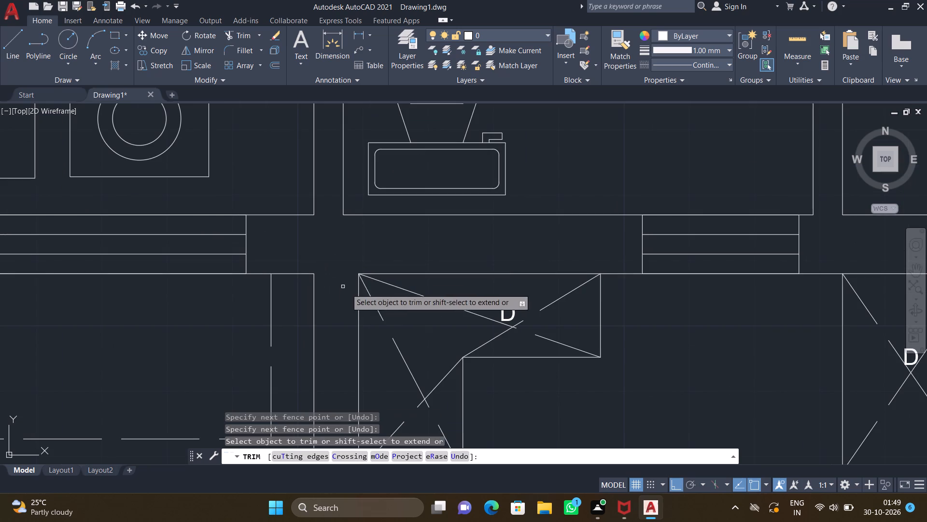
scroll(398, 307, "down", 3)
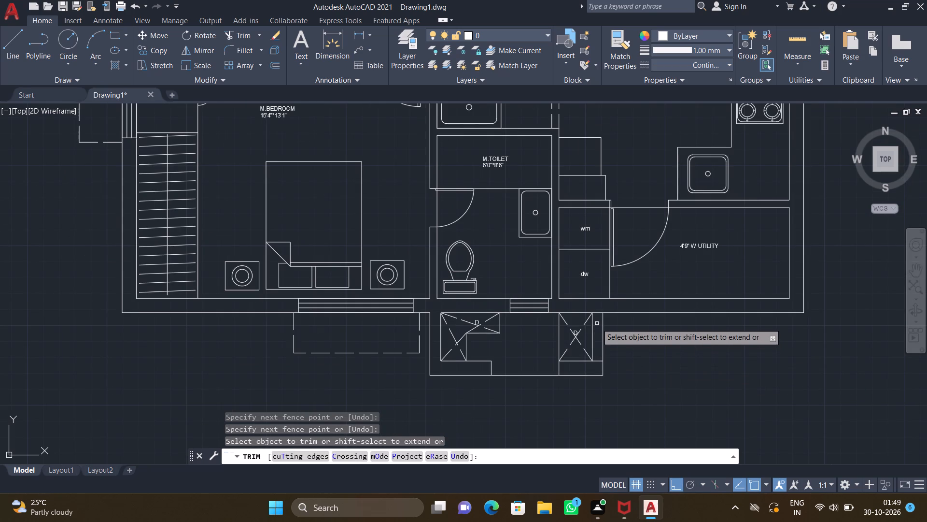
scroll(593, 315, "up", 2)
left_click_drag(600, 303, 601, 319)
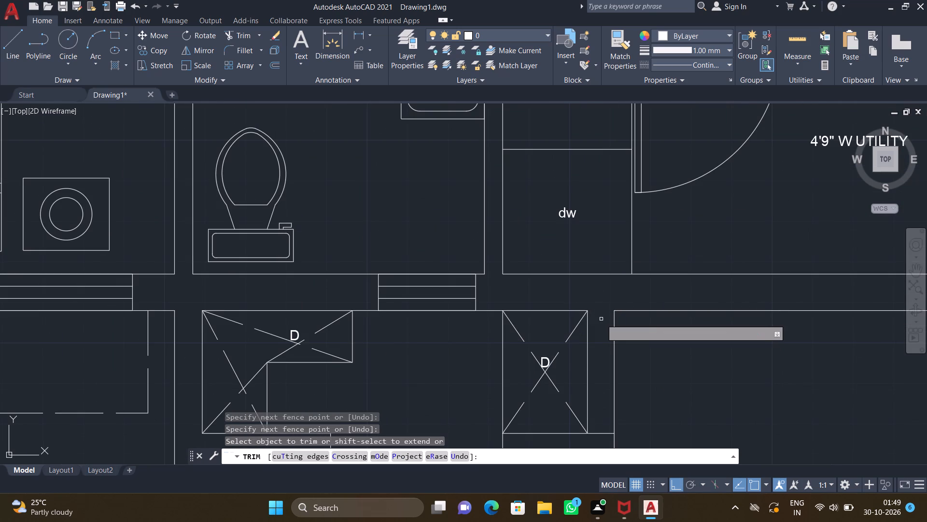
key("Return")
Start a line from the dw box's southeast corner down across the utility's south wall.
scroll(562, 351, "down", 2)
middle_click_drag(707, 348, 520, 307)
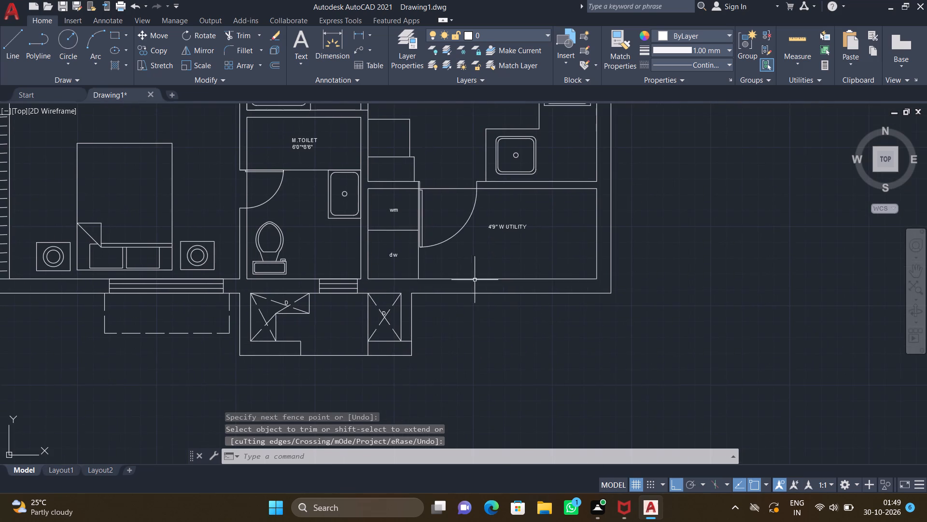
scroll(473, 285, "up", 2)
key("l")
key("Return")
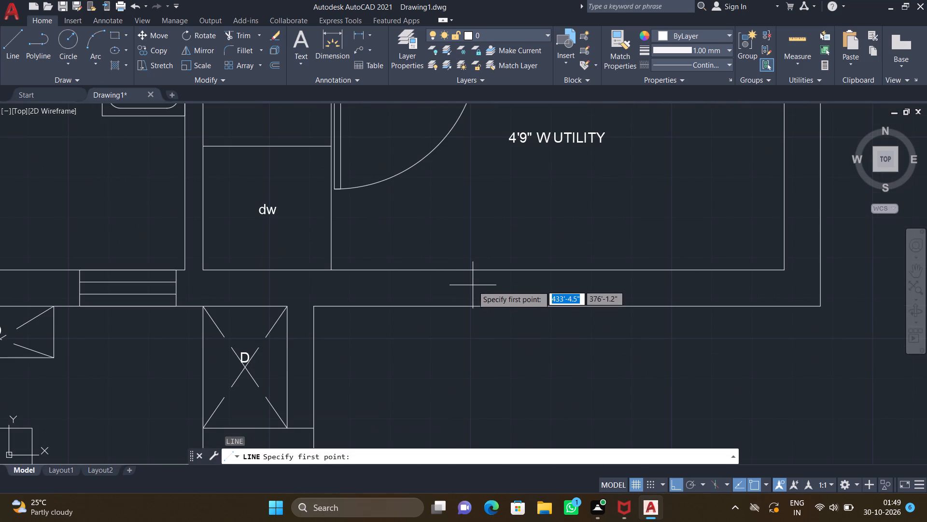
scroll(334, 276, "up", 1)
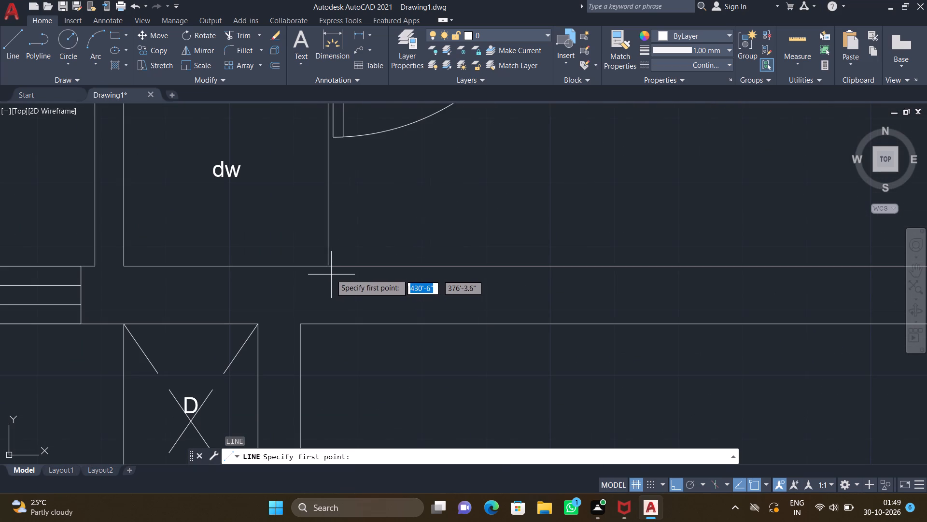
left_click_drag(327, 265, 329, 270)
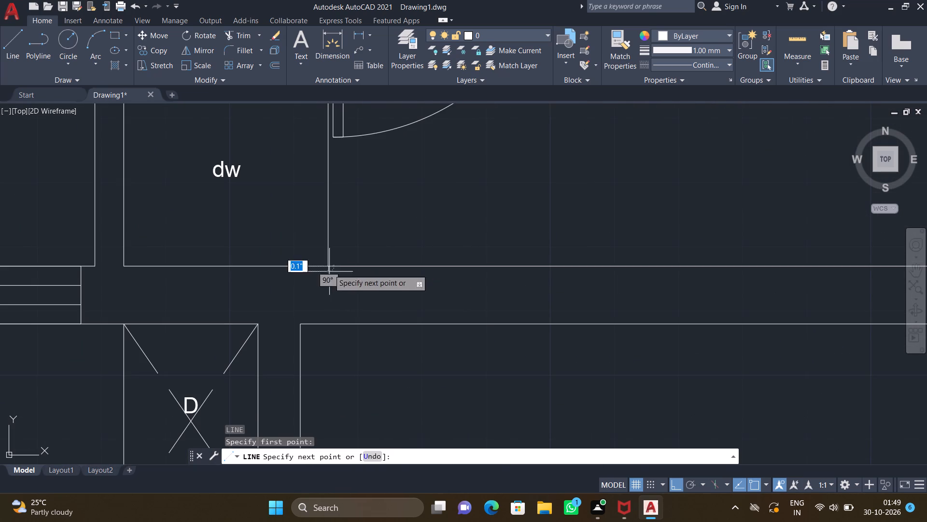
End the line from the dw box's southeast corner on the outer line of the utility's south wall.
left_click(327, 324)
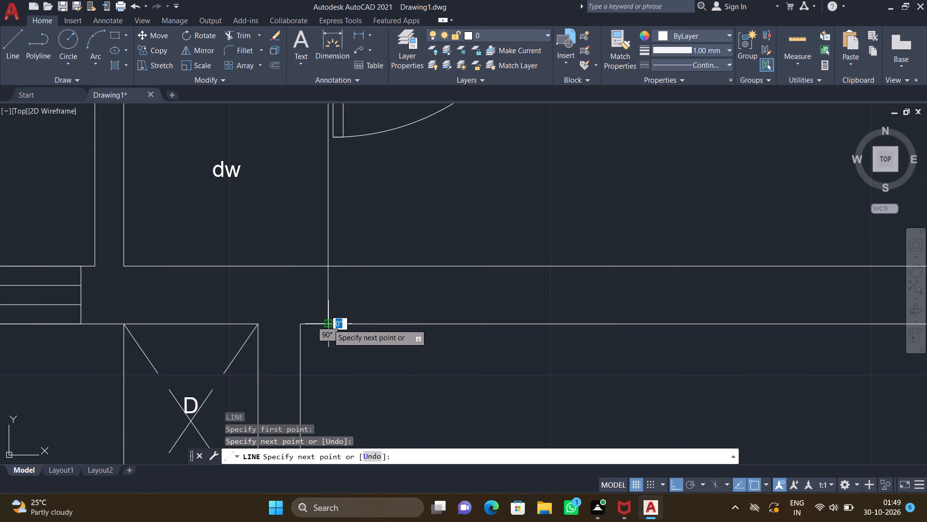
key("Return")
Draw a 9" vertical line across the utility's south wall, between its inner and outer lines, toward the east end.
scroll(405, 346, "down", 2)
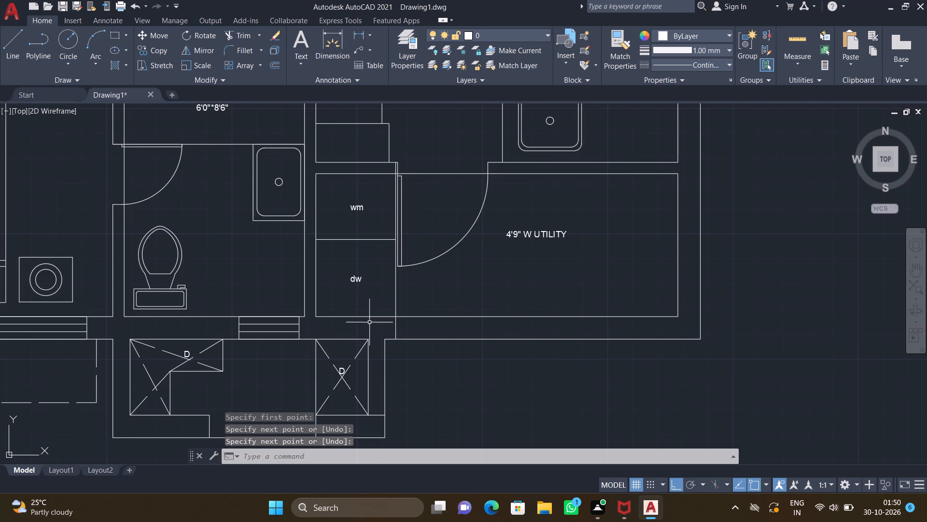
key("l")
key("Return")
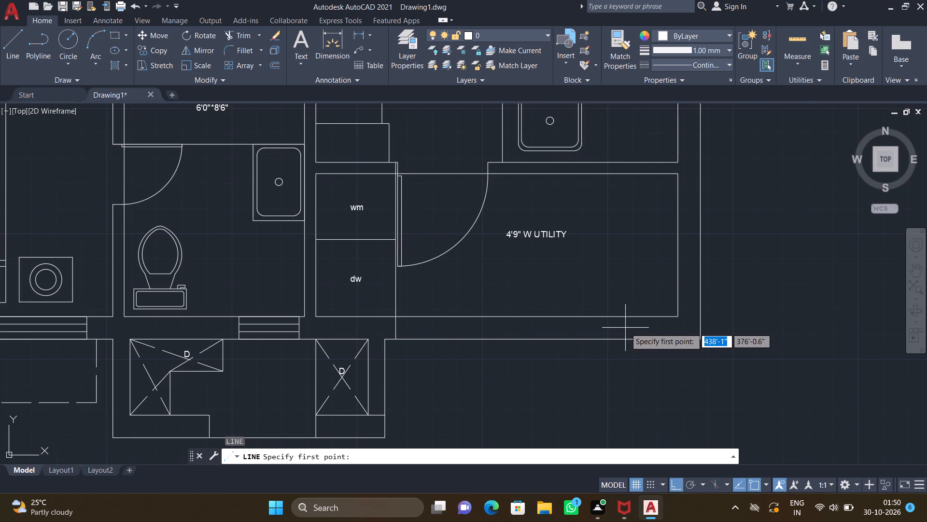
scroll(625, 328, "up", 1)
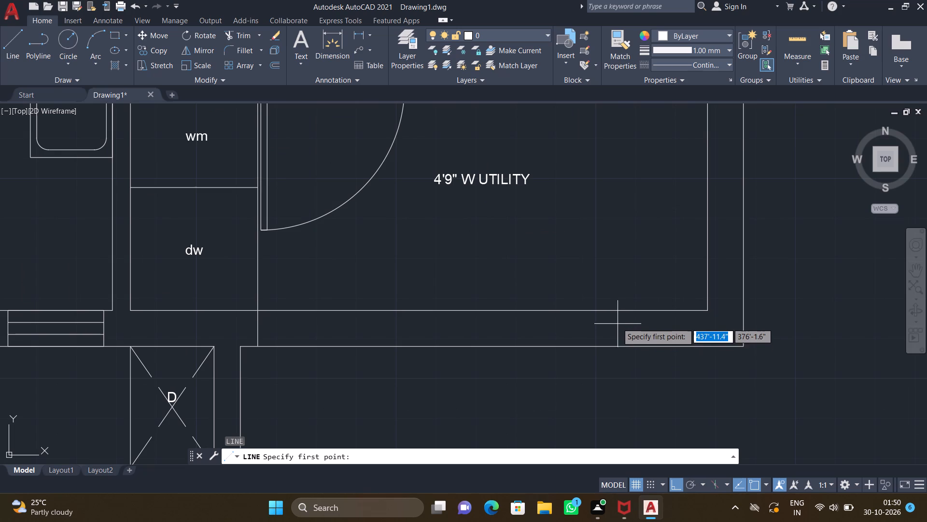
left_click(571, 312)
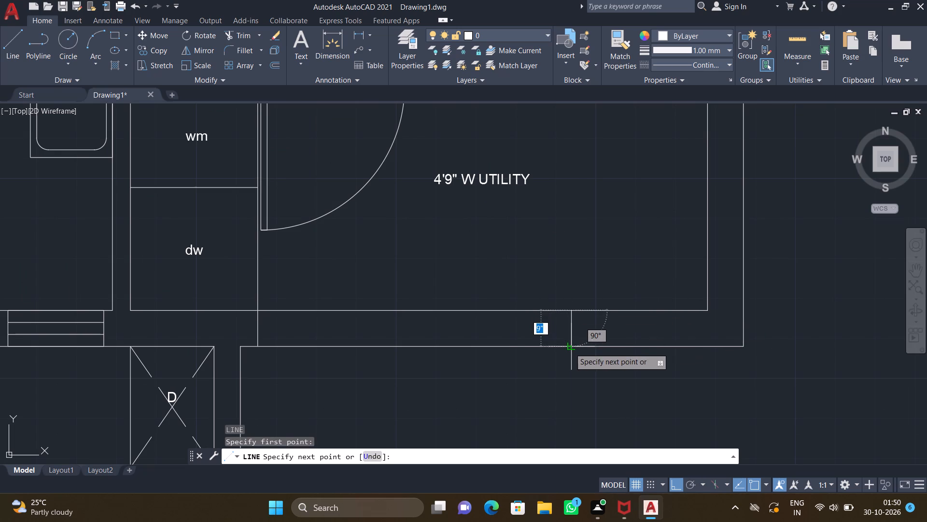
left_click(570, 348)
key("Return")
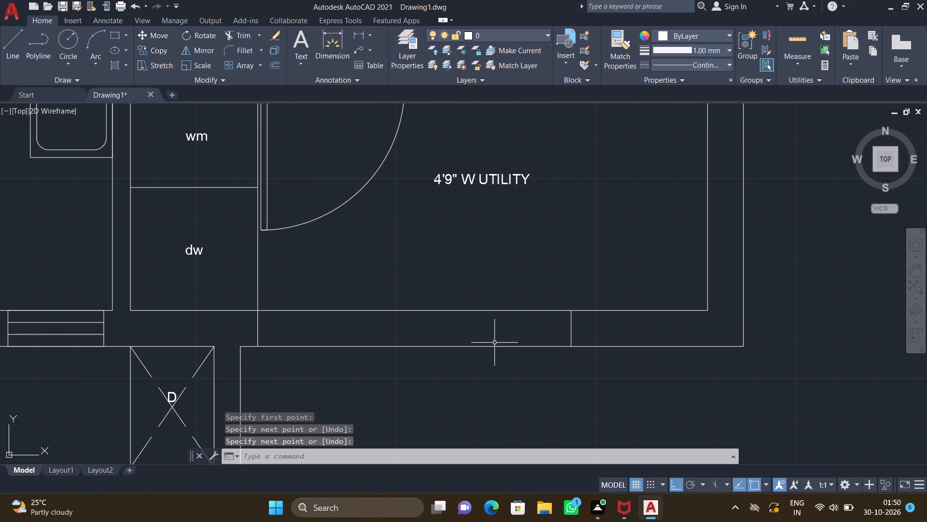
Look over the whole apartment plan, including the toilets, bedrooms and shaft on the north side.
scroll(494, 343, "down", 1)
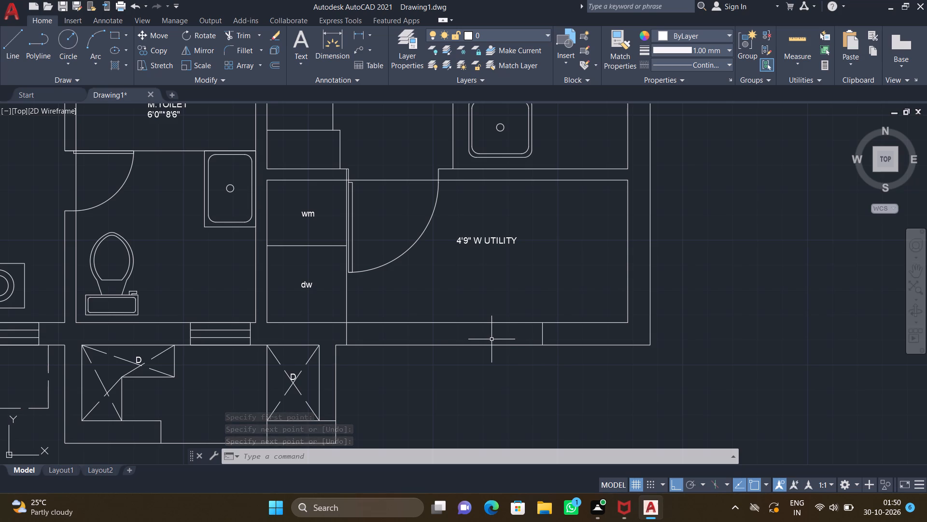
scroll(481, 324, "down", 2)
middle_click_drag(482, 364, 400, 365)
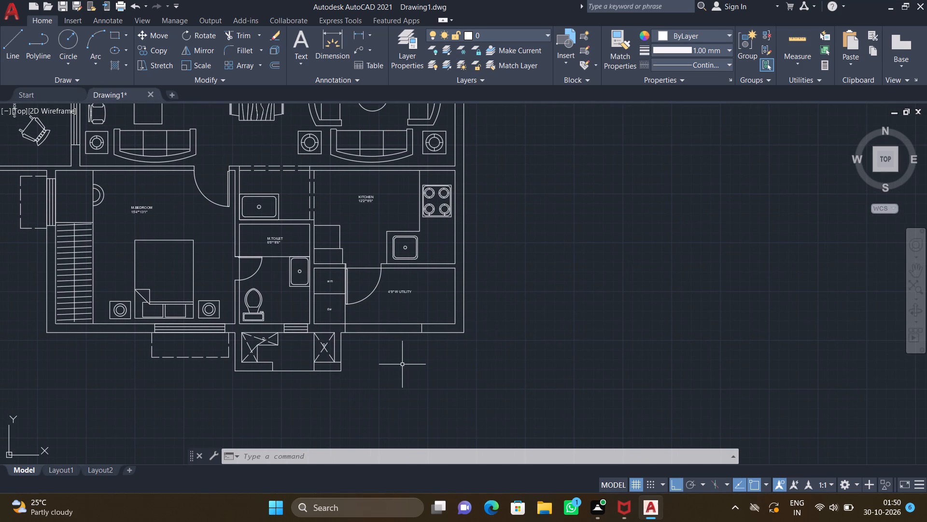
scroll(285, 326, "down", 2)
middle_click_drag(306, 326, 423, 338)
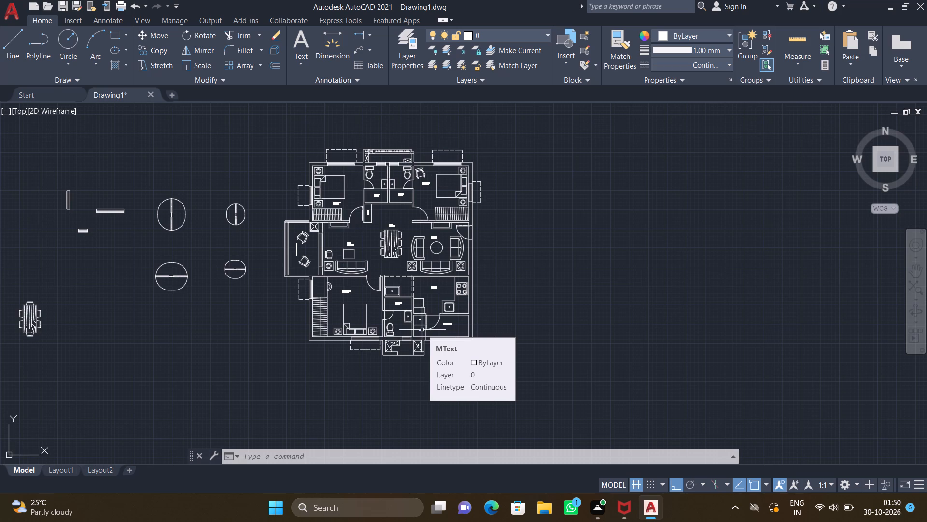
scroll(360, 139, "up", 3)
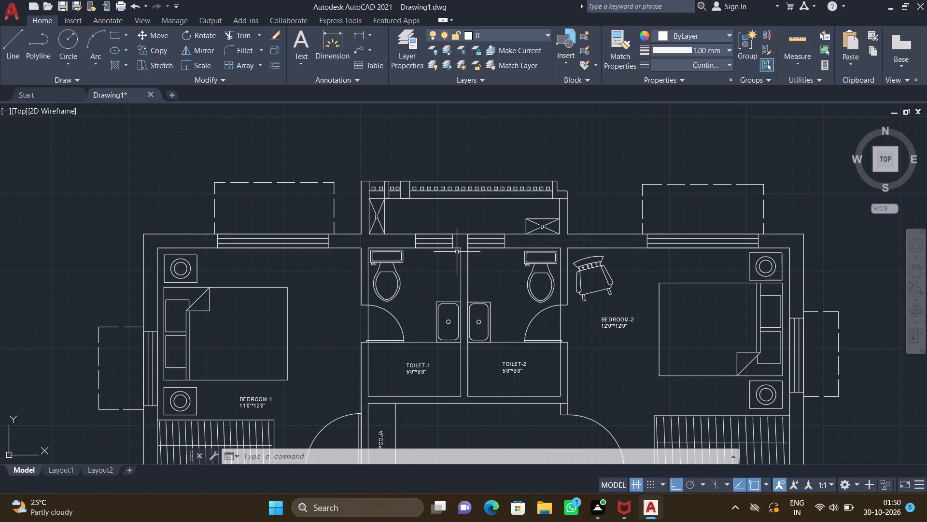
middle_click_drag(443, 248, 372, 256)
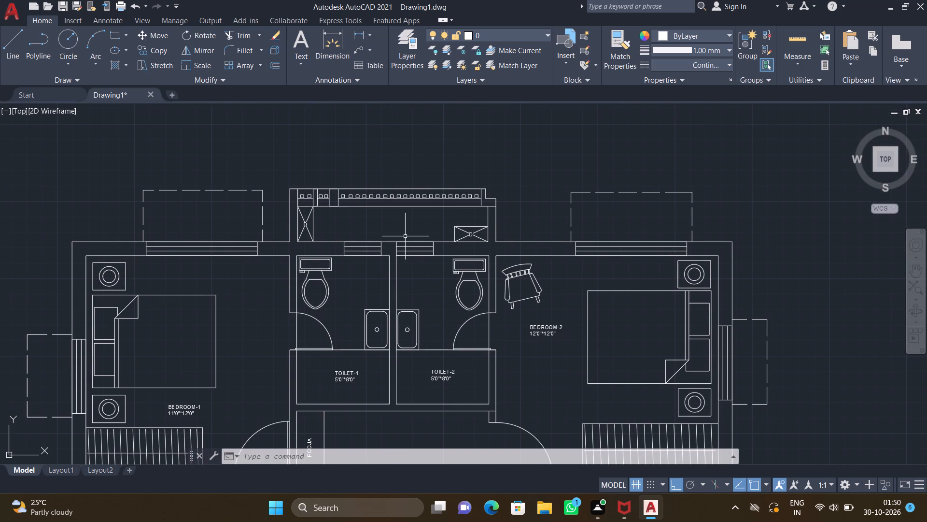
scroll(406, 235, "down", 2)
middle_click_drag(542, 302, 470, 261)
scroll(473, 263, "down", 2)
middle_click_drag(503, 326, 460, 316)
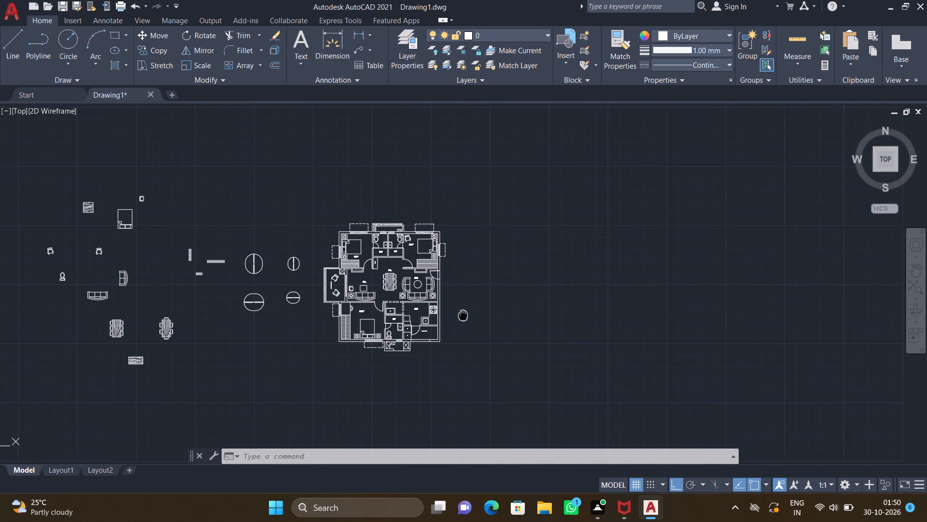
middle_click_drag(460, 316, 458, 319)
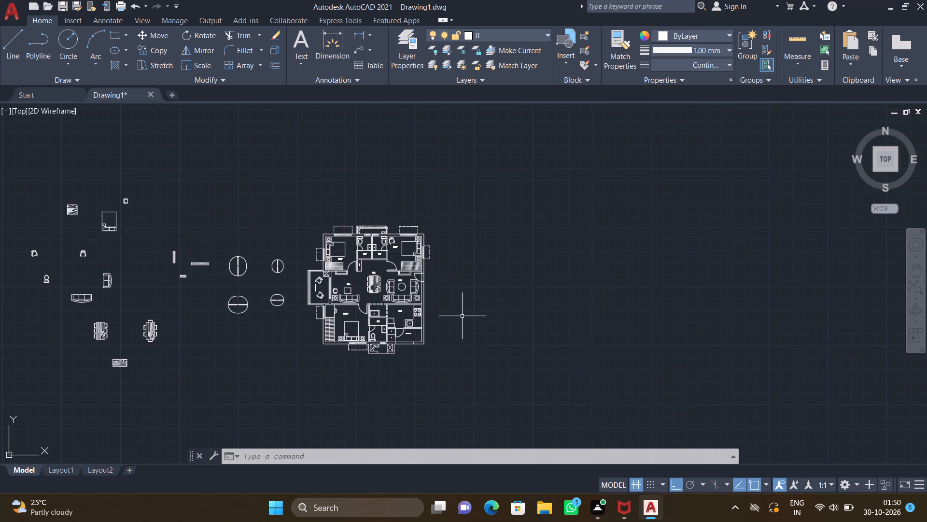
Draw a horizontal line about 19'-7" long eastward from the outer east wall, between BEDROOM-2's window and the drawing room's entrance door.
key("l")
key("Return")
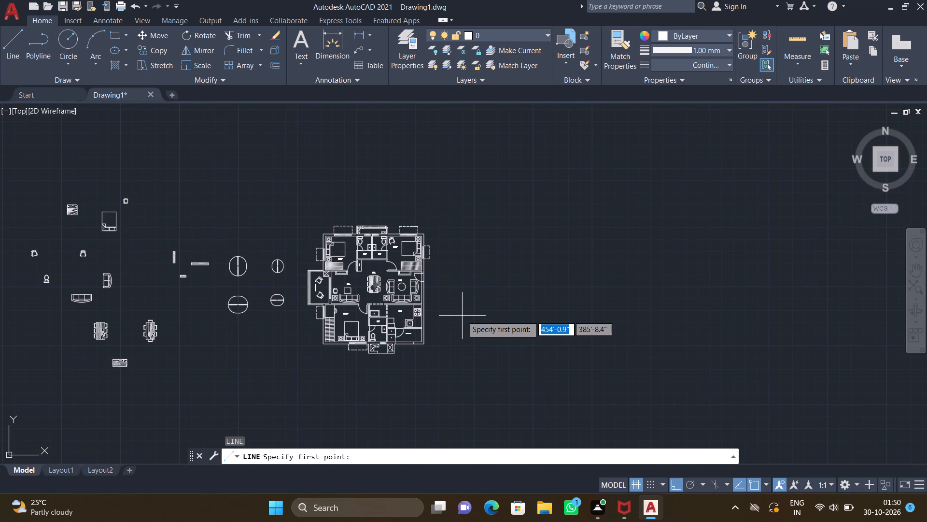
scroll(438, 232, "up", 3)
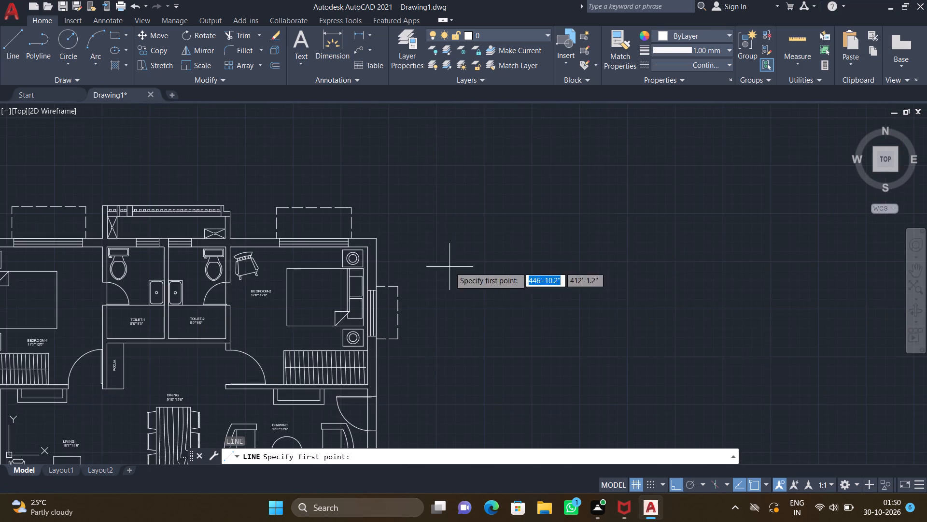
middle_click_drag(427, 257, 346, 222)
middle_click(344, 222)
middle_click_drag(326, 310, 297, 212)
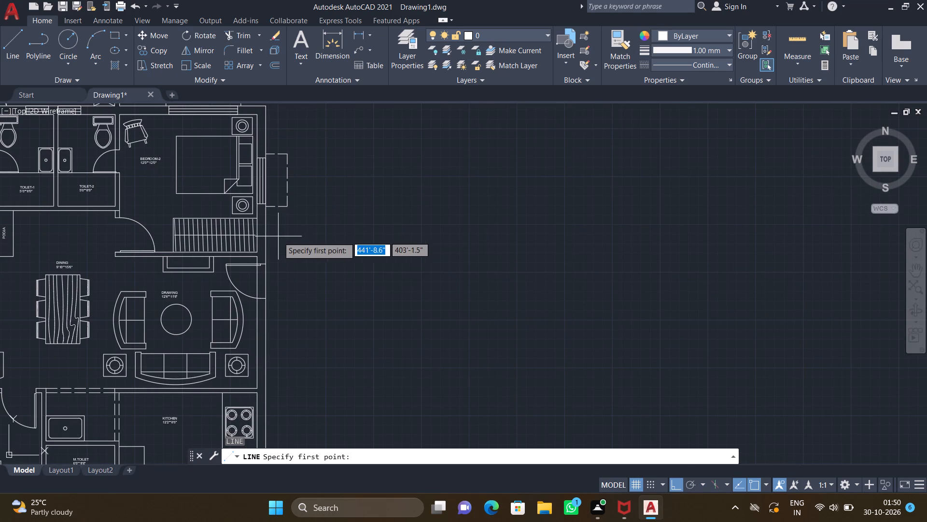
scroll(280, 233, "up", 1)
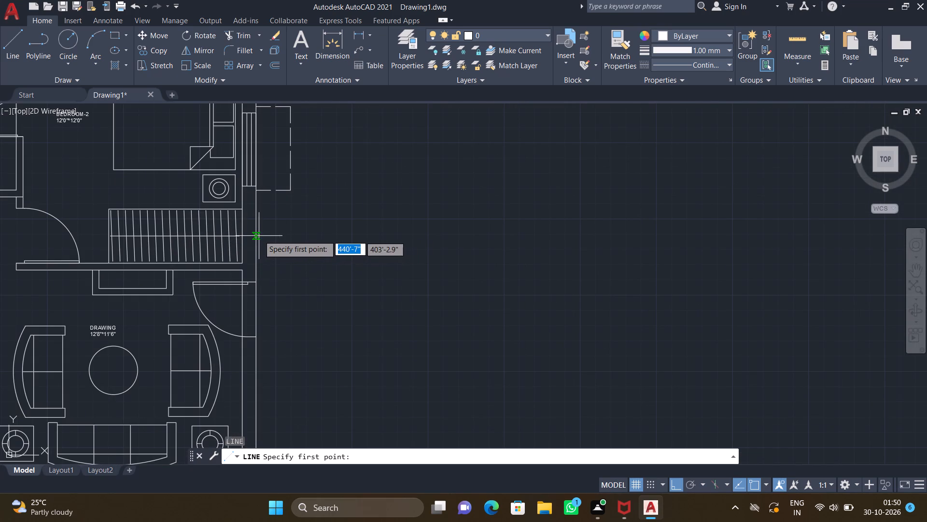
left_click_drag(256, 232, 276, 232)
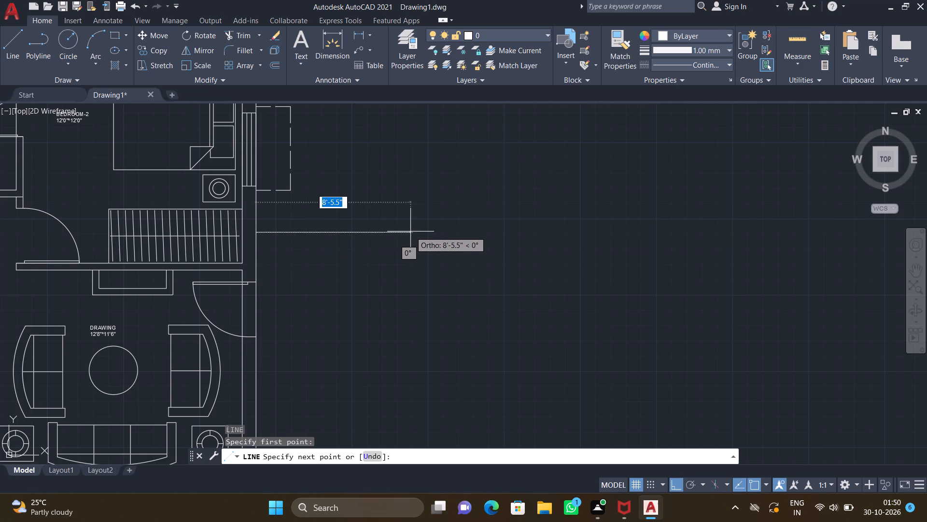
scroll(411, 232, "down", 2)
middle_click_drag(434, 225, 385, 224)
middle_click_drag(429, 238, 403, 235)
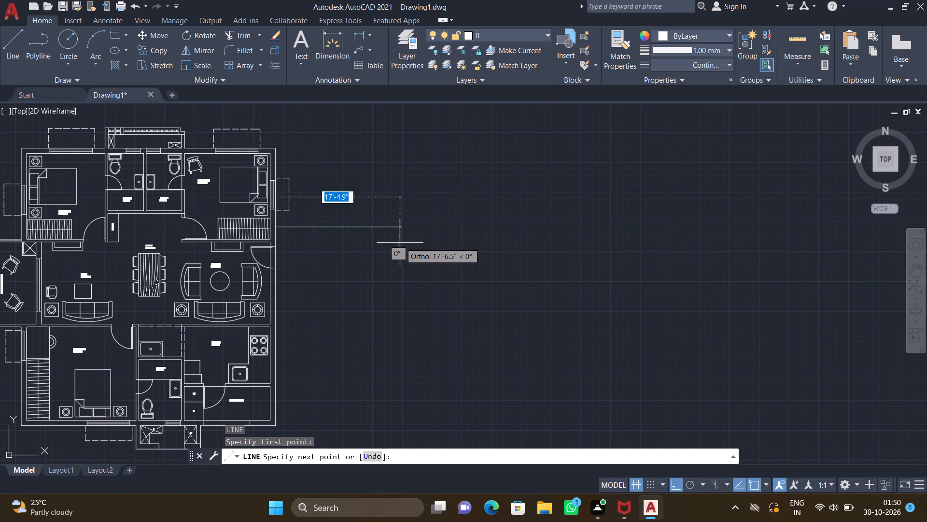
scroll(399, 243, "up", 1)
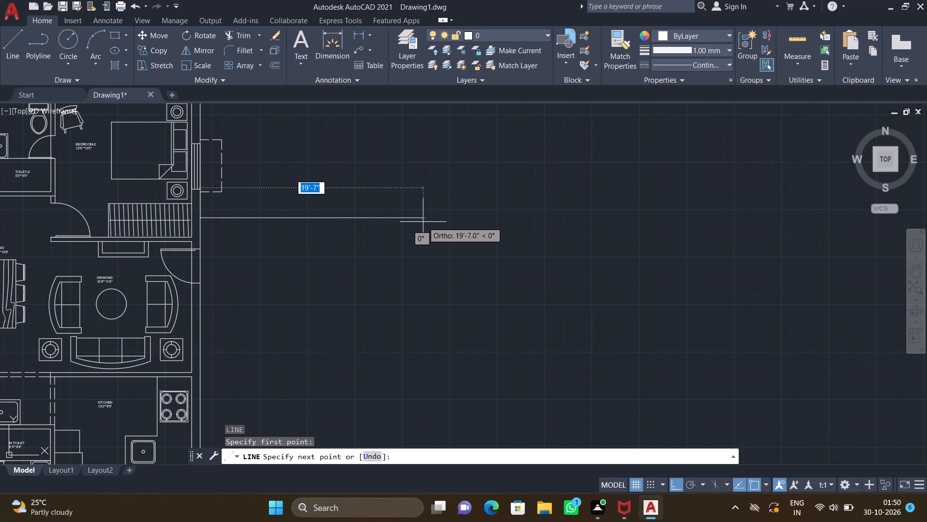
left_click(423, 222)
key("Return")
Offset the new horizontal line 9" to the south to form a wall outside the apartment's east side.
key("o")
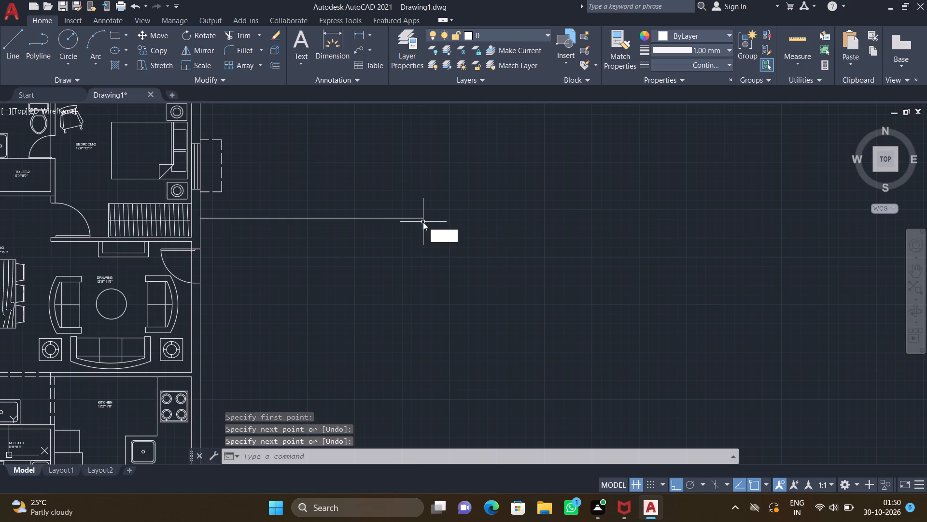
key("Return")
type("9\"")
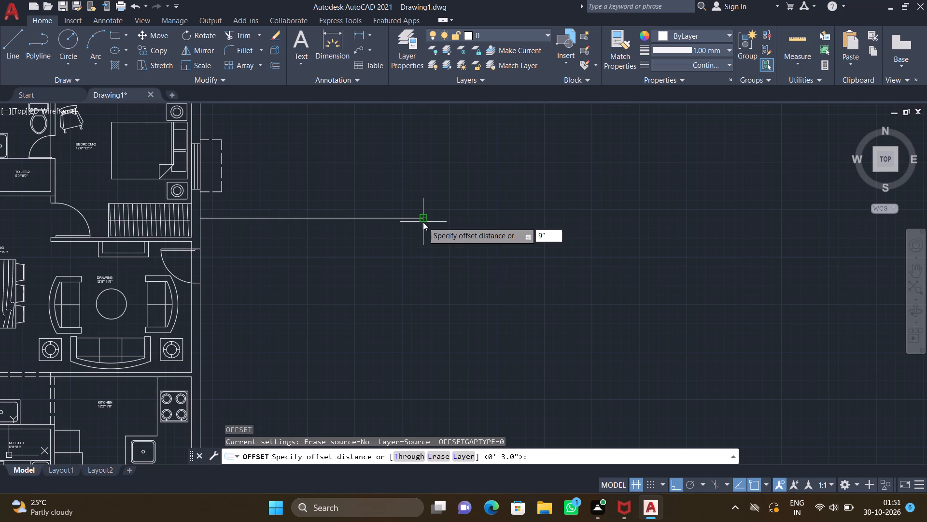
key("Return")
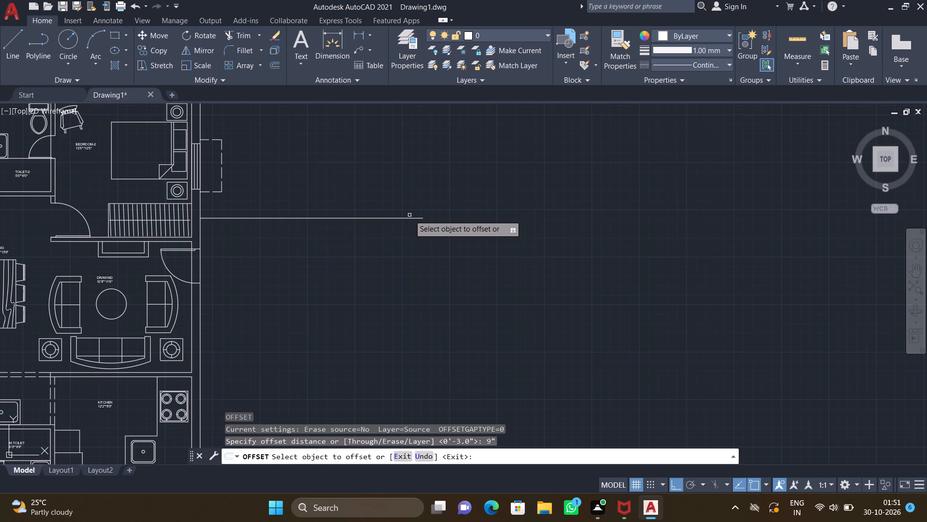
left_click(409, 219)
left_click(406, 252)
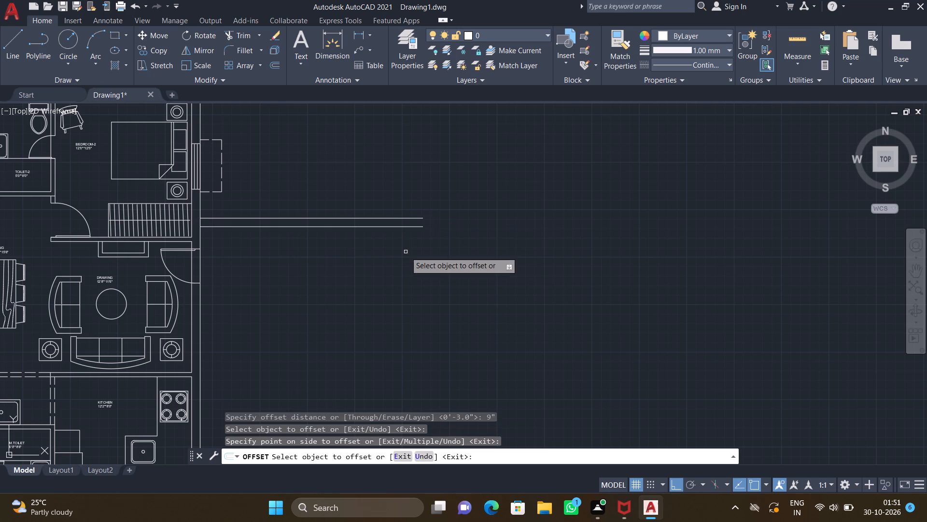
key("Return")
Offset the new wall's south line 6'6" further south, past the drawing room's entrance door.
middle_click_drag(292, 300, 292, 300)
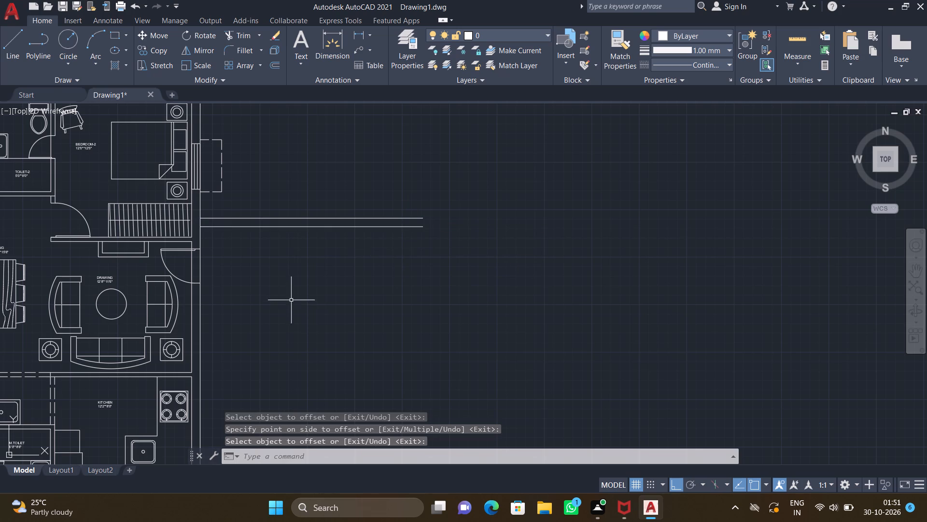
middle_click_drag(292, 300, 384, 228)
key("o")
key("Return")
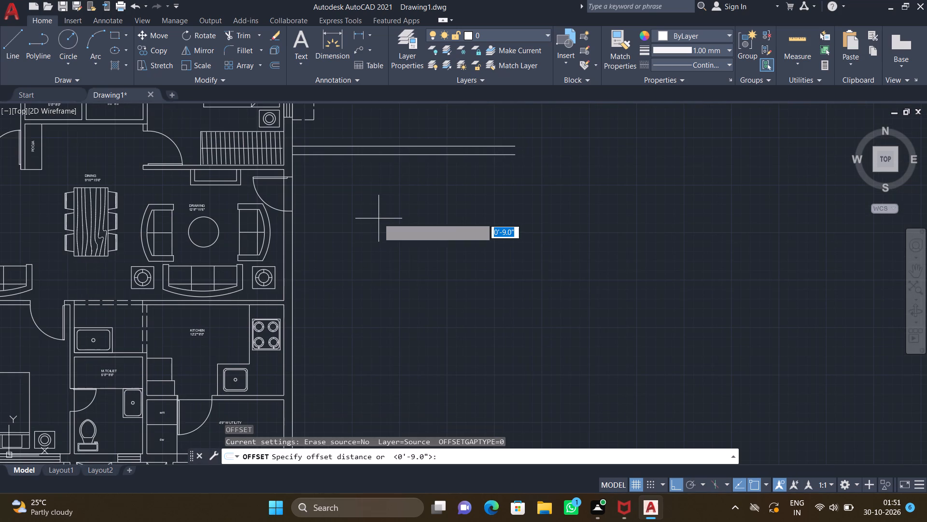
type("6'")
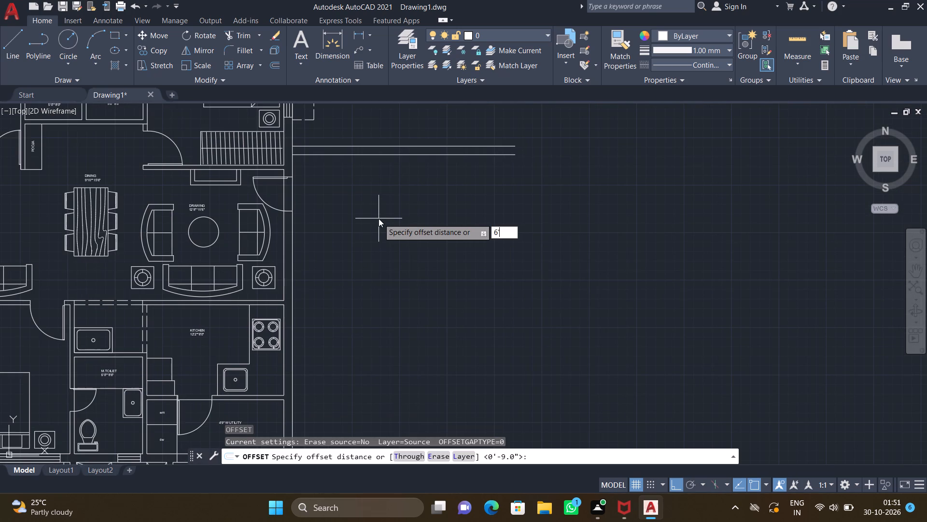
key("6")
key("shift+quotedbl")
key("Return")
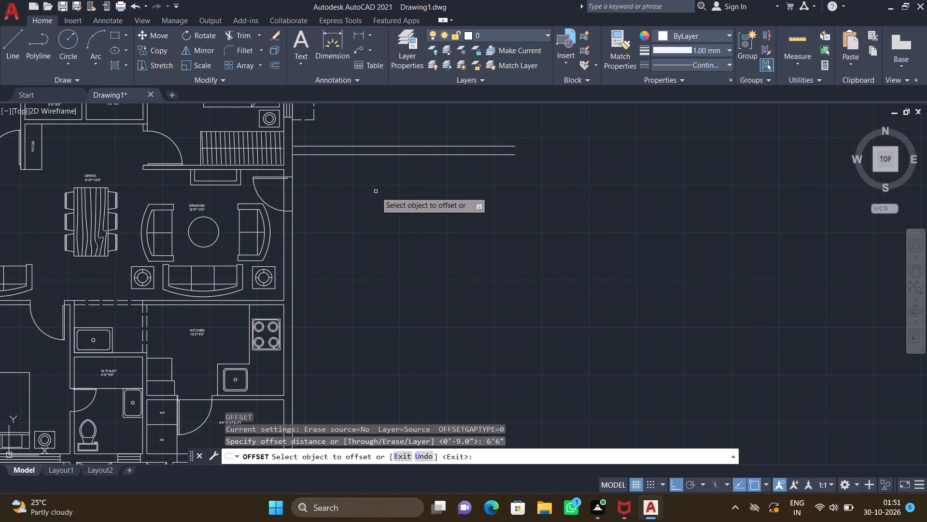
left_click(390, 155)
left_click(388, 255)
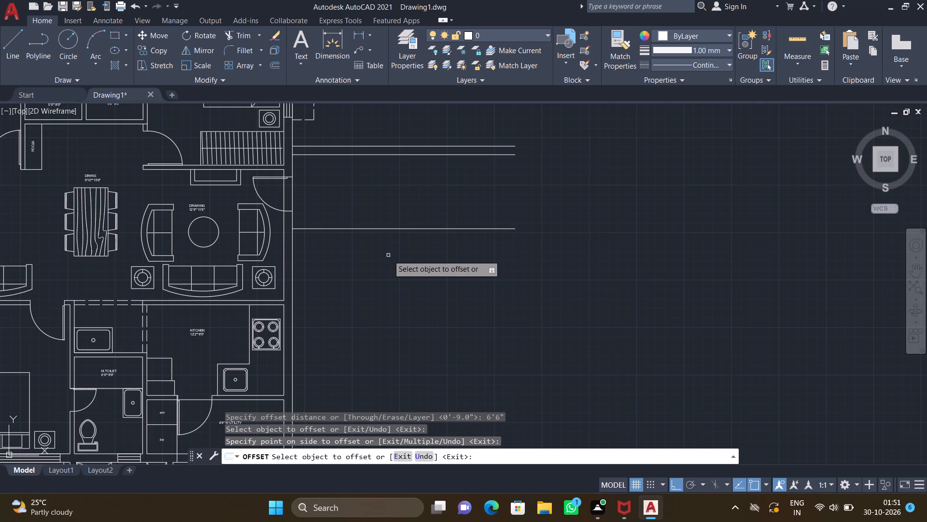
key("Return")
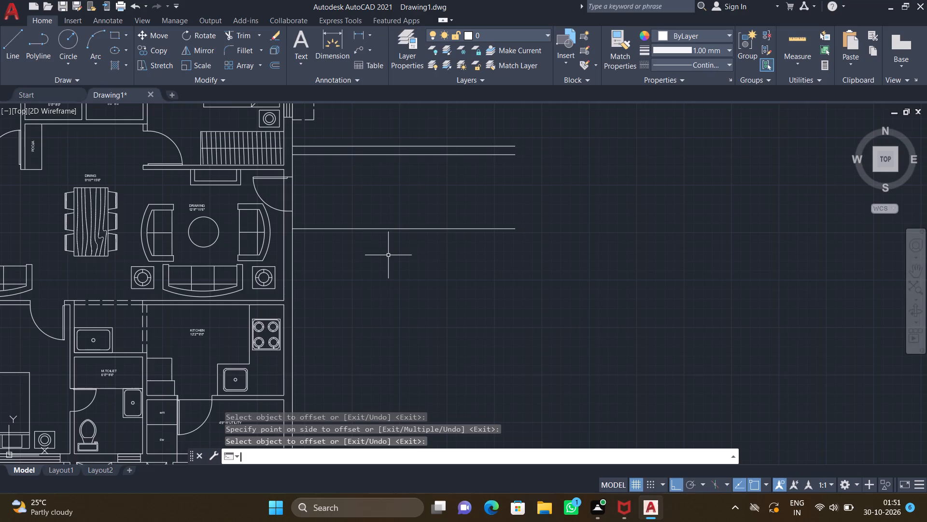
Offset the southernmost horizontal line 9" to the south to form the second parallel wall.
key("o")
key("Return")
key("9")
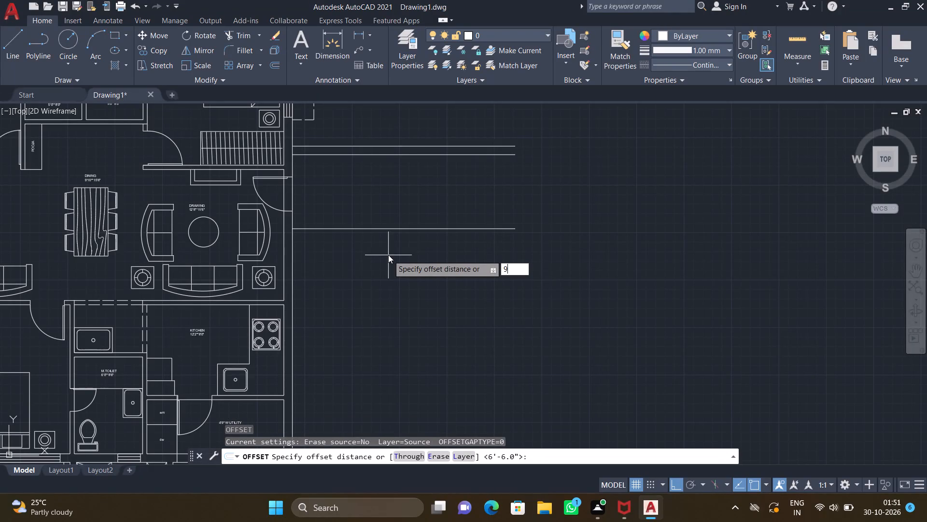
key("shift+quotedbl")
key("Return")
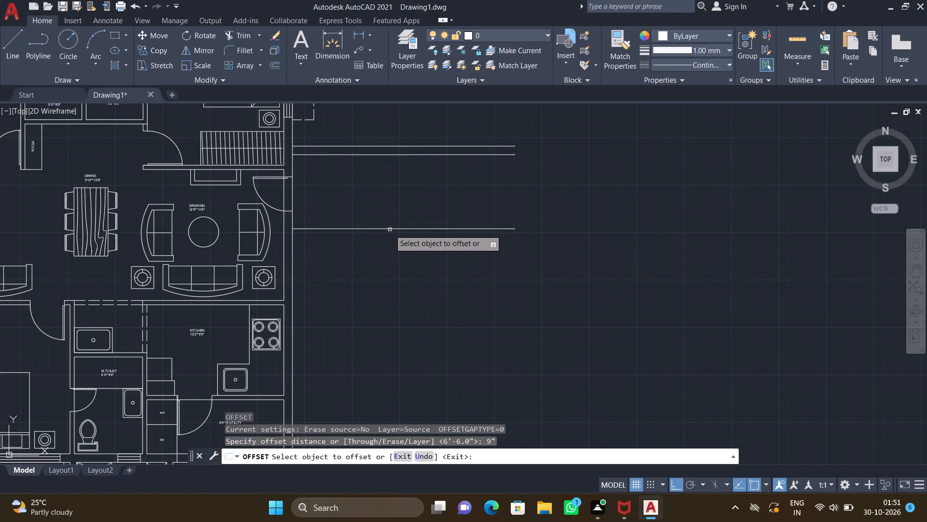
left_click(390, 230)
left_click(389, 251)
key("Return")
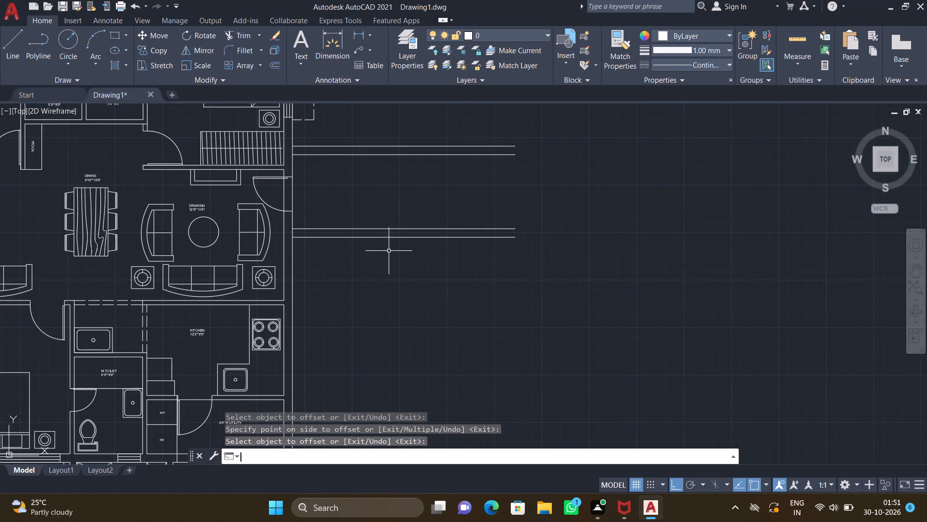
middle_click_drag(350, 278, 368, 245)
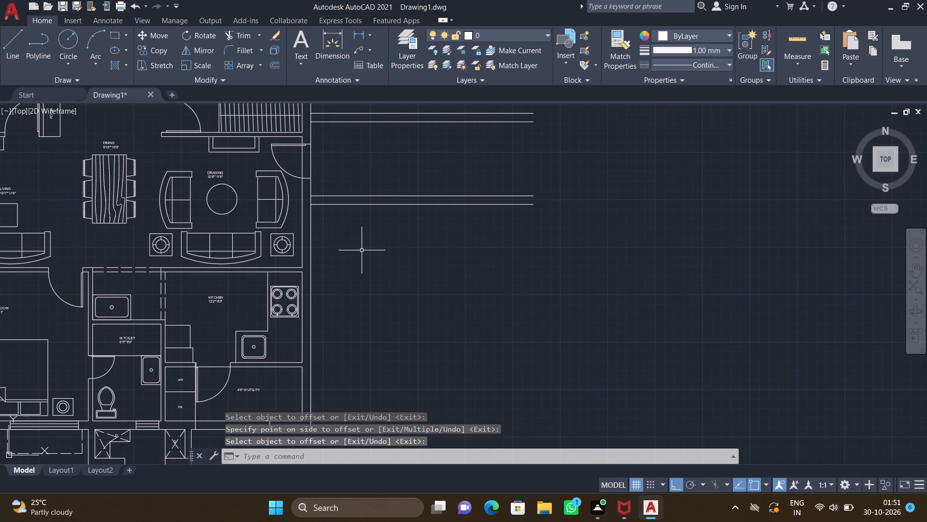
Offset the apartment's outer east wall line 7'3" to the east, across the corridor walls.
key("o")
key("Return")
type("7'")
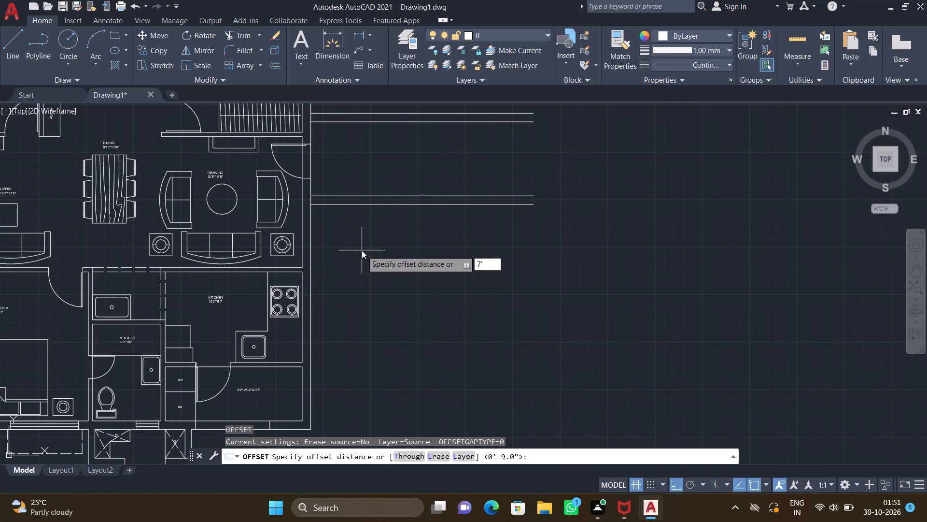
key("3")
key("shift+quotedbl")
key("Return")
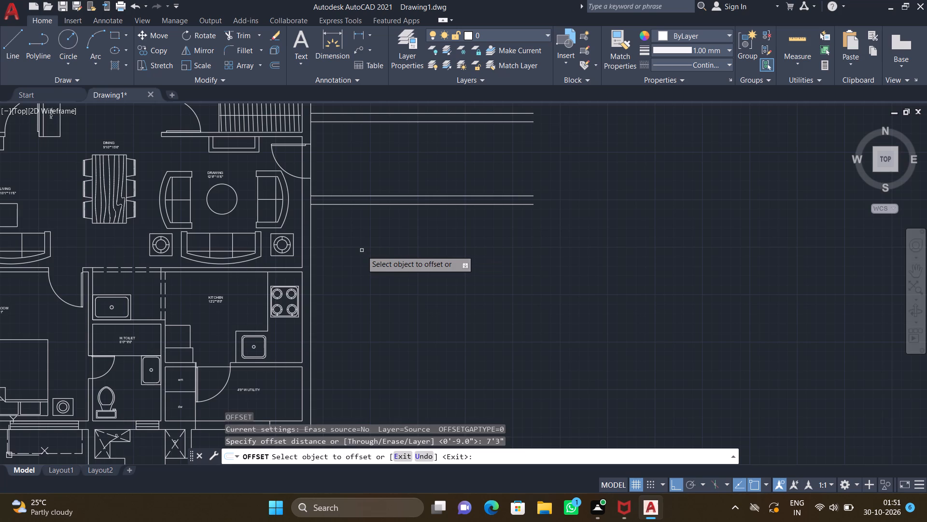
left_click(310, 249)
left_click(449, 257)
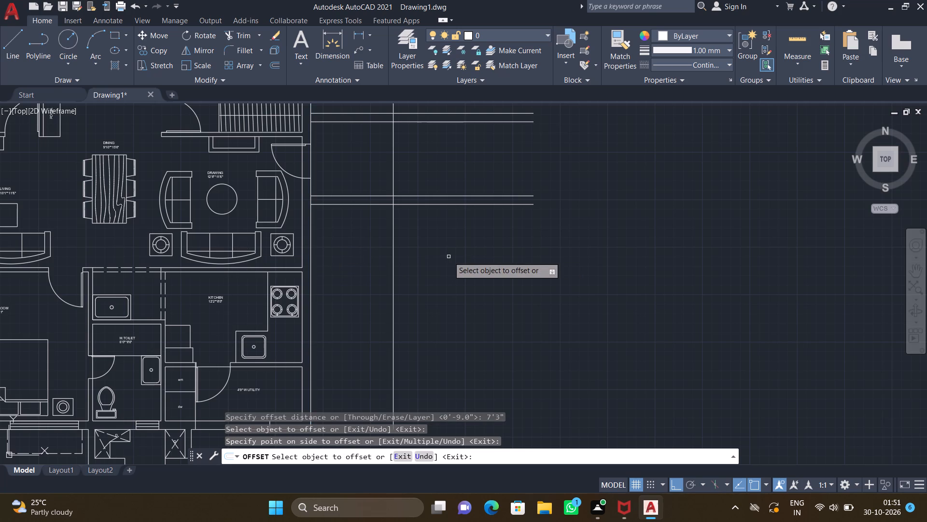
key("Return")
Trim the new vertical line so nothing remains north of the southern corridor wall's north line.
type("TR")
key("Return")
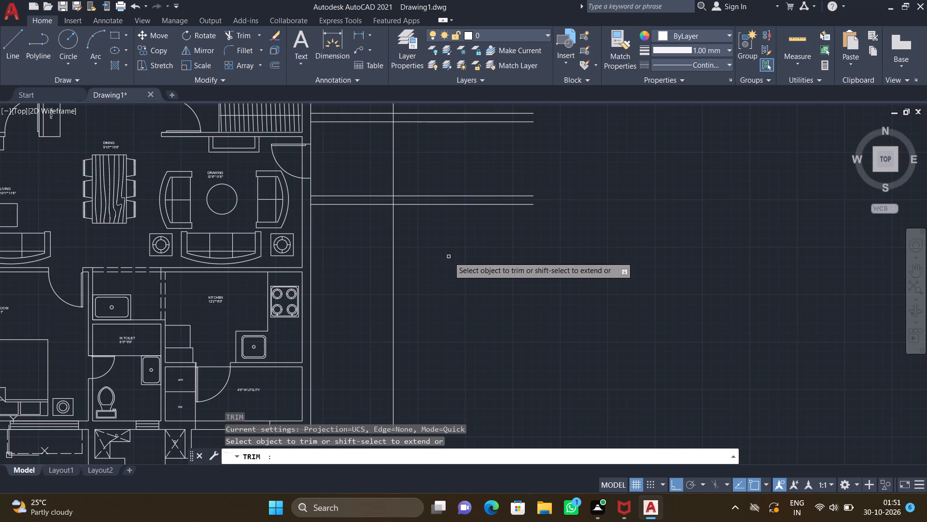
scroll(449, 255, "down", 2)
scroll(425, 187, "up", 2)
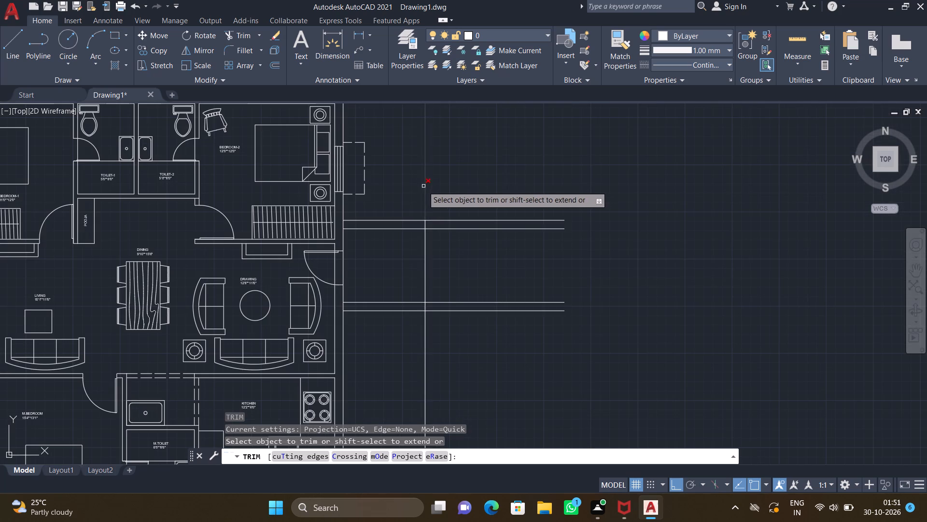
left_click_drag(419, 183, 446, 194)
scroll(419, 256, "up", 1)
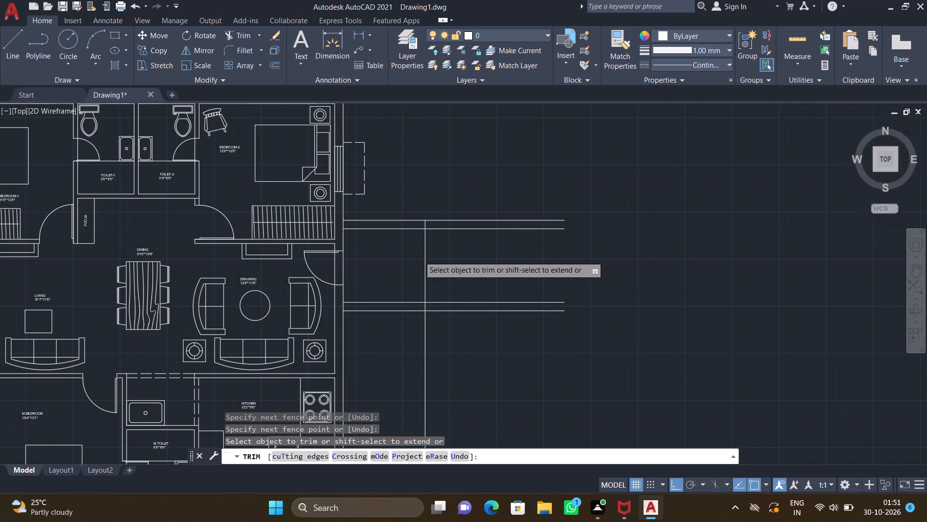
left_click_drag(413, 255, 499, 281)
scroll(424, 207, "up", 2)
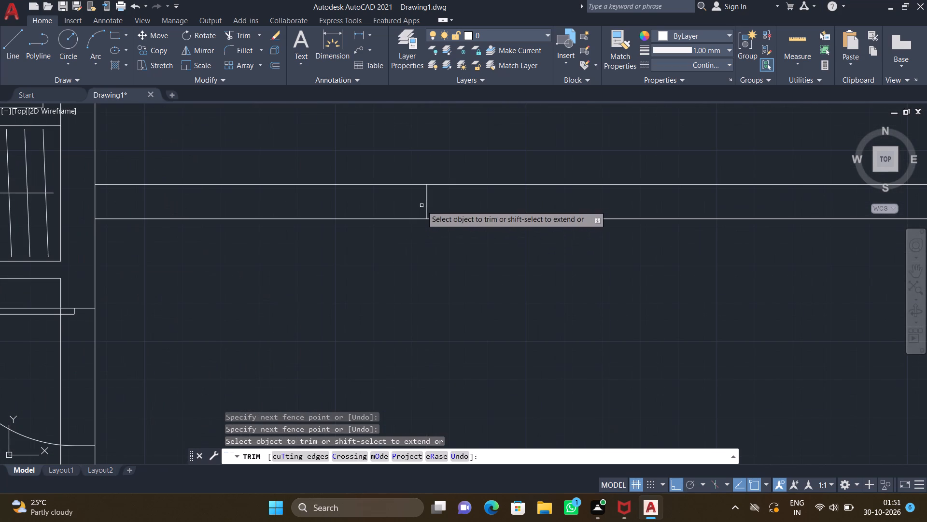
left_click_drag(421, 204, 442, 202)
scroll(441, 207, "down", 4)
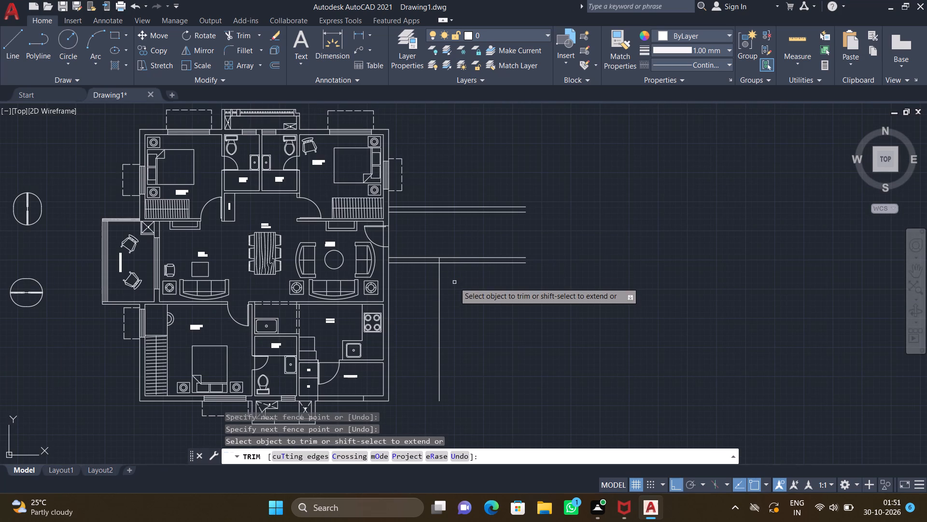
key("Return")
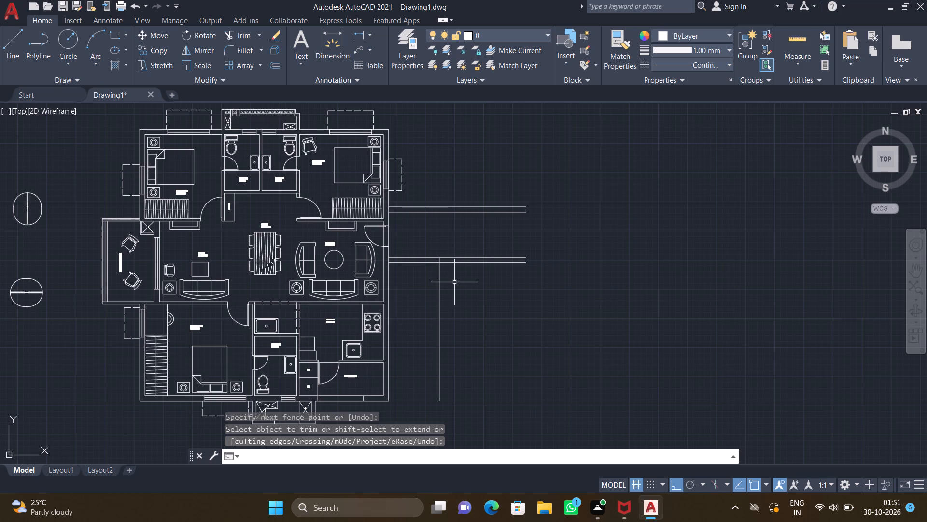
Offset the trimmed vertical line 9" to the east to form a wall south of the corridor.
key("o")
key("Return")
key("9")
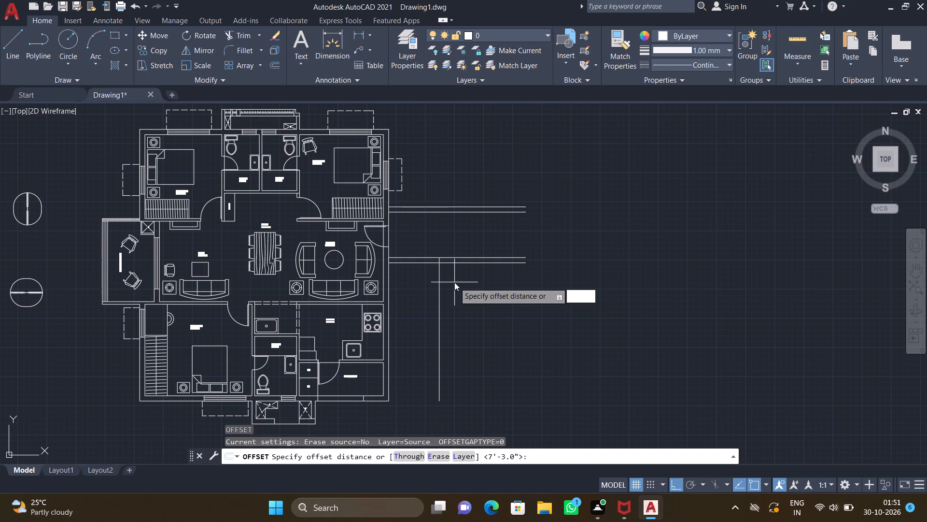
key("shift+quotedbl")
key("Return")
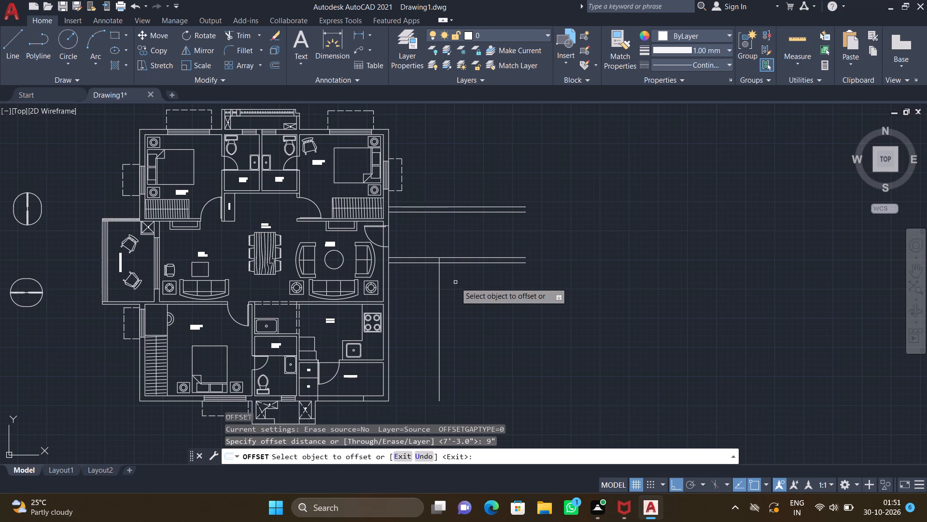
scroll(445, 283, "up", 1)
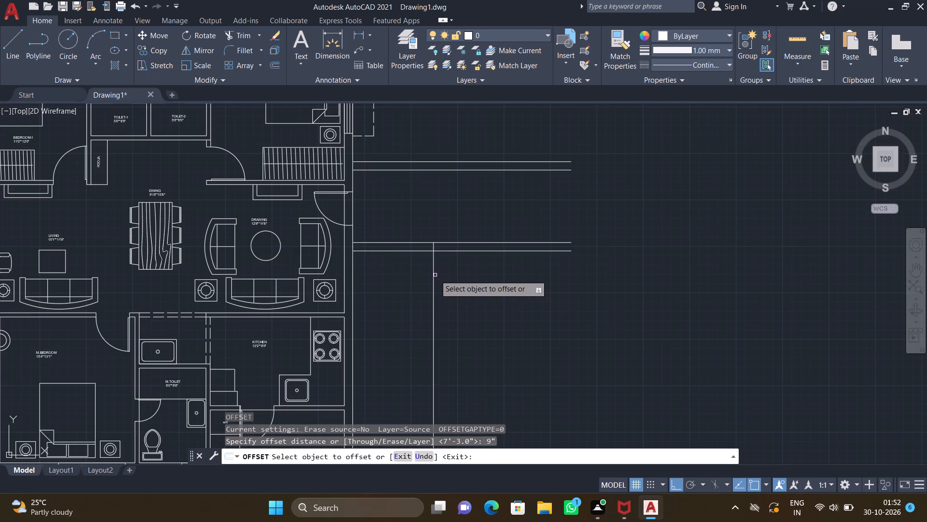
left_click(433, 272)
left_click(459, 278)
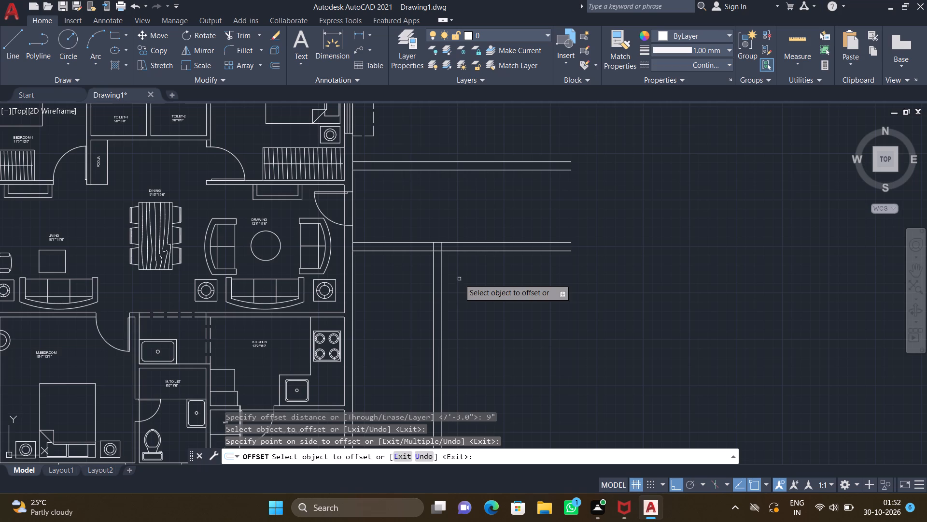
key("Return")
Offset the south line of the southern corridor wall 10'0" to the south, across the new vertical wall.
middle_click_drag(423, 294, 424, 227)
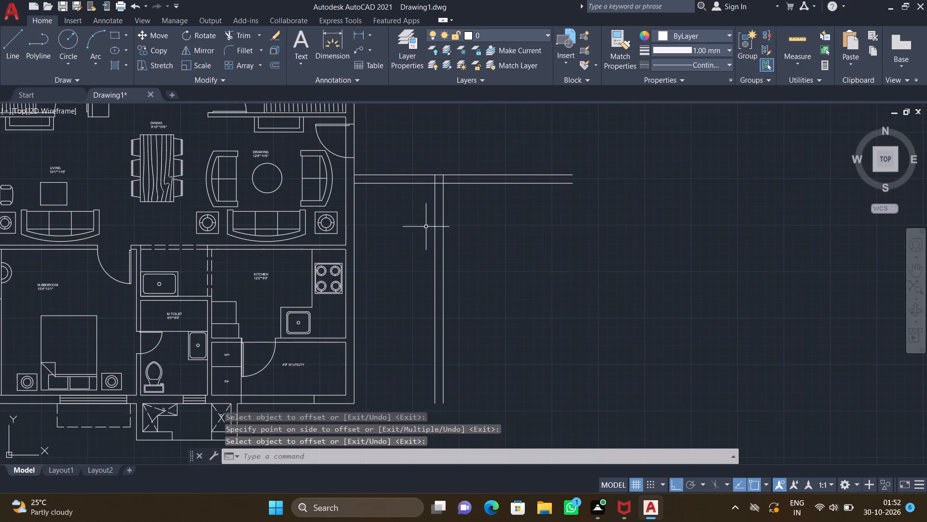
key("o")
key("Return")
type("10'")
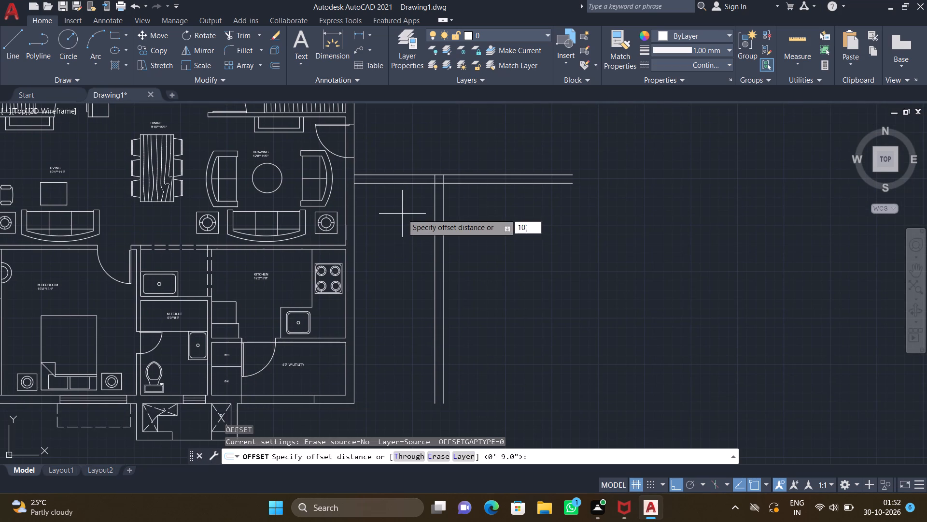
type("0\"")
key("Return")
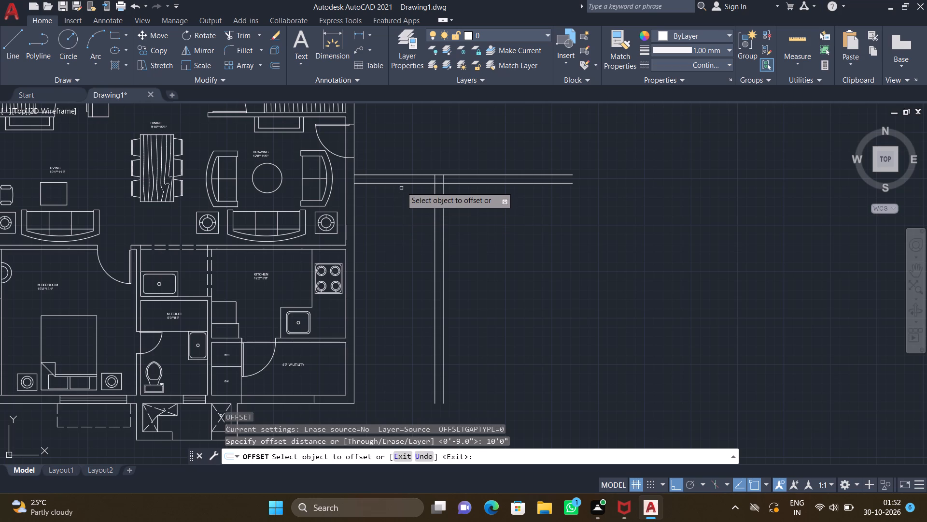
left_click(401, 183)
left_click(402, 257)
key("Return")
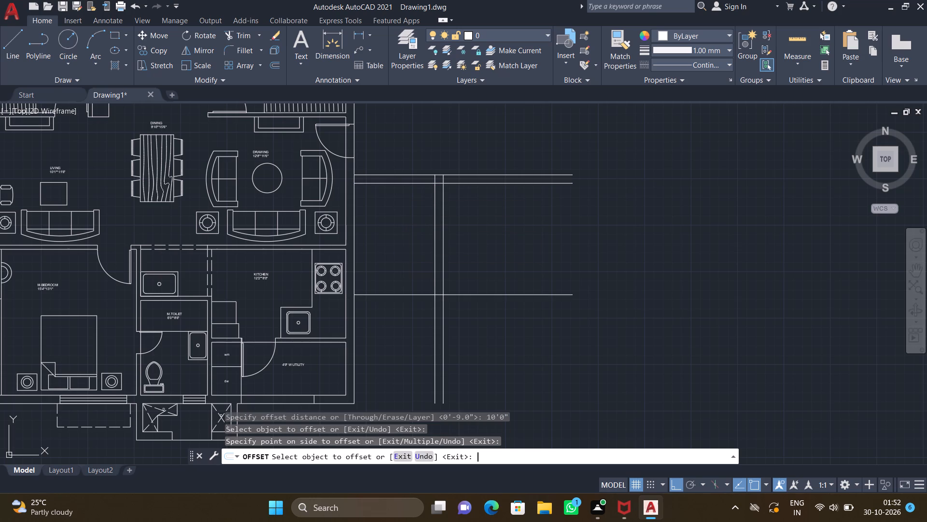
Offset the new horizontal line beside the kitchen 9" to the south to form another wall.
scroll(388, 237, "down", 2)
middle_click_drag(384, 284, 421, 259)
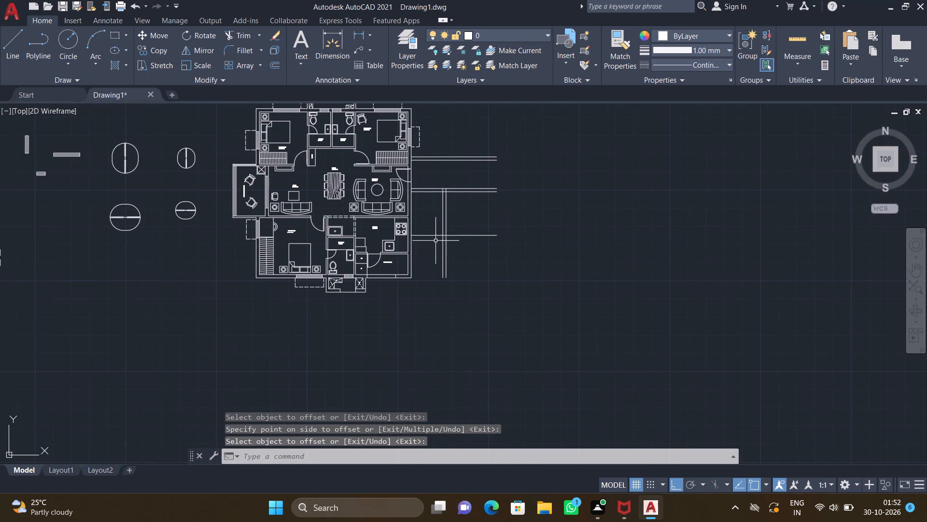
scroll(435, 241, "up", 2)
key("o")
key("Return")
key("9")
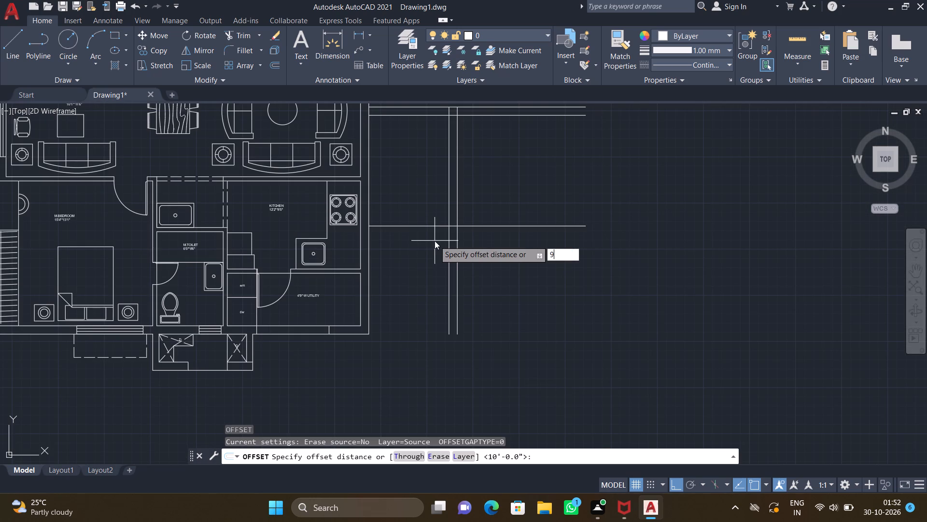
key("shift+quotedbl")
key("Return")
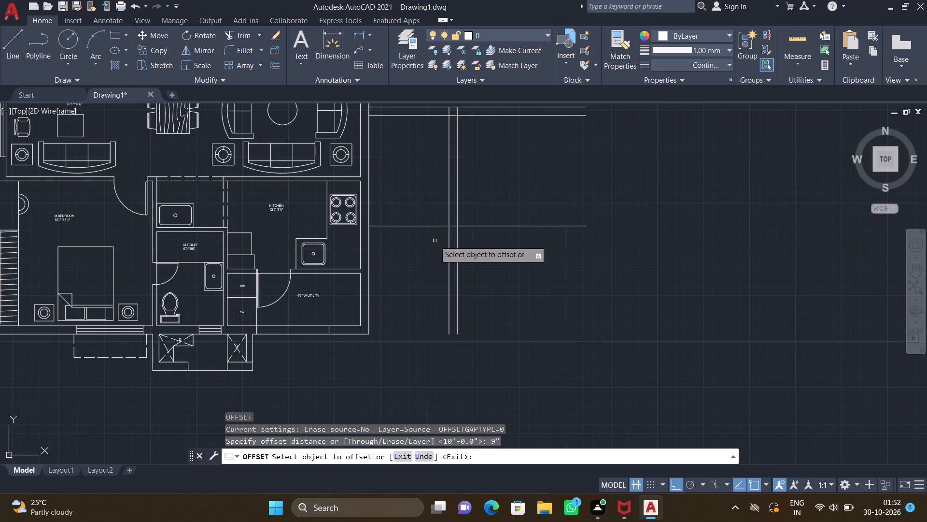
left_click(426, 224)
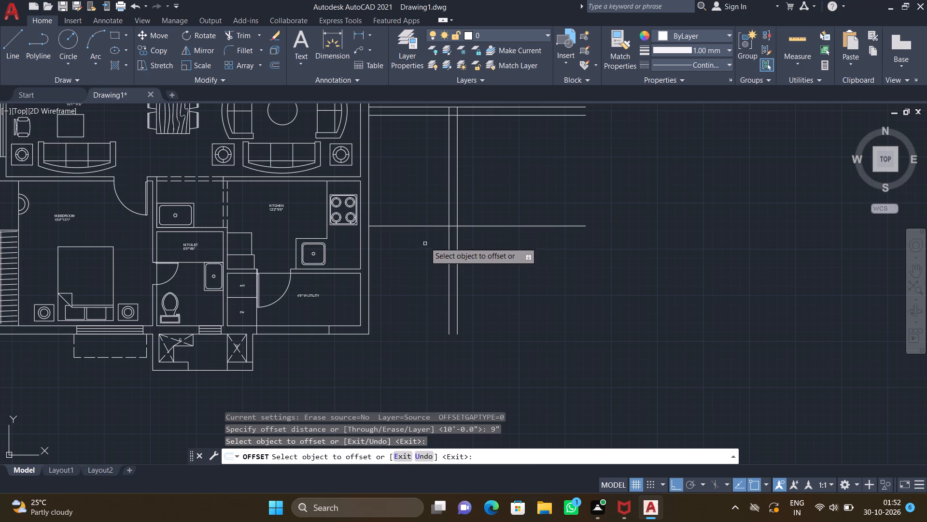
left_click(425, 226)
left_click(427, 245)
key("Return")
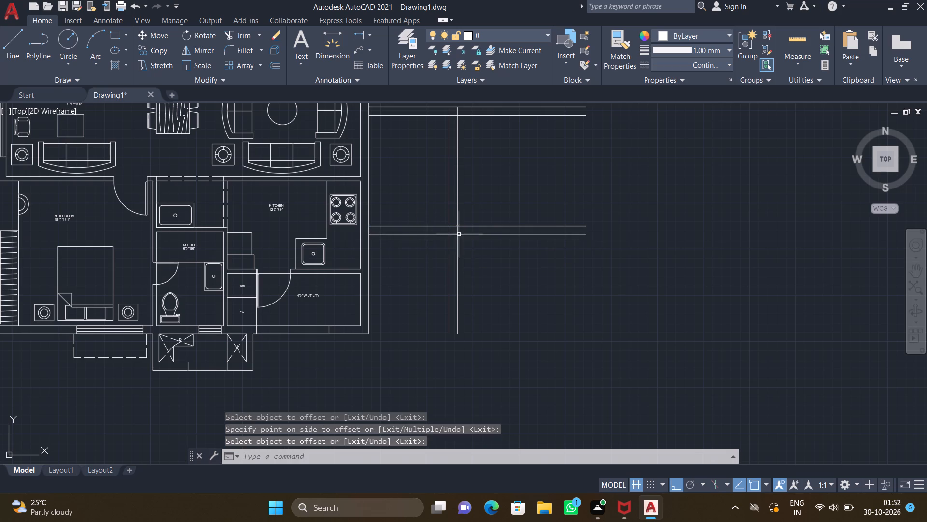
Draw a vertical line east of the vertical wall, from the southern corridor wall's north line to the lowest horizontal line.
middle_click_drag(481, 225, 423, 319)
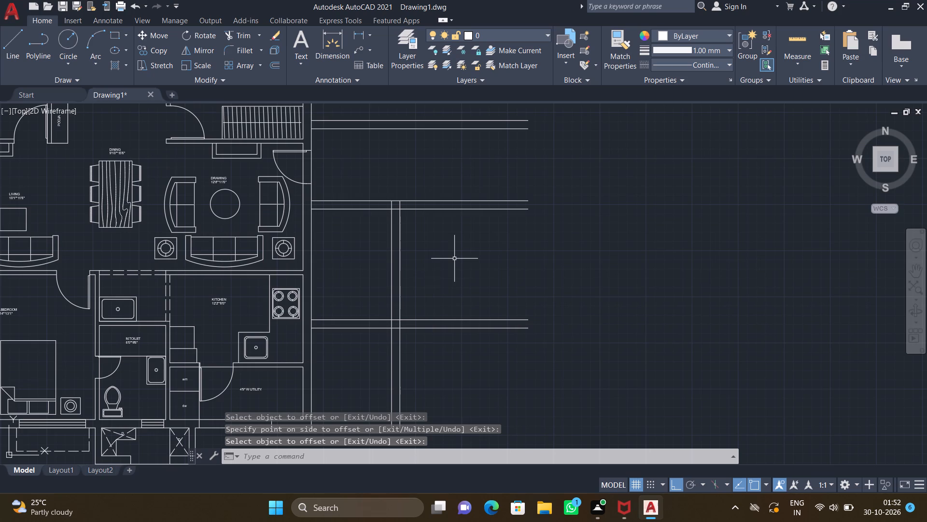
key("l")
key("Return")
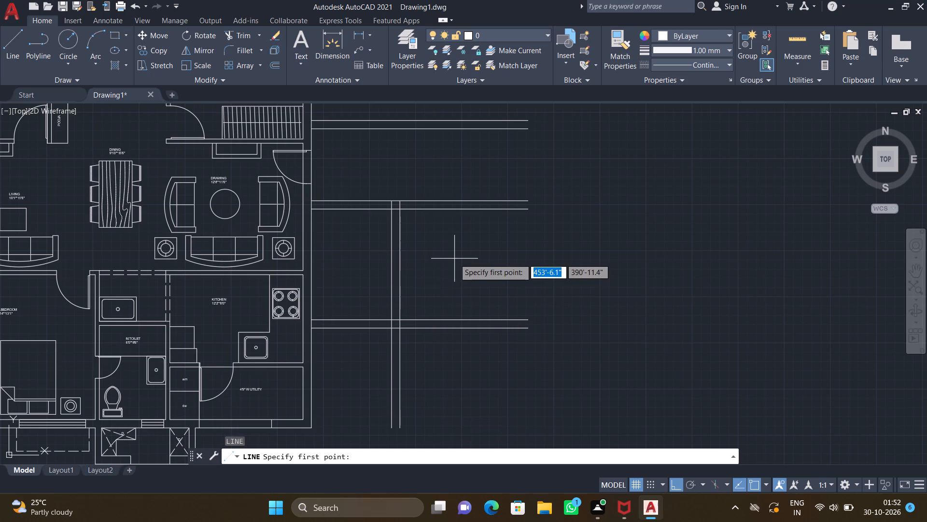
scroll(456, 210, "up", 1)
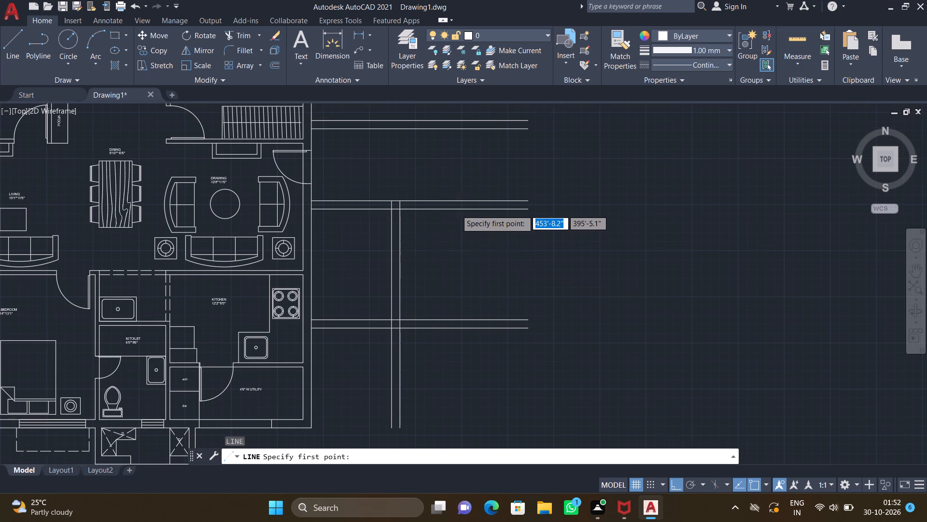
left_click_drag(450, 195, 453, 214)
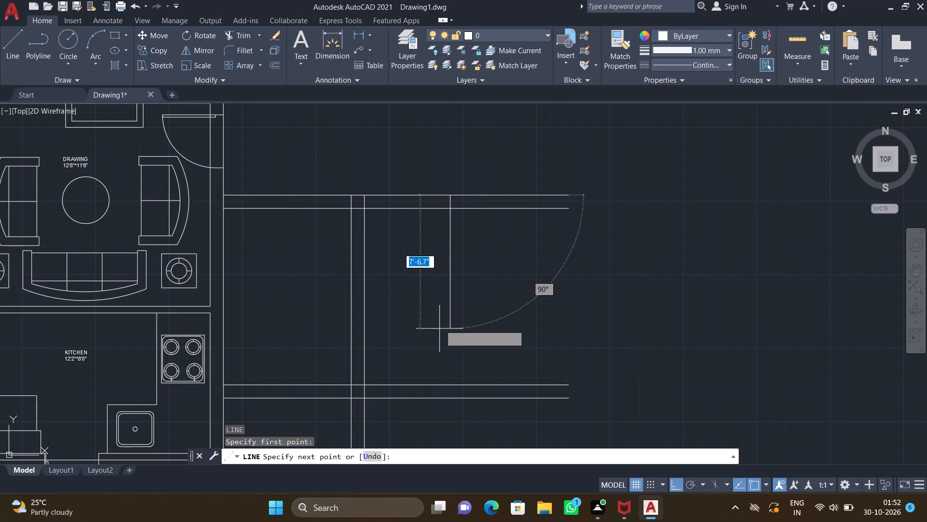
left_click(448, 399)
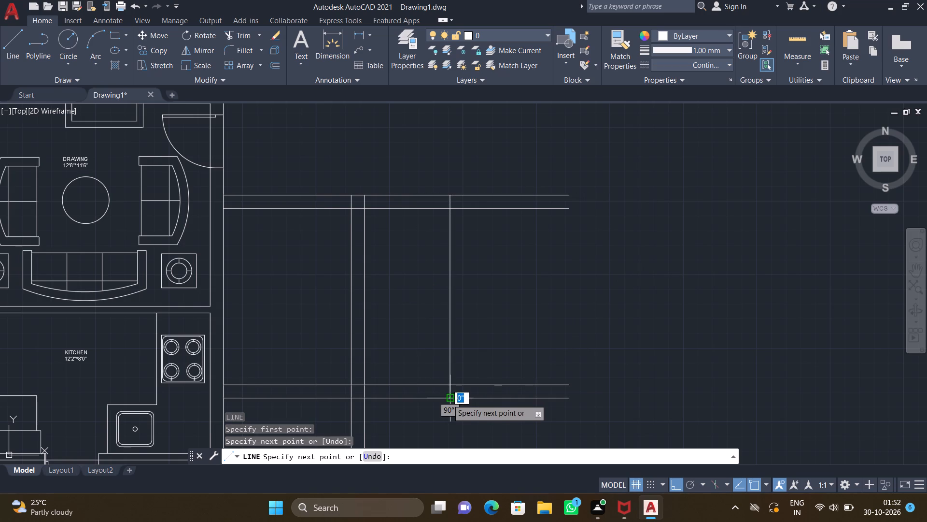
key("Return")
Offset the new vertical line 9" to the east to form the enclosure's east wall.
key("o")
key("Return")
key("9")
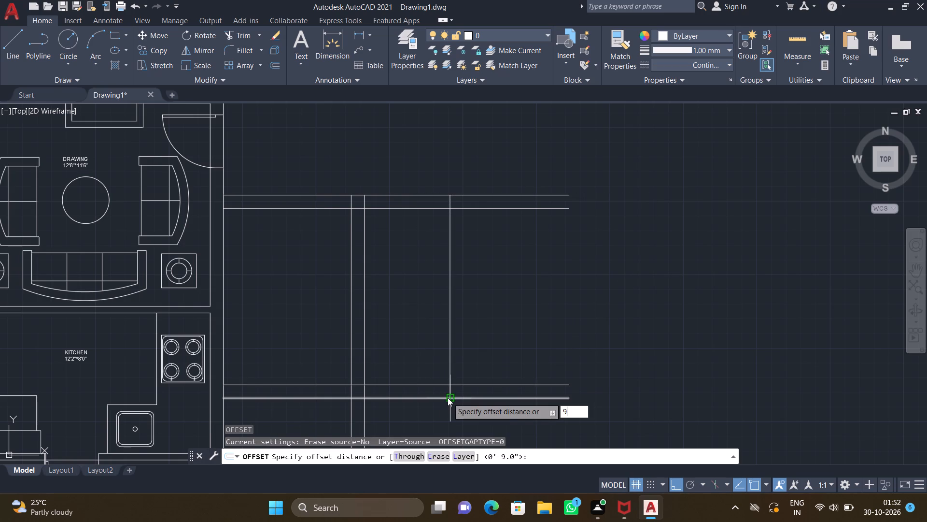
key("shift+quotedbl")
key("Return")
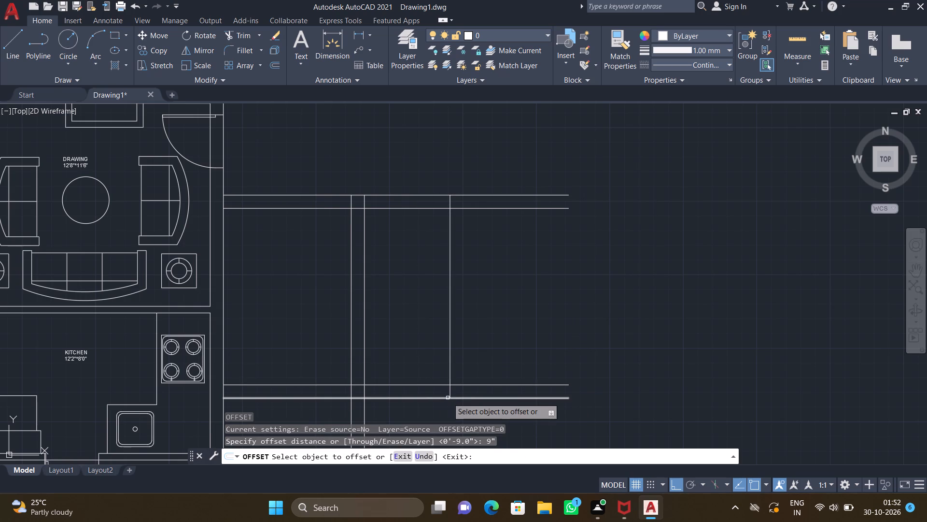
left_click_drag(449, 326, 450, 326)
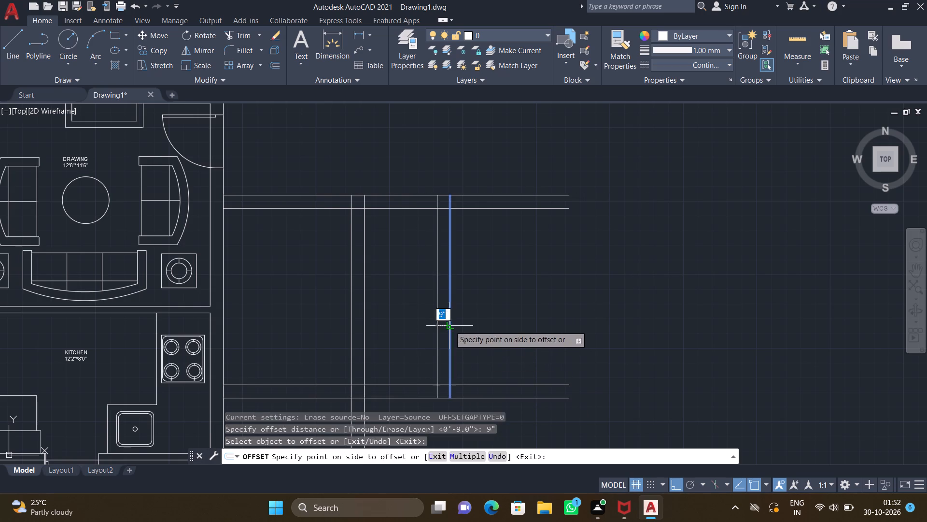
left_click_drag(450, 326, 465, 322)
left_click(498, 320)
key("Return")
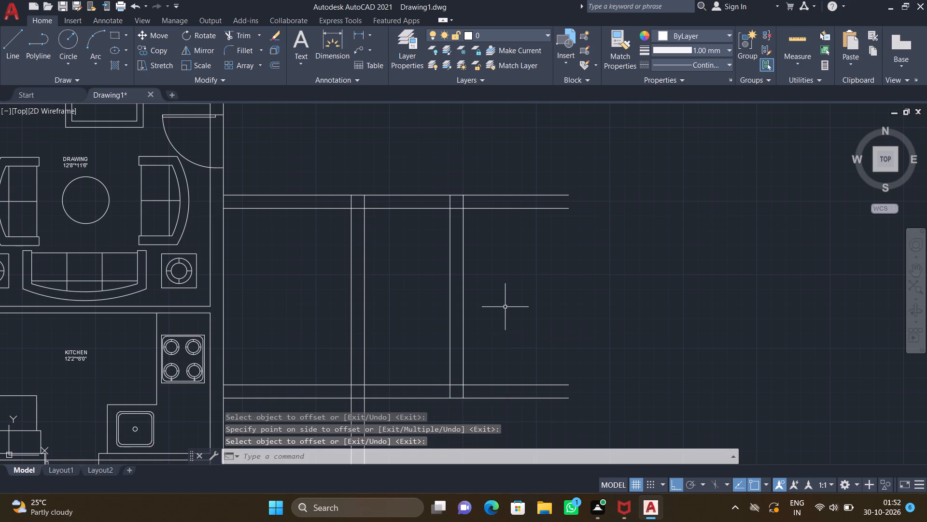
Trim the ends of the four horizontal wall lines that project east beyond the new east wall.
type("TR")
key("Return")
left_click_drag(538, 158, 538, 416)
key("Return")
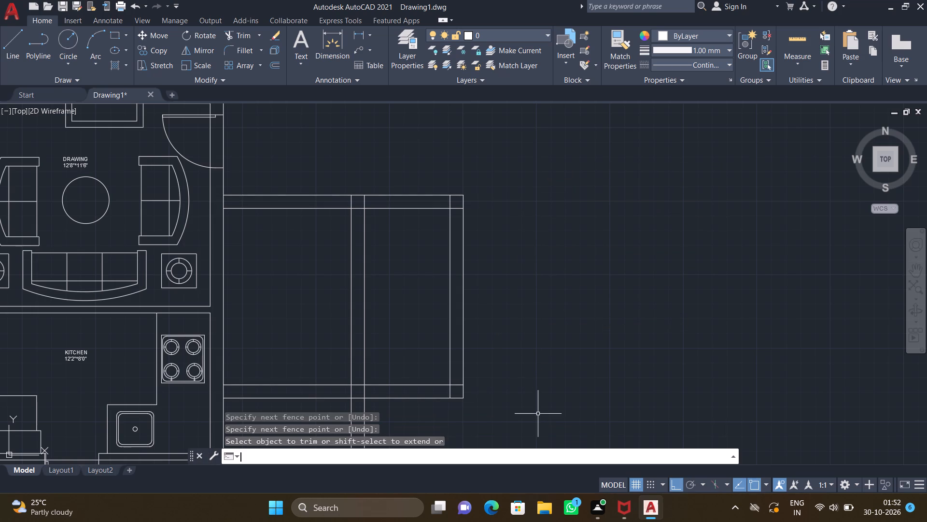
scroll(529, 394, "down", 3)
middle_click_drag(528, 391, 504, 301)
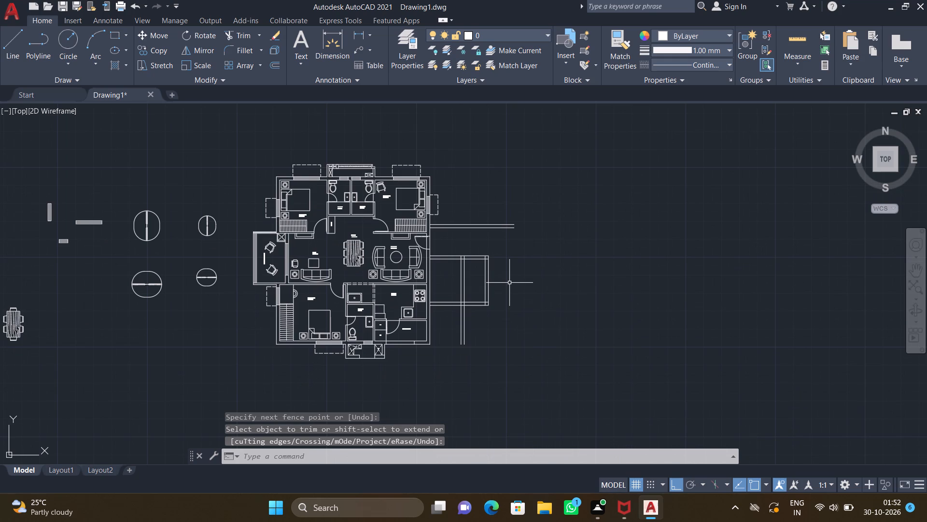
Offset the enclosure's outer east wall line 6'6" to the east.
key("o")
key("Return")
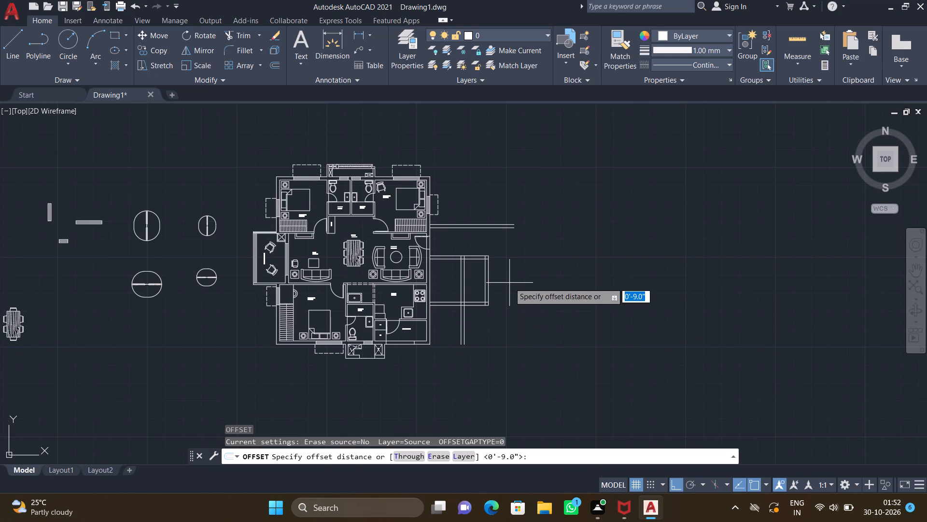
type("6'")
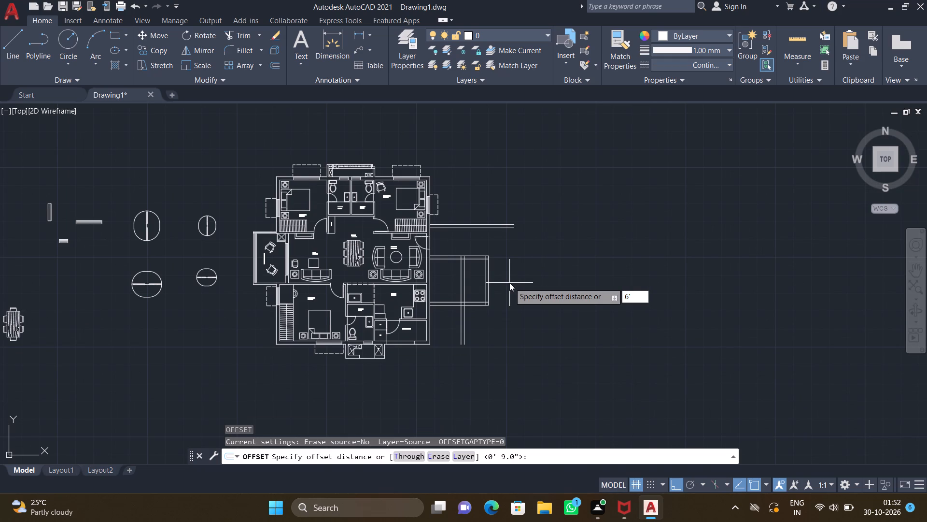
key("6")
key("shift+quotedbl")
key("Return")
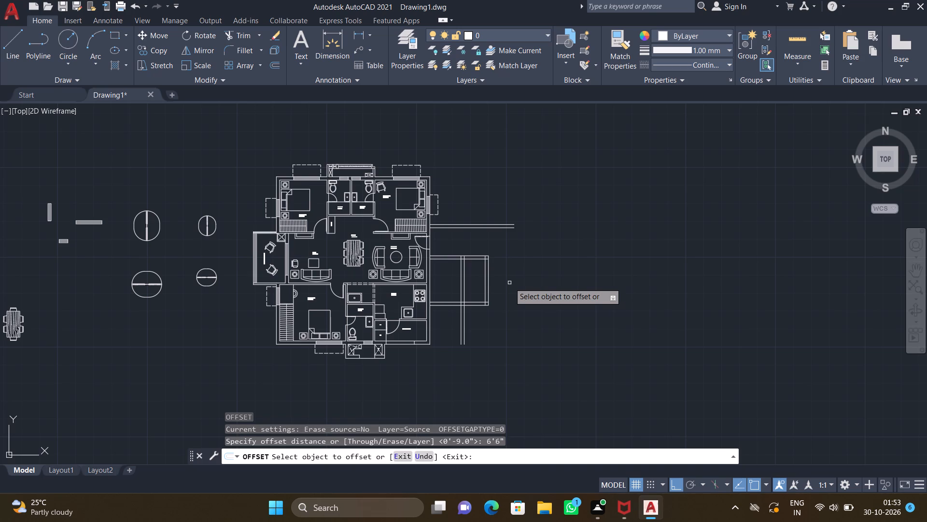
scroll(492, 284, "up", 2)
left_click(479, 268)
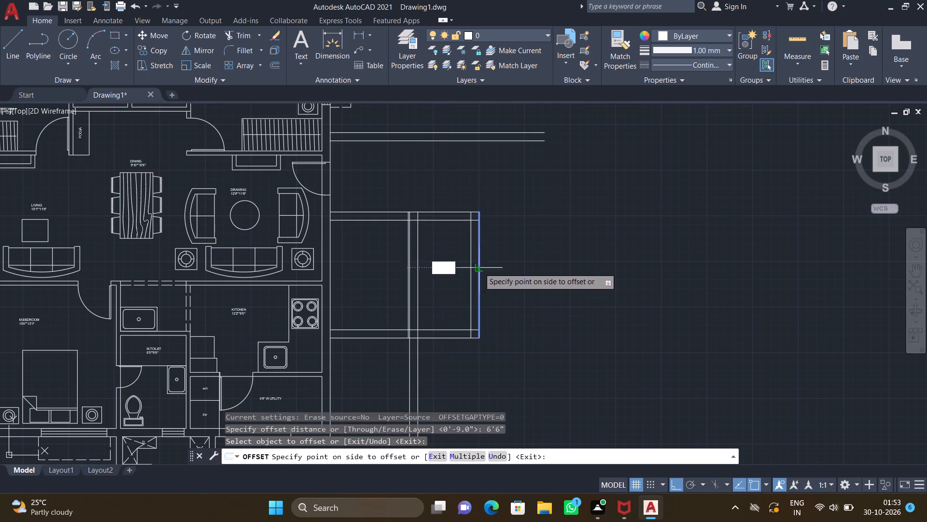
left_click(581, 250)
key("Return")
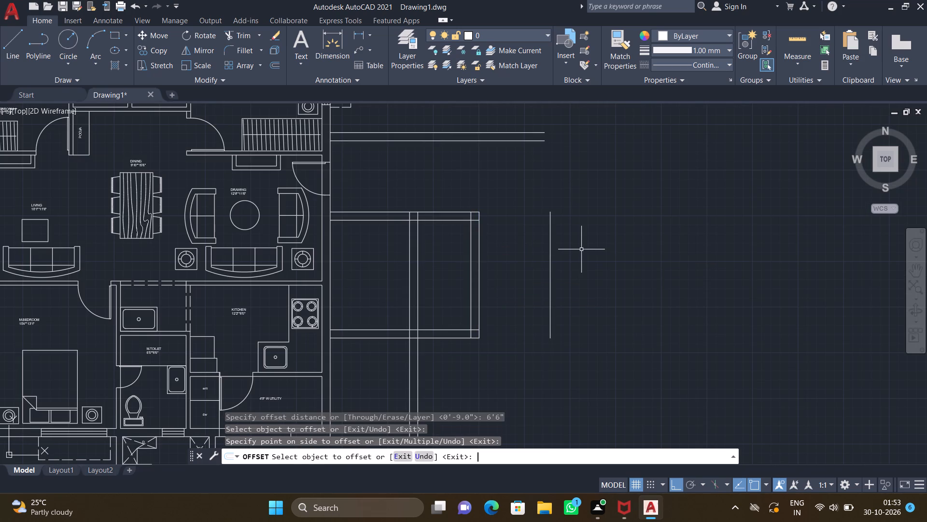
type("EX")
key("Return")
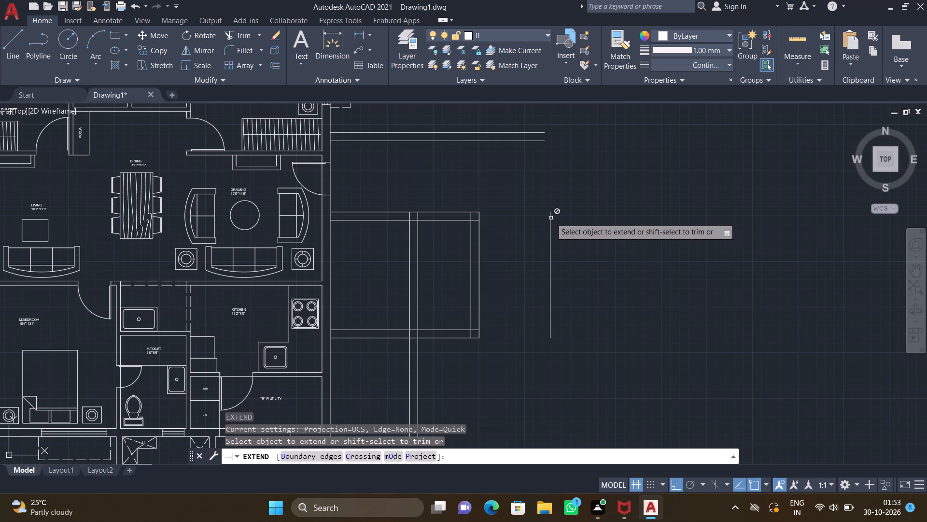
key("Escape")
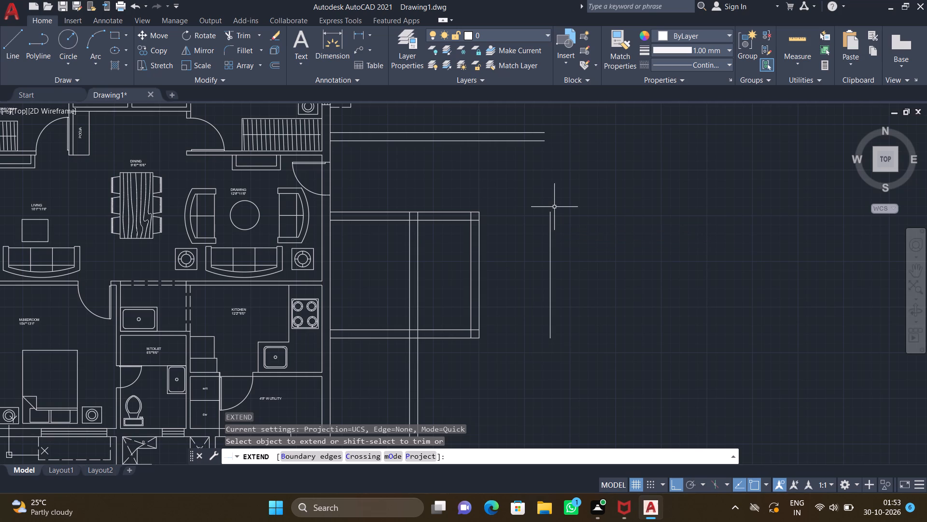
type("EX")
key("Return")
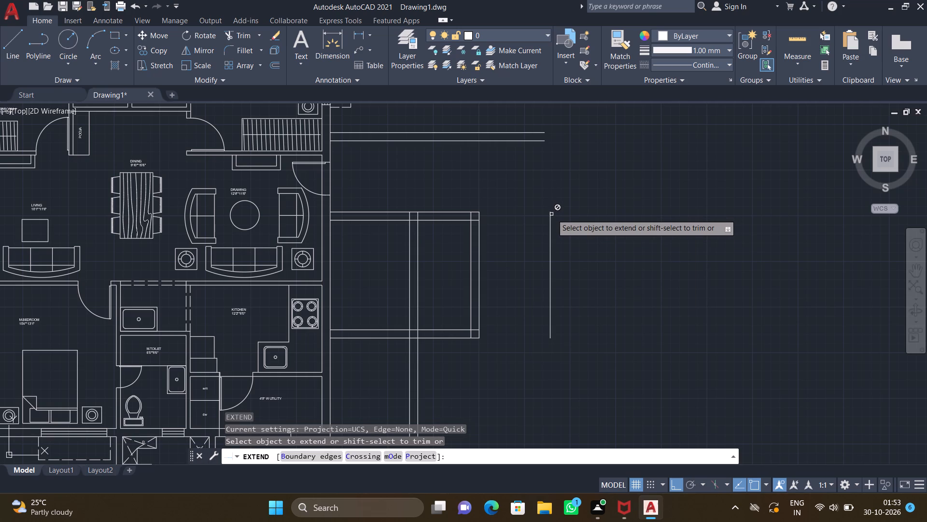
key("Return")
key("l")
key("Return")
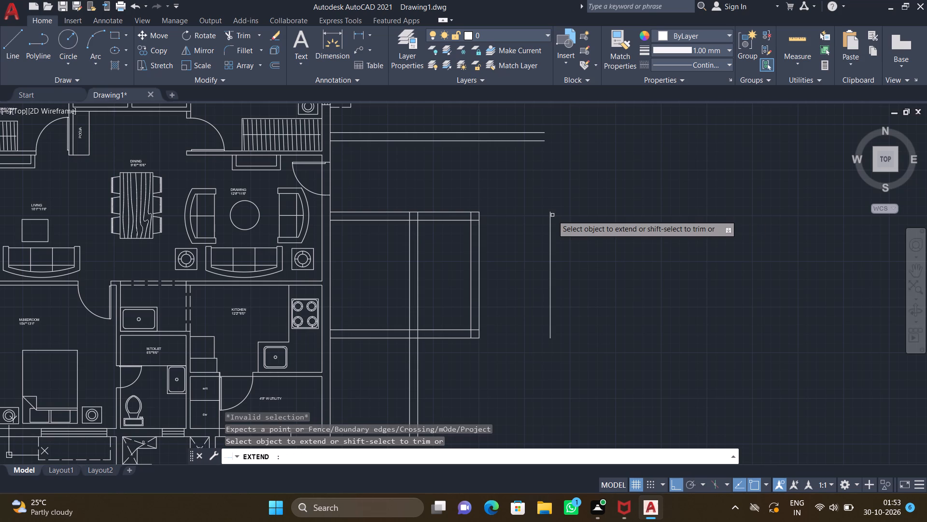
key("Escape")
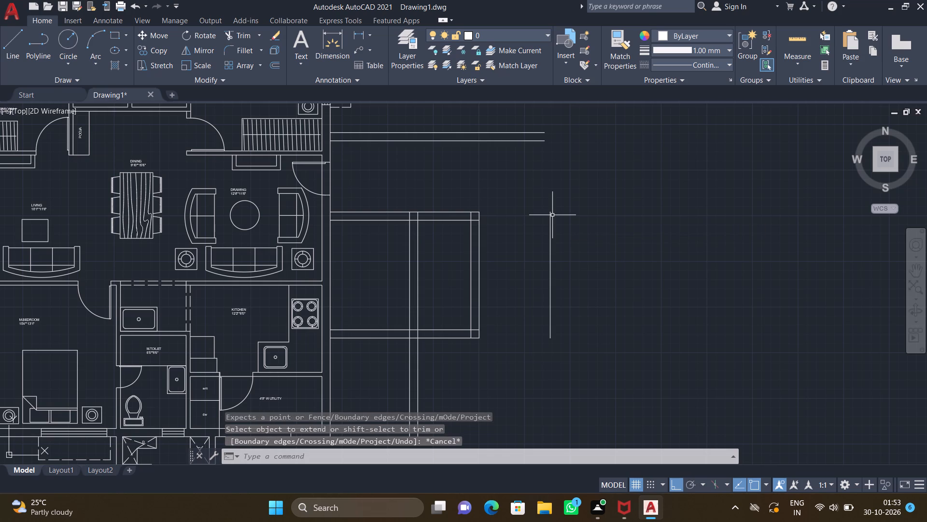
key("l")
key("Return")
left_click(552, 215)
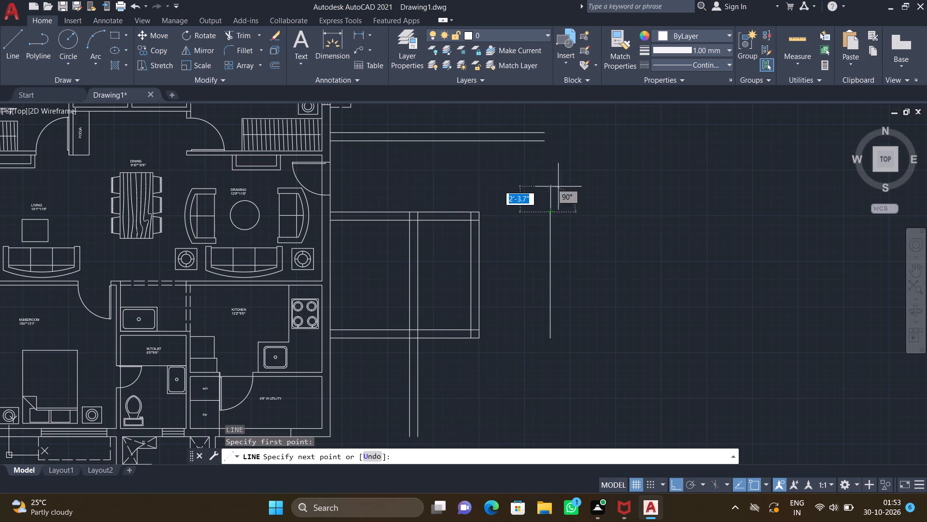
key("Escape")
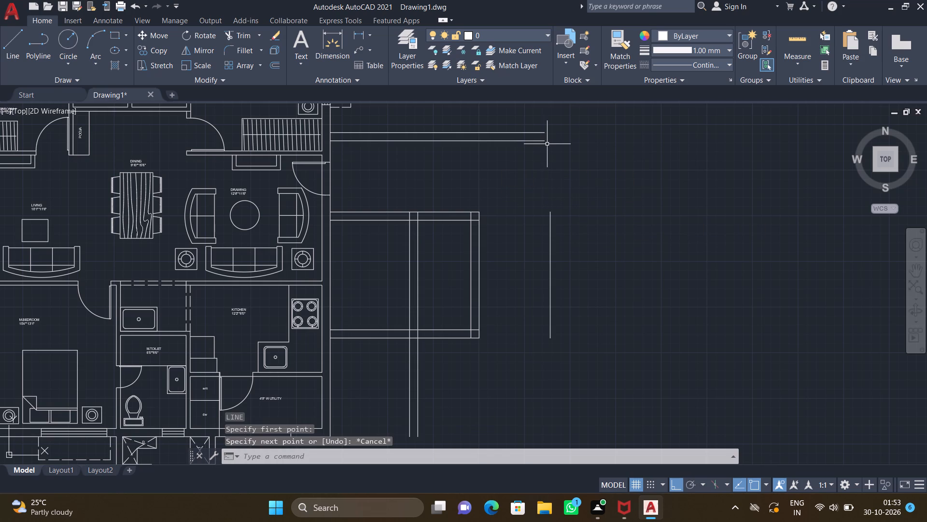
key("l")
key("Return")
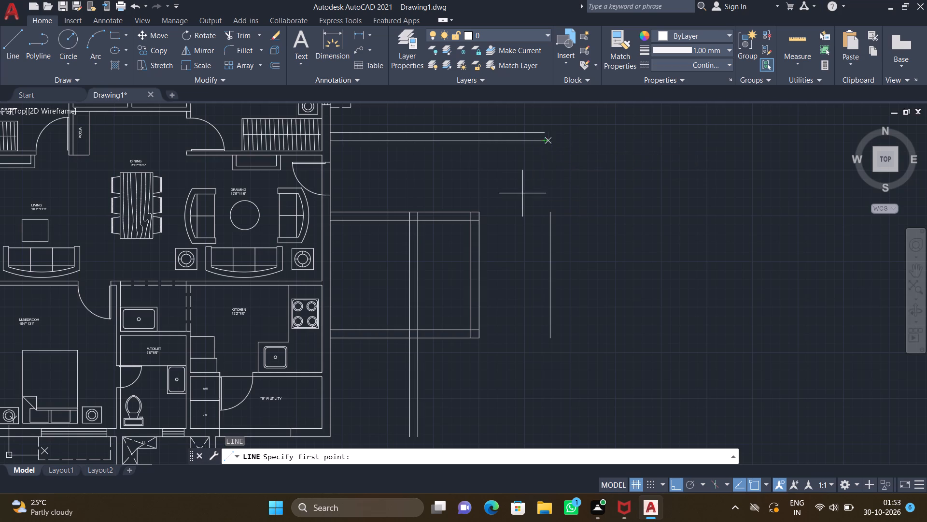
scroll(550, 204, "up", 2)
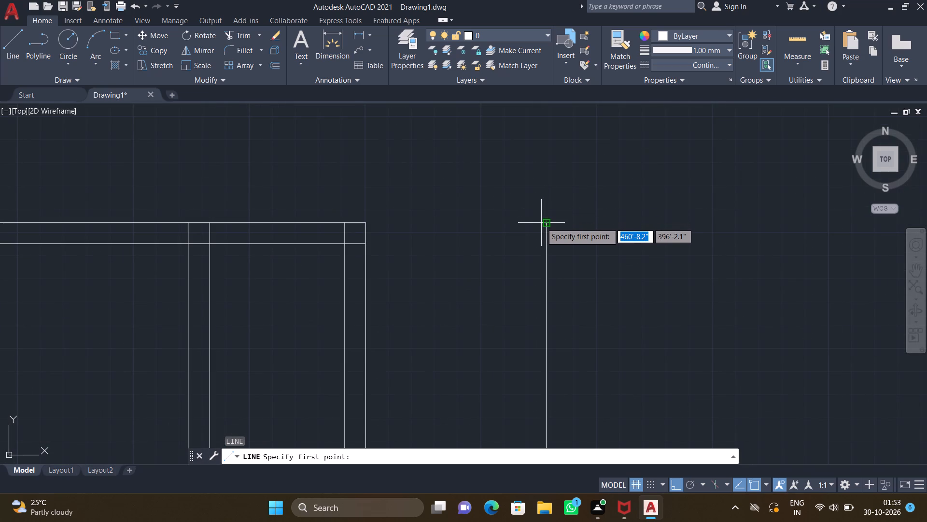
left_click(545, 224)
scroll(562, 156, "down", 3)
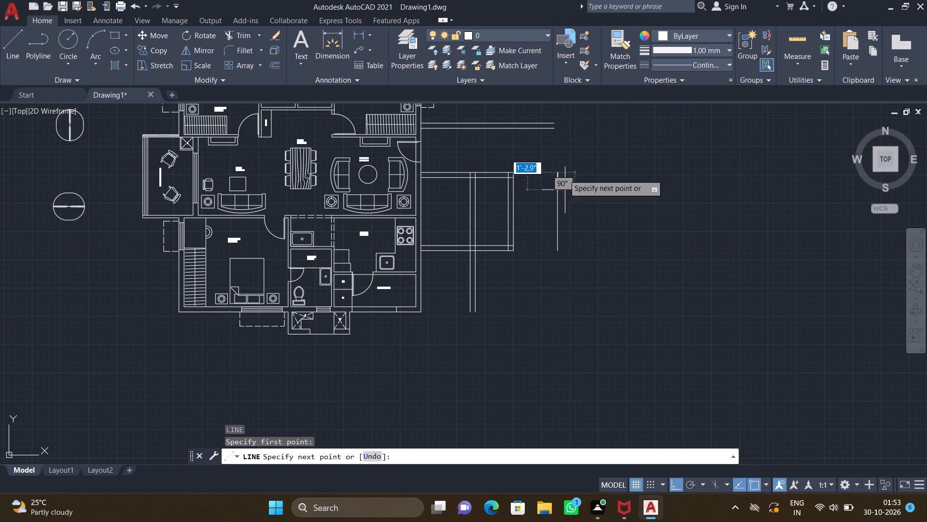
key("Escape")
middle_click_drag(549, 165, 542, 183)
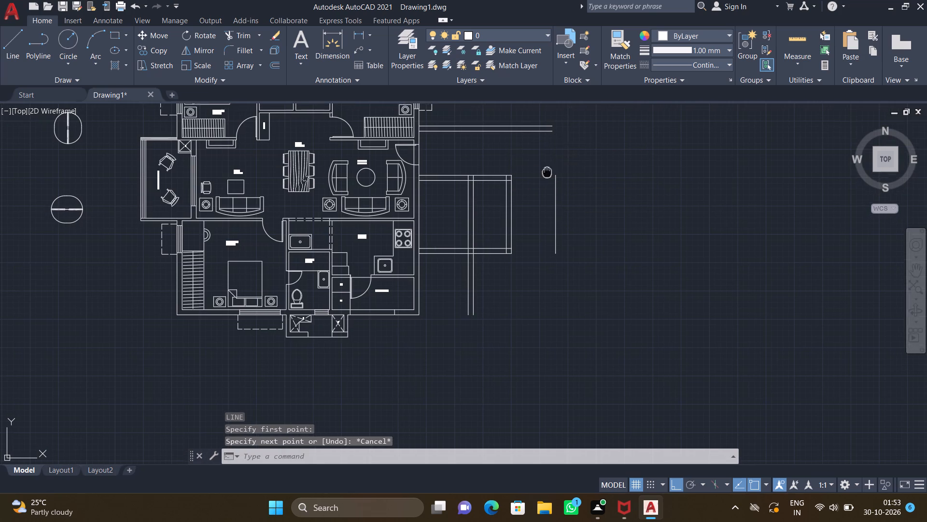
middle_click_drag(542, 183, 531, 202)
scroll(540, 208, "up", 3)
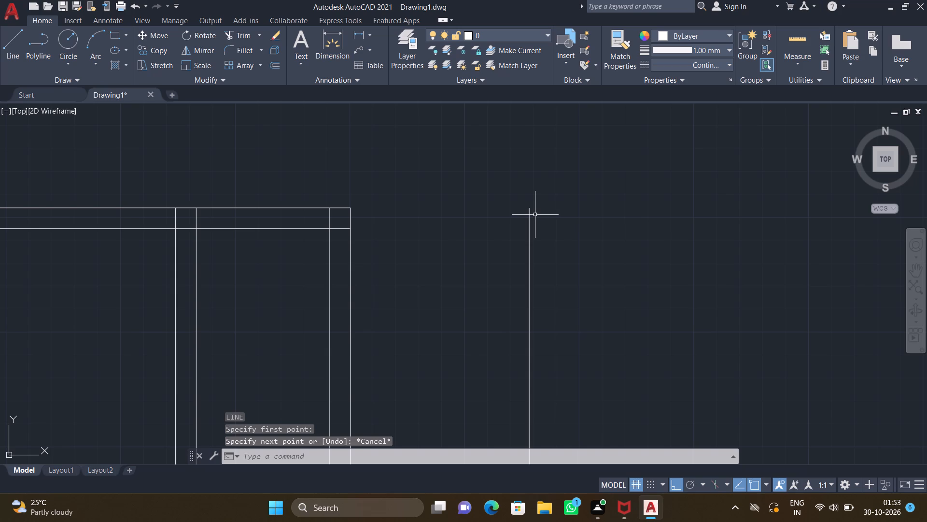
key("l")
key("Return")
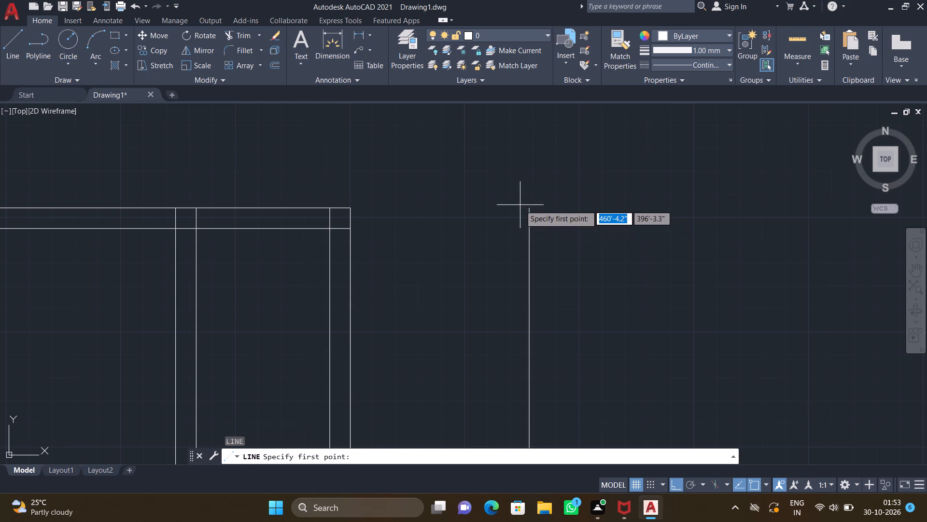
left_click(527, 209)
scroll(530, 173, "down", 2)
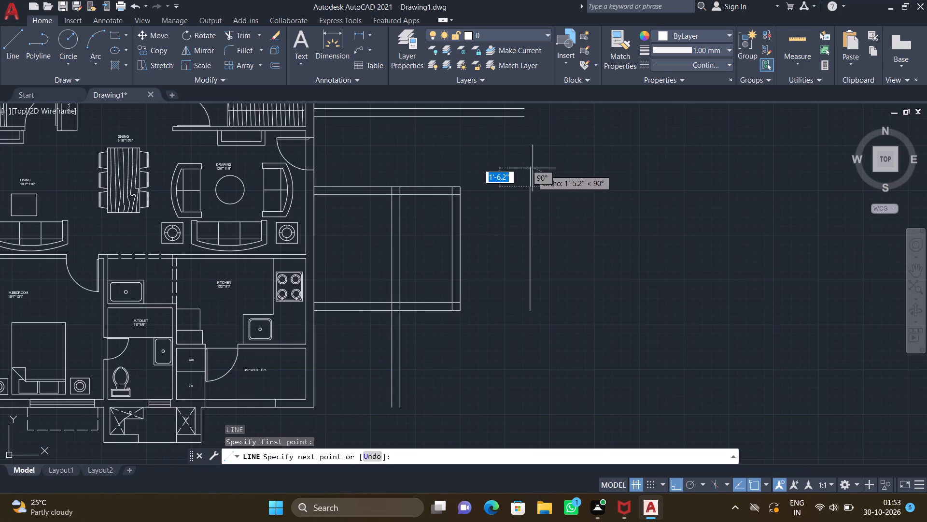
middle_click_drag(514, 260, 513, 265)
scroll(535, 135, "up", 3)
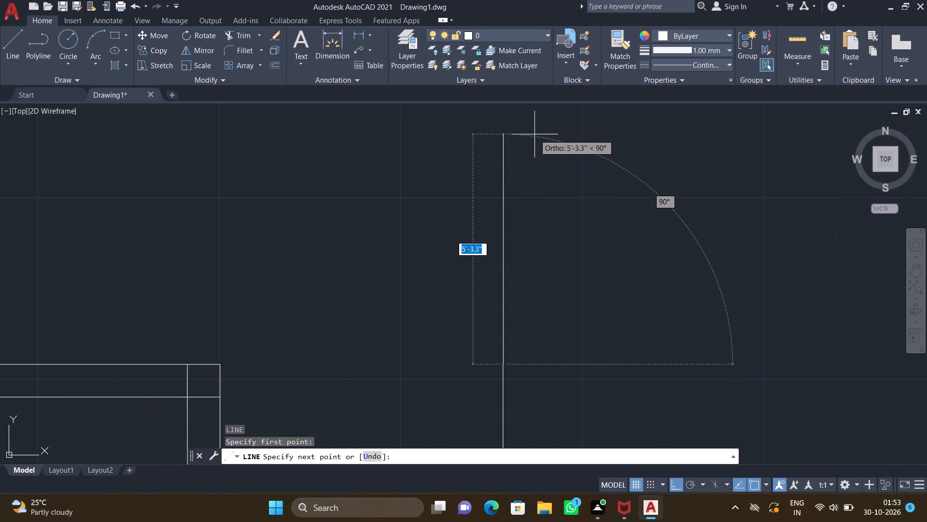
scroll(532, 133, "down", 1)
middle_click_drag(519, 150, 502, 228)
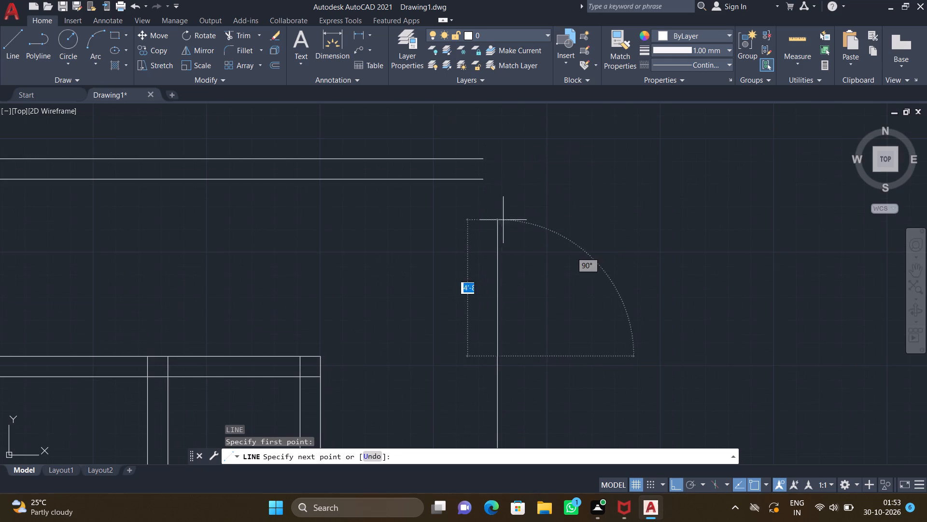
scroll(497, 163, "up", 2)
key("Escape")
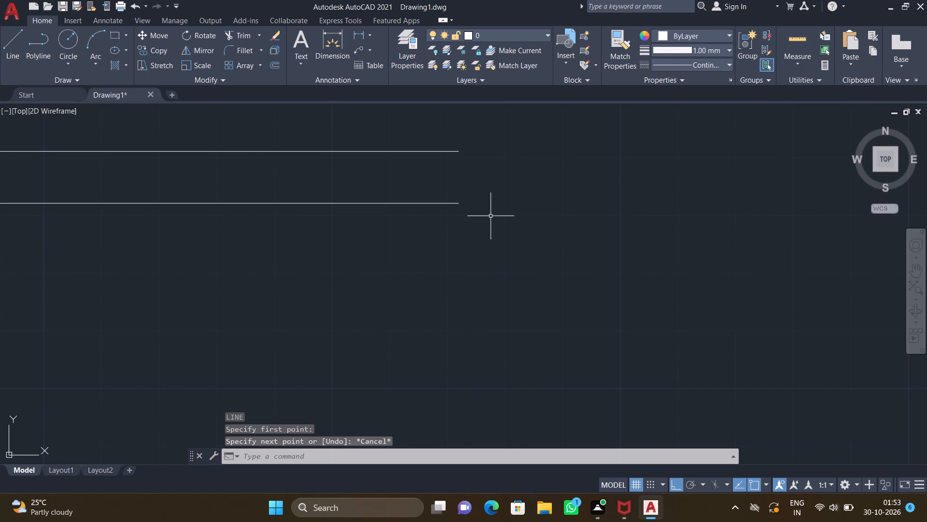
Draw a vertical line about 7'-3" long from the offset line's north end up to the level of the northern corridor wall's north line.
middle_click_drag(483, 201, 476, 178)
scroll(480, 179, "down", 3)
key("l")
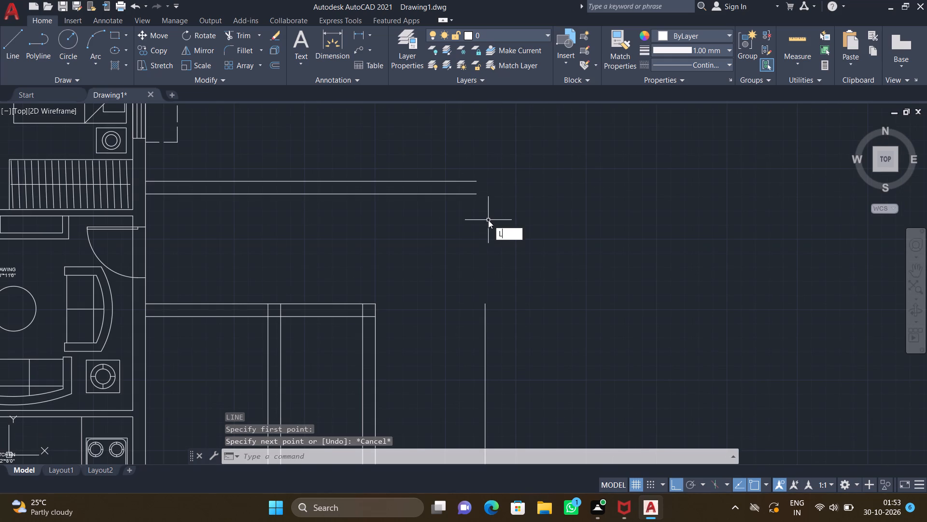
key("Return")
scroll(487, 313, "up", 4)
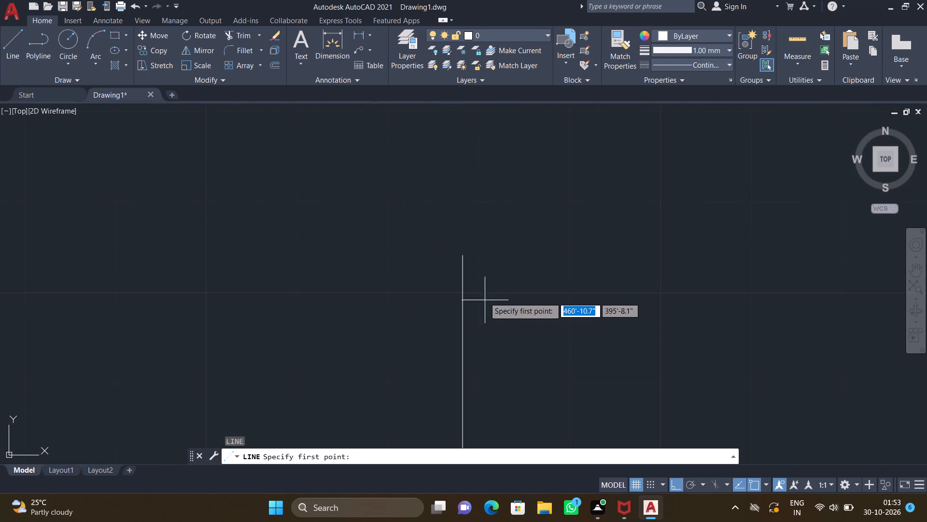
left_click(462, 254)
scroll(480, 172, "down", 2)
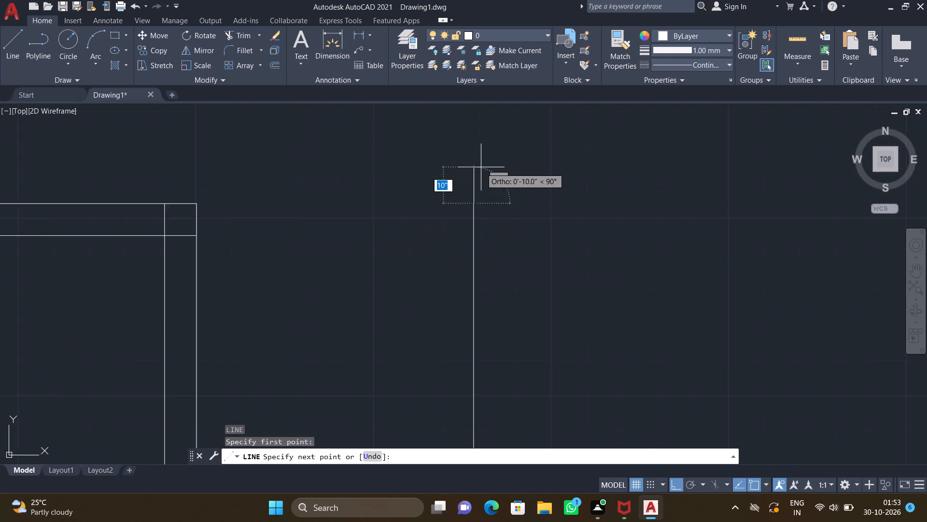
scroll(481, 167, "down", 1)
middle_click_drag(486, 165, 484, 237)
scroll(484, 195, "down", 2)
middle_click_drag(481, 171, 477, 195)
scroll(473, 169, "up", 2)
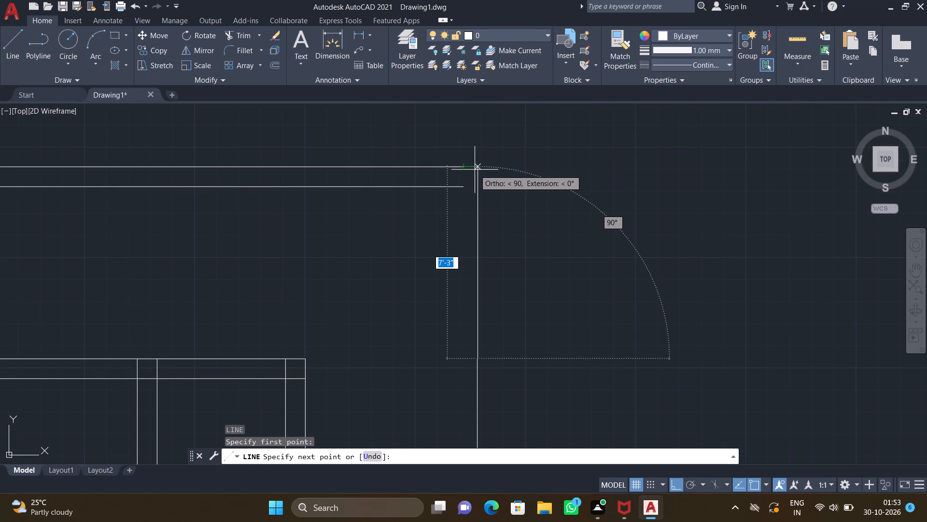
left_click(476, 168)
key("Return")
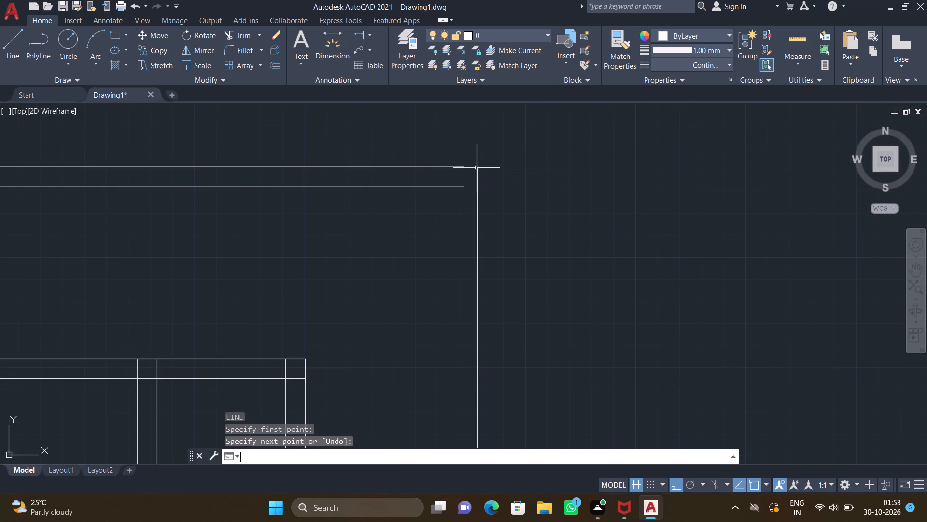
Extend both lines of the northern corridor wall east to the new vertical line.
scroll(474, 169, "down", 3)
scroll(471, 230, "up", 4)
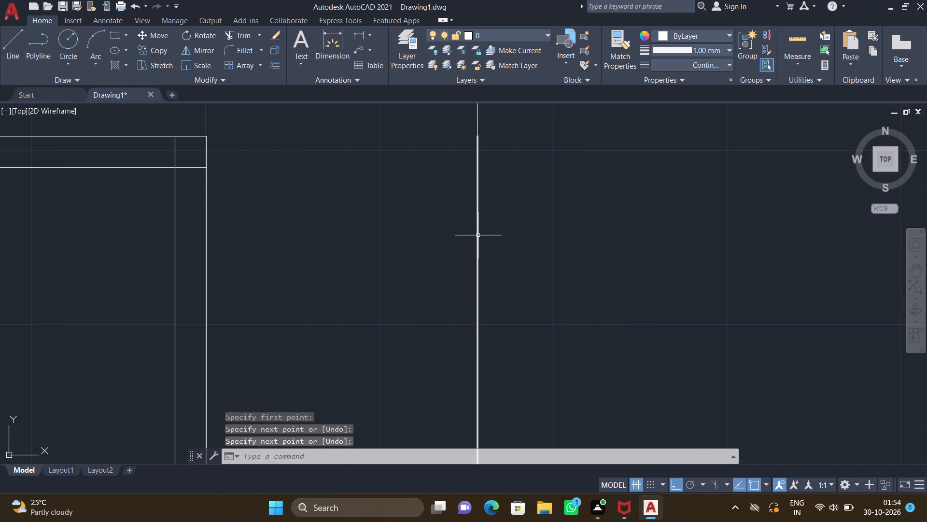
scroll(483, 253, "down", 3)
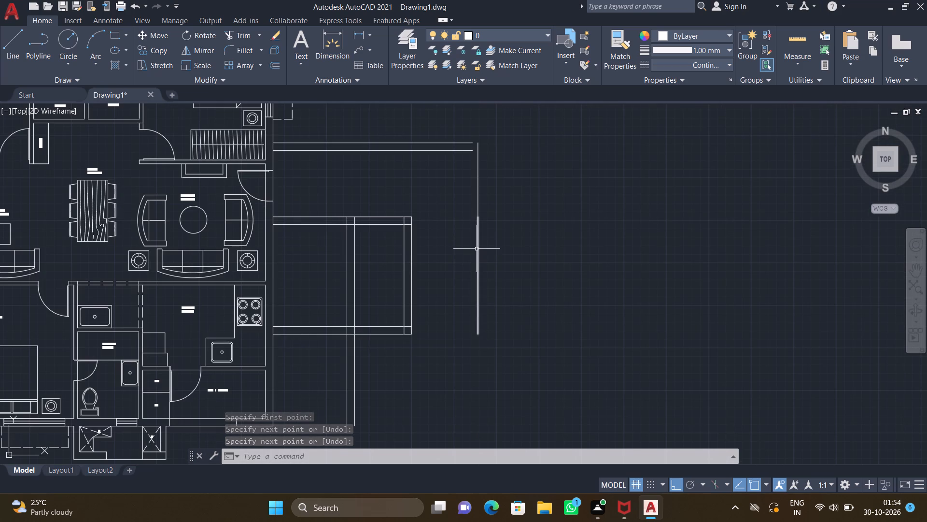
scroll(477, 216, "up", 4)
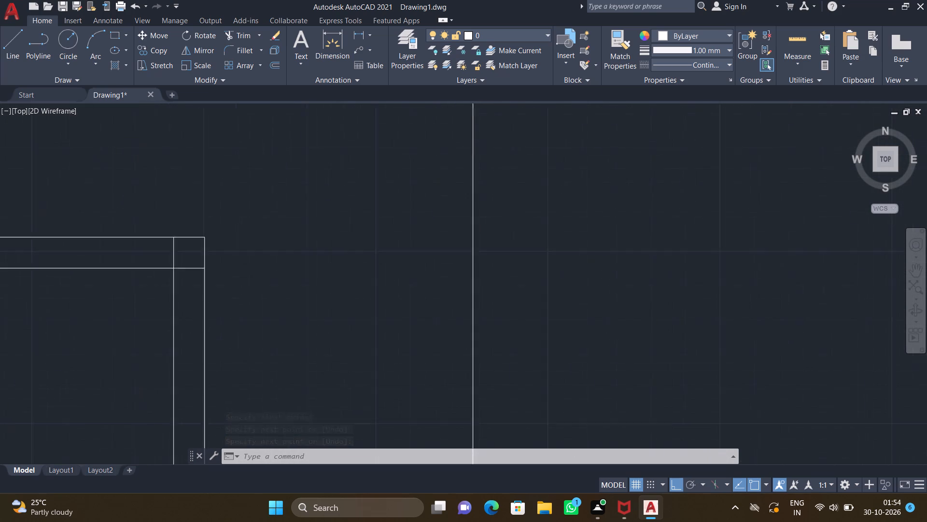
scroll(456, 221, "down", 3)
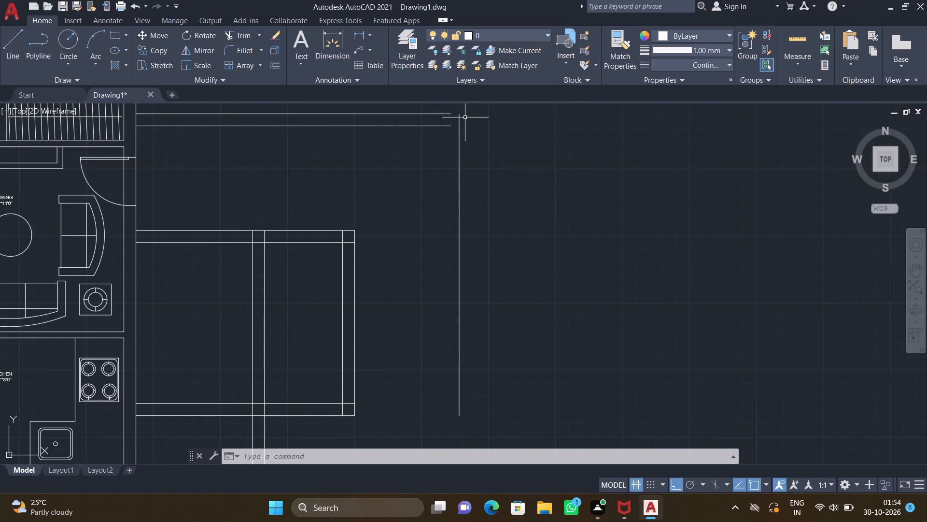
scroll(463, 117, "up", 2)
type("EX")
key("Return")
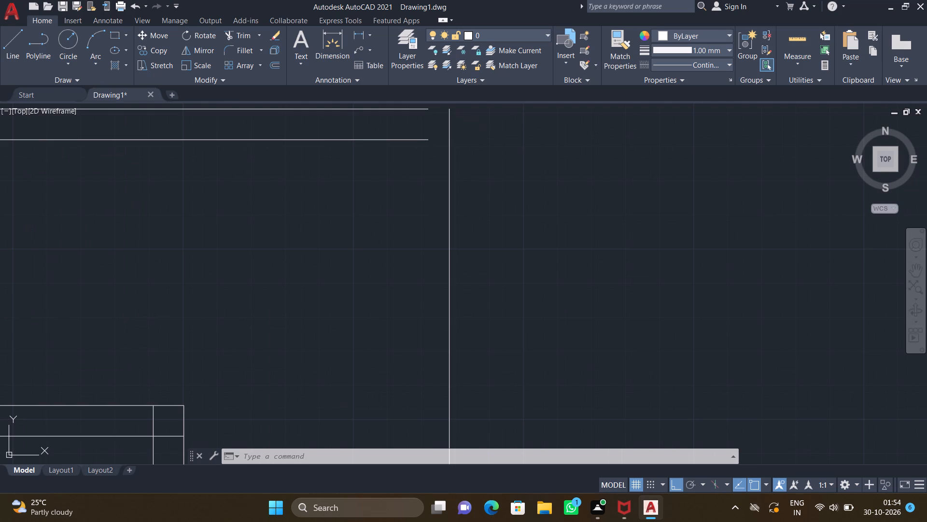
left_click(424, 108)
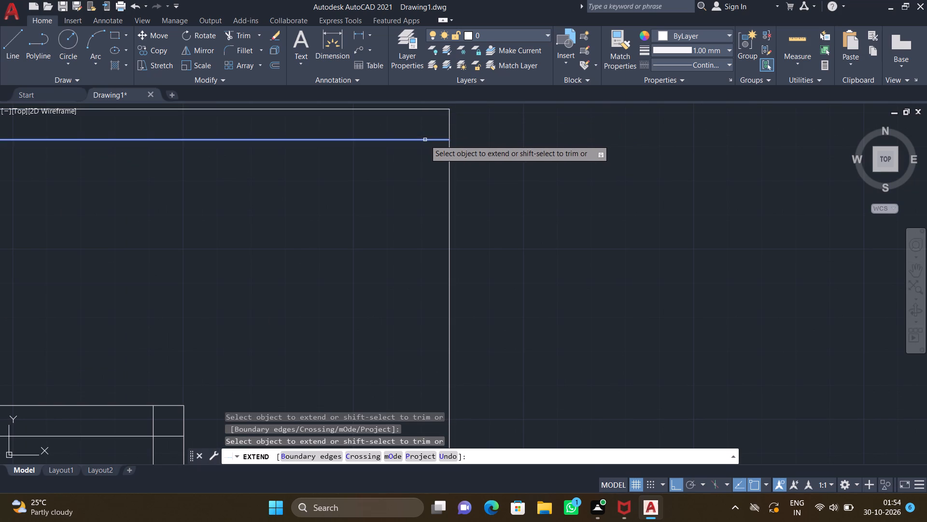
left_click(425, 140)
key("Return")
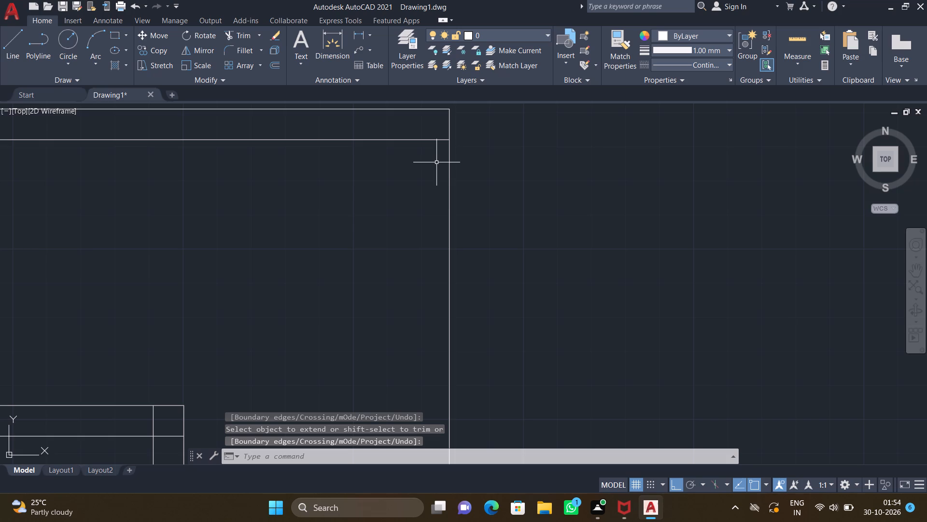
Offset both vertical lines at the corridor's east end 9" to the east to form the outer wall face.
scroll(439, 165, "down", 3)
middle_click_drag(412, 210, 463, 206)
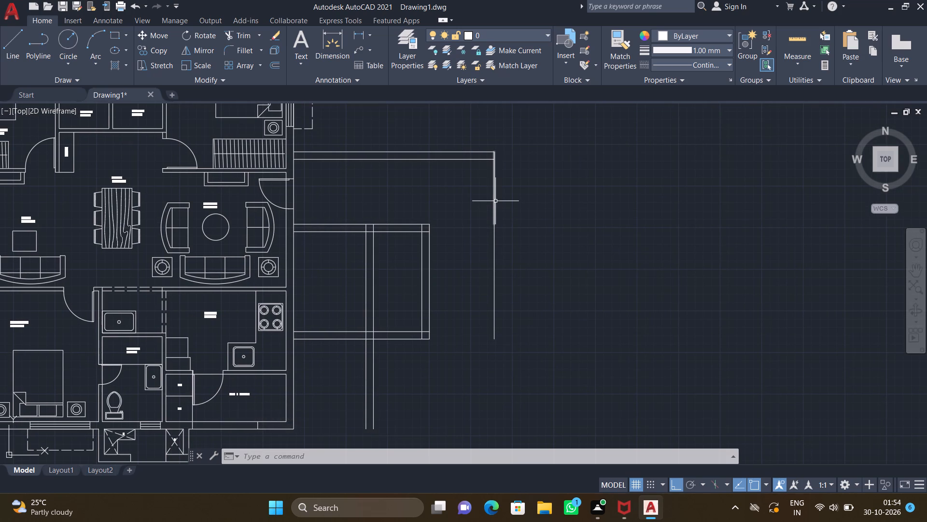
key("o")
key("Return")
type("9\"")
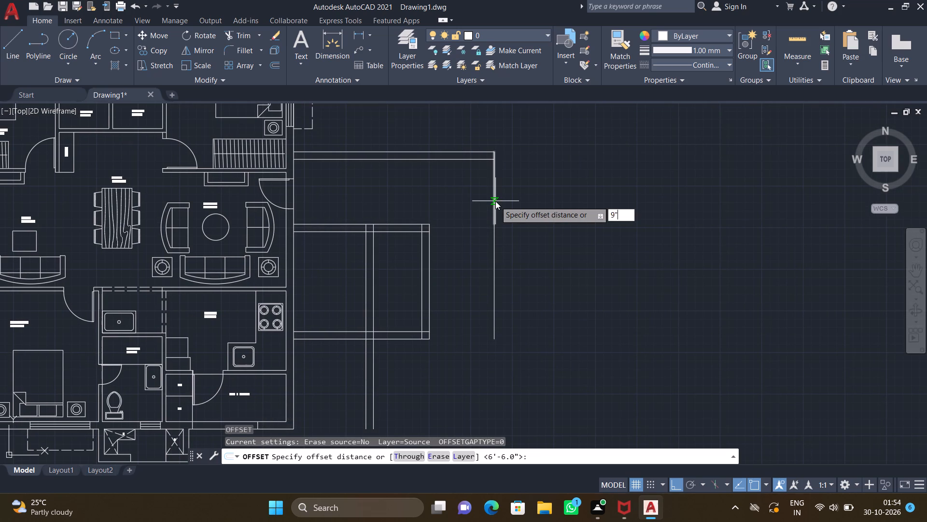
key("Return")
left_click(494, 201)
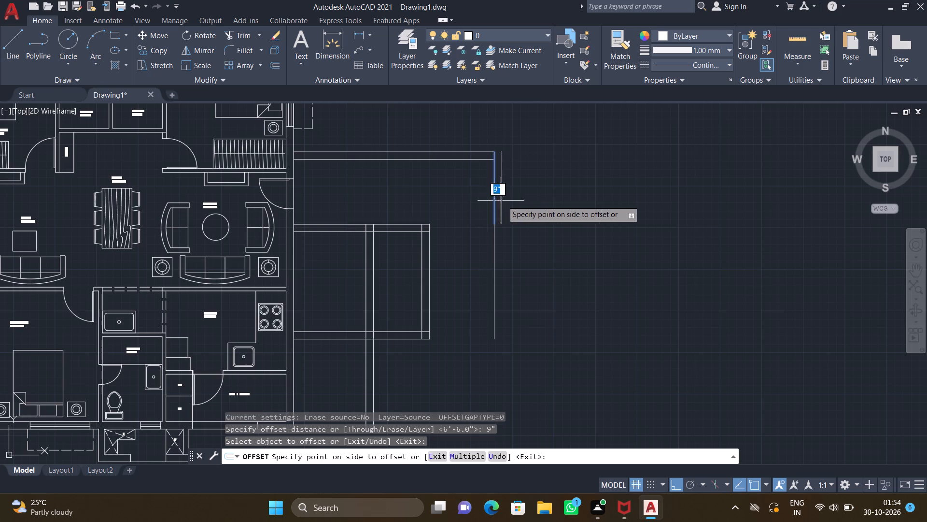
left_click(516, 203)
left_click(495, 262)
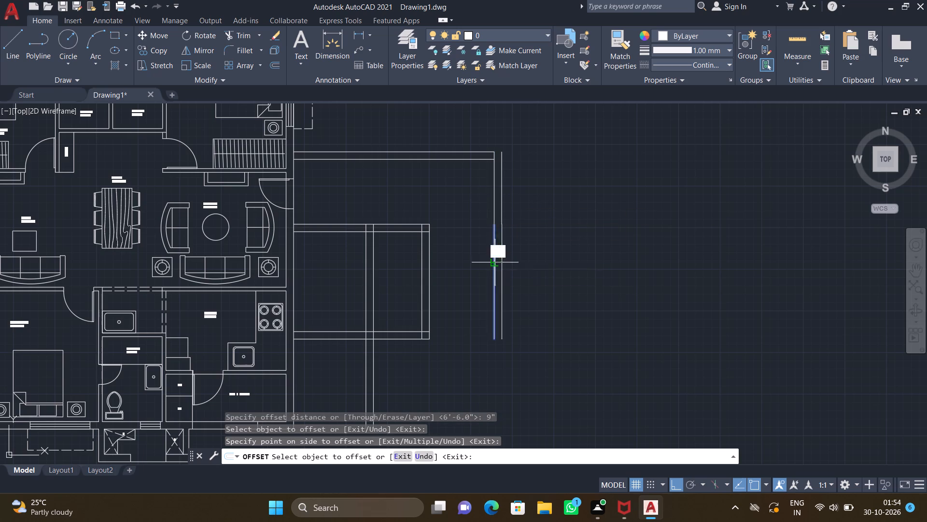
scroll(509, 232, "up", 2)
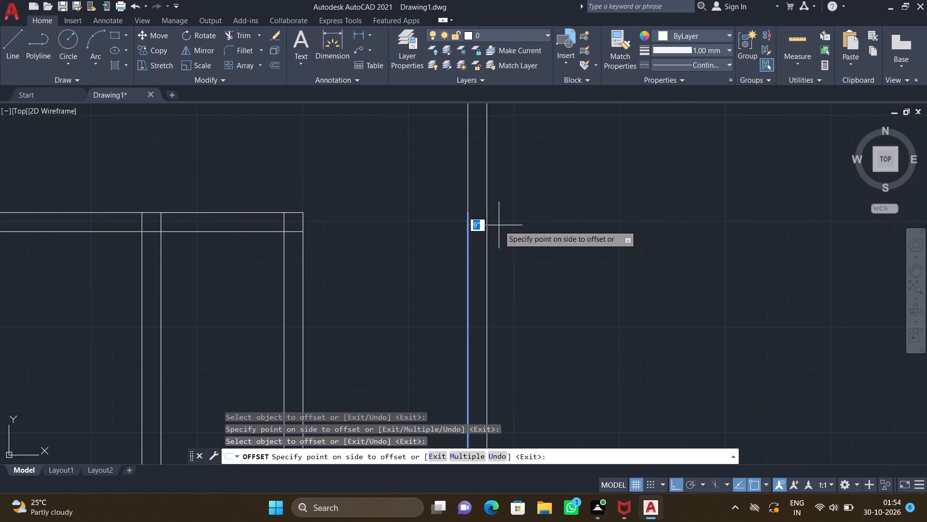
left_click(499, 225)
key("Return")
Trim the two vertical partition lines that project south below the walled enclosure.
scroll(497, 225, "down", 4)
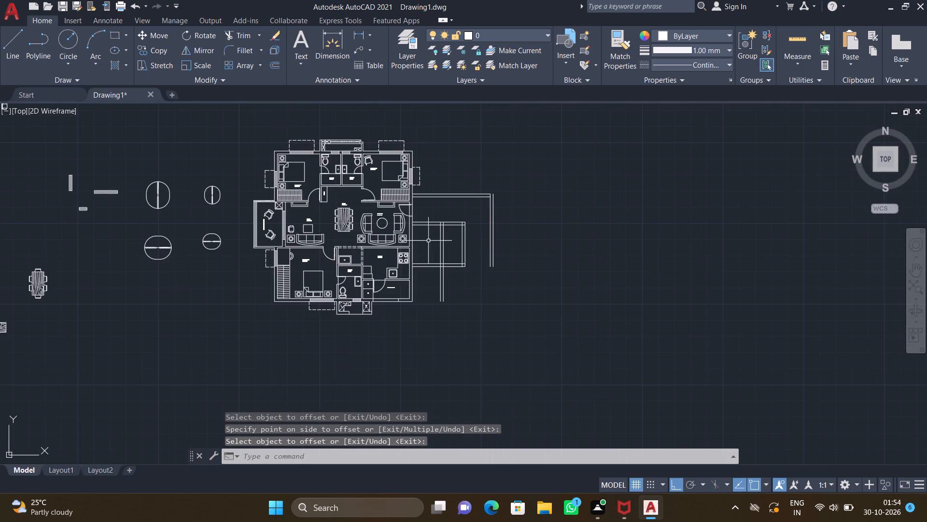
middle_click_drag(442, 225, 470, 201)
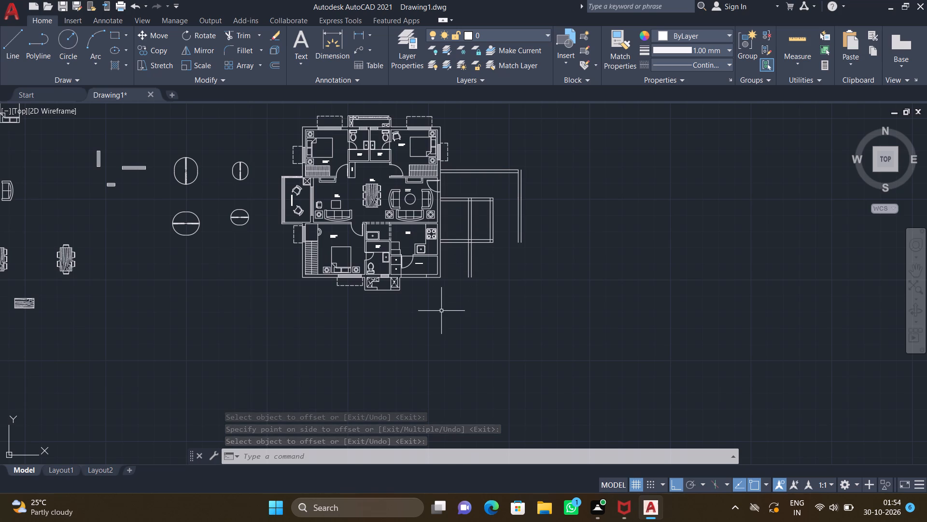
middle_click_drag(441, 310, 484, 290)
scroll(525, 210, "up", 3)
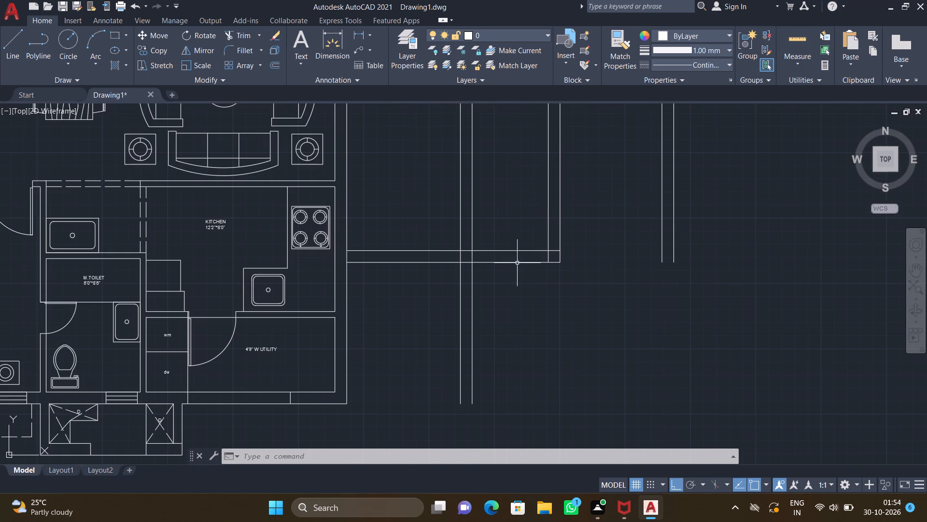
type("TR")
key("Return")
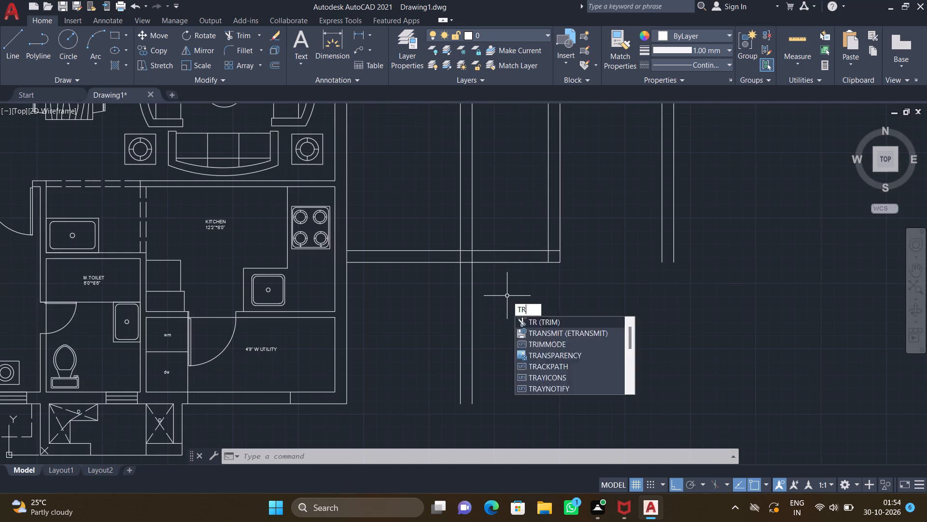
left_click_drag(434, 309, 526, 331)
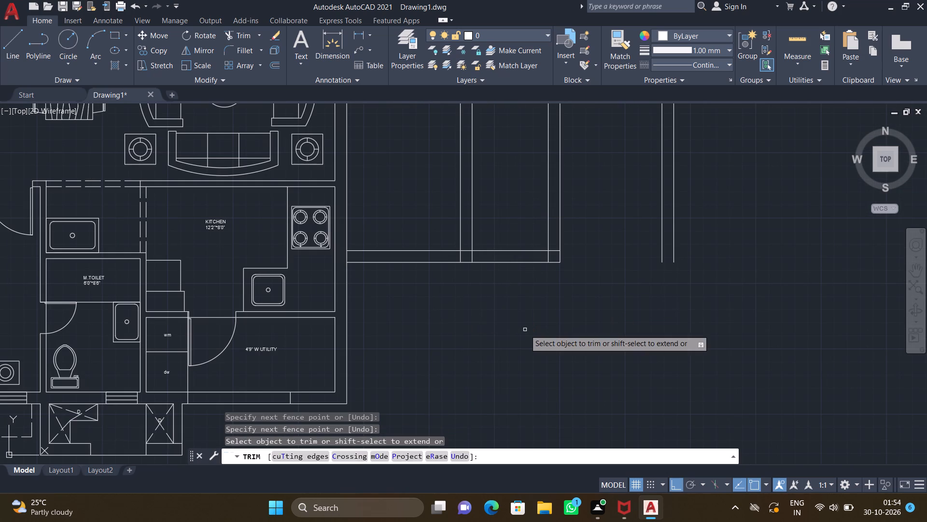
key("Return")
Draw a west-pointing triangle in the corridor outside the entrance door, with a vertical side about 2'-6" long.
scroll(527, 279, "down", 4)
scroll(497, 227, "up", 1)
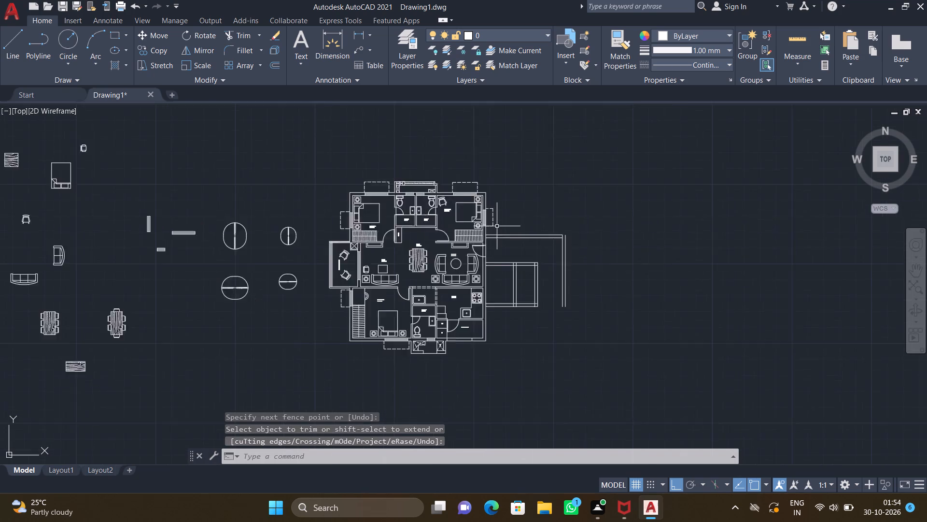
scroll(497, 226, "up", 1)
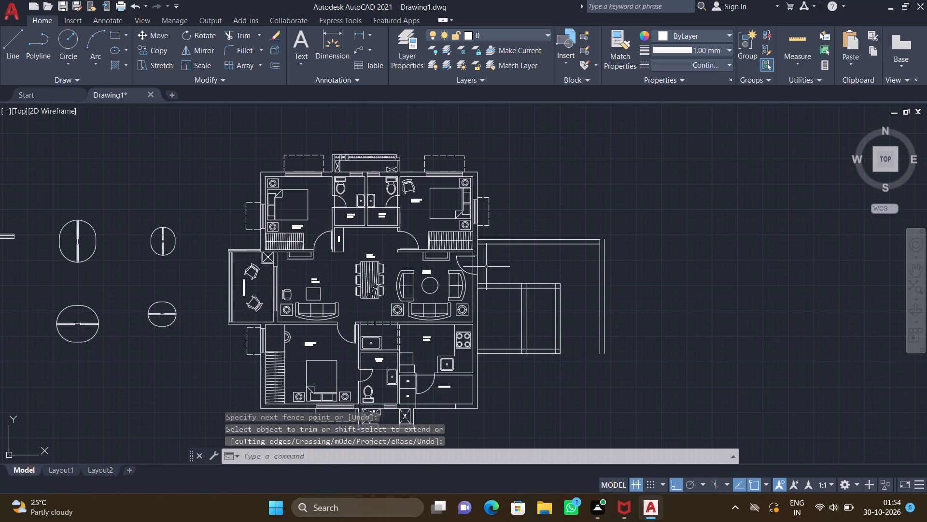
scroll(489, 266, "up", 2)
middle_click_drag(485, 274, 445, 198)
key("l")
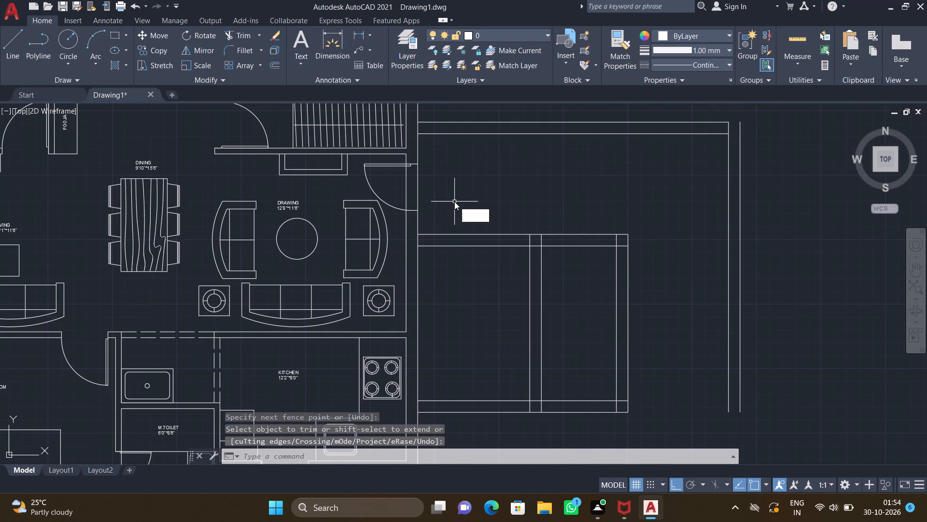
key("Return")
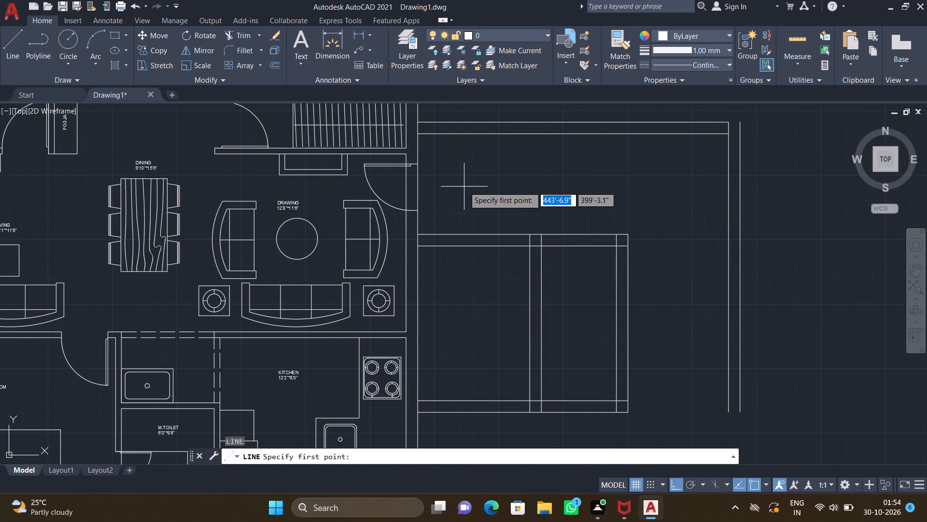
scroll(467, 177, "up", 1)
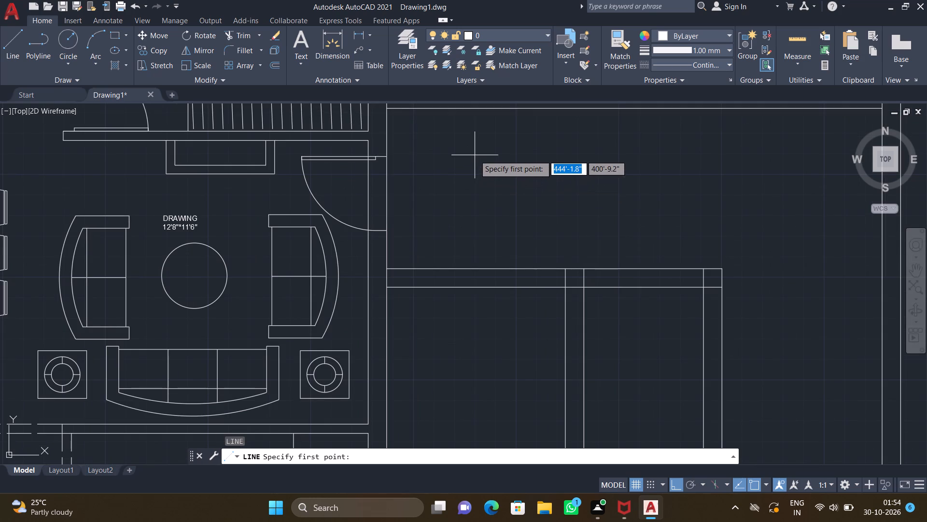
left_click_drag(479, 158, 479, 170)
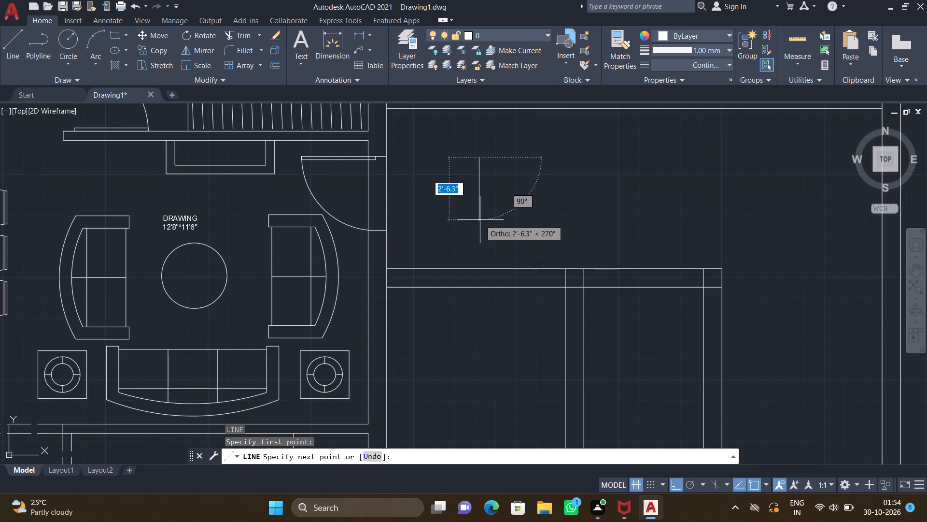
left_click(480, 219)
key("F8")
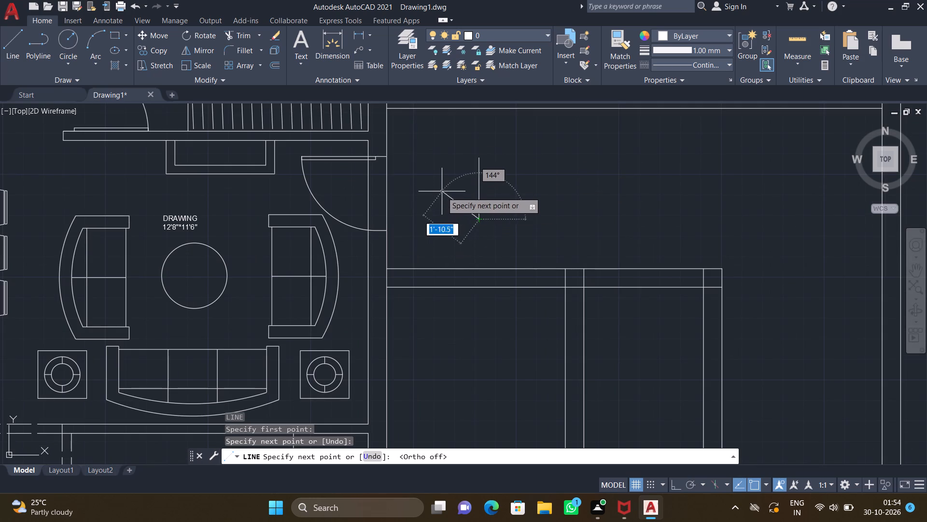
scroll(482, 163, "up", 2)
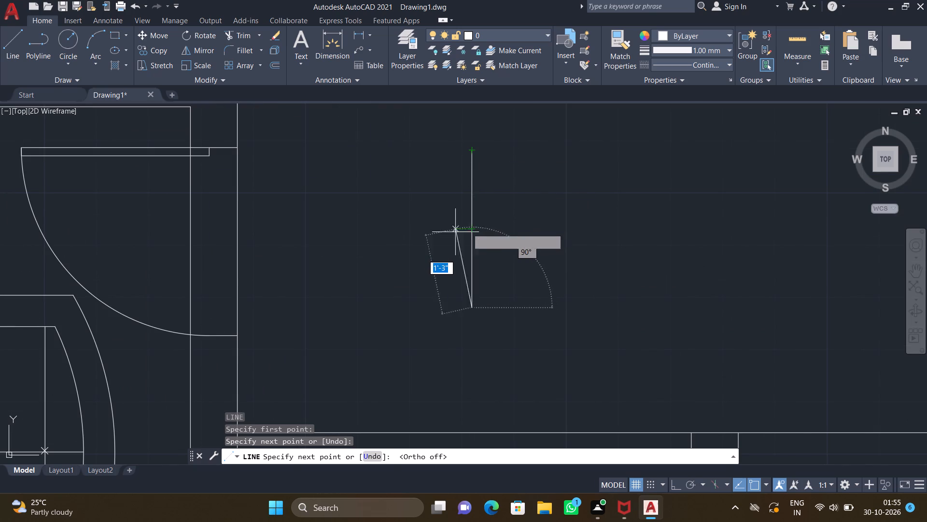
left_click(389, 227)
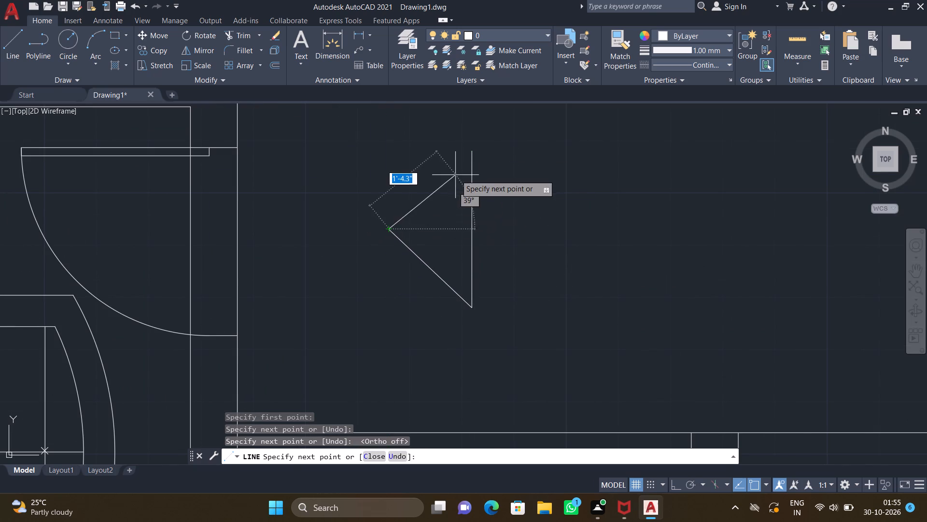
scroll(461, 159, "up", 1)
left_click(478, 149)
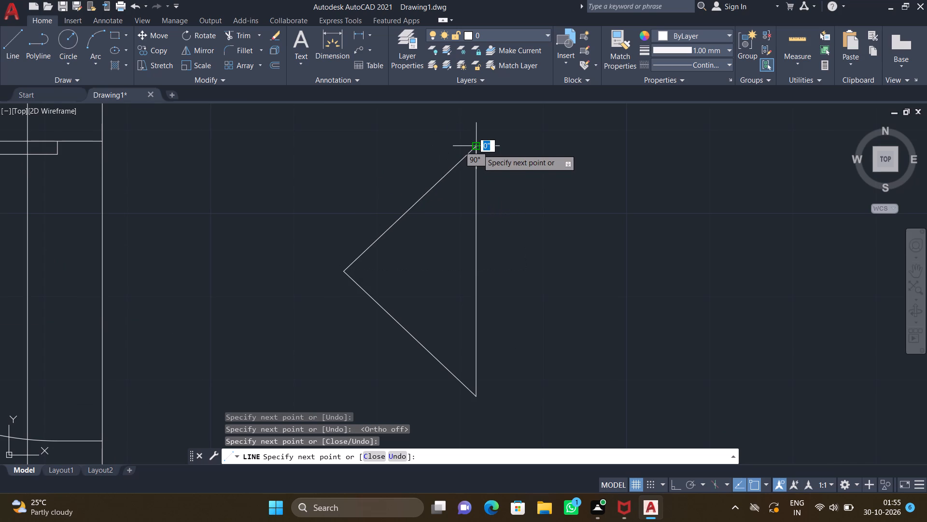
key("Return")
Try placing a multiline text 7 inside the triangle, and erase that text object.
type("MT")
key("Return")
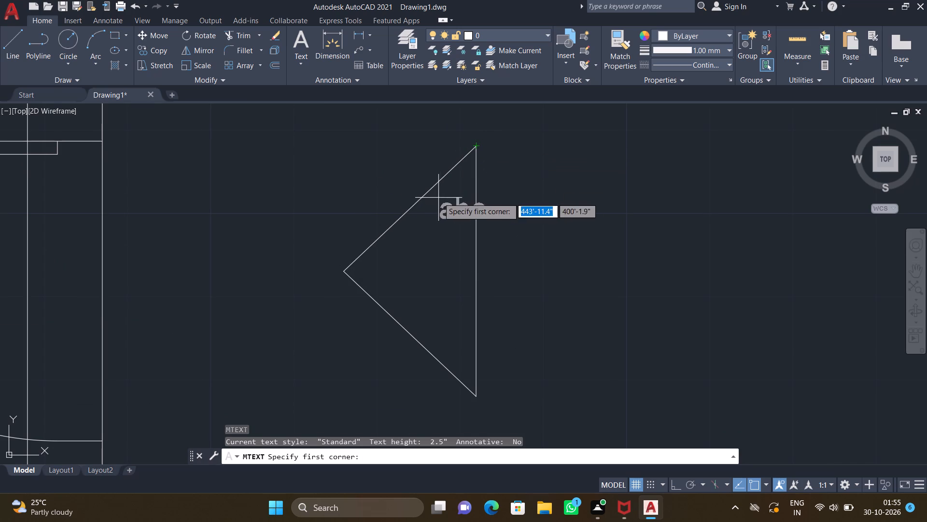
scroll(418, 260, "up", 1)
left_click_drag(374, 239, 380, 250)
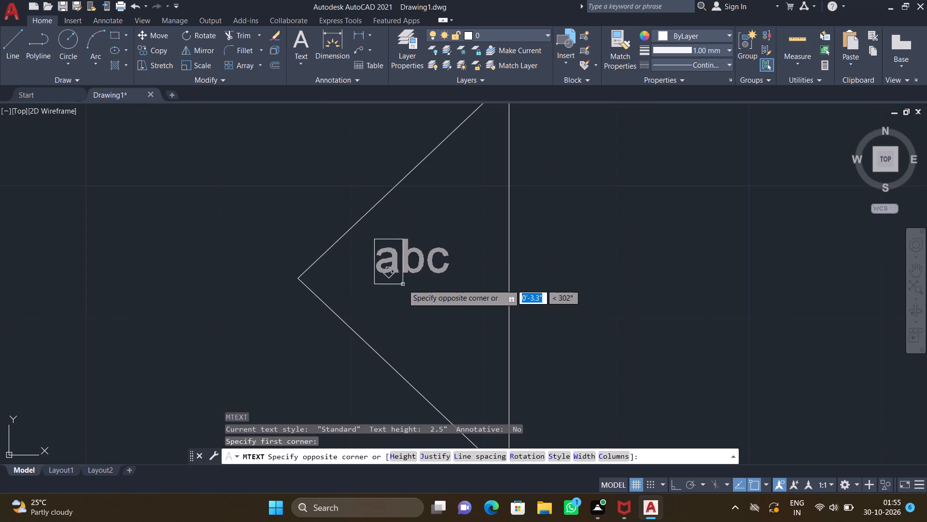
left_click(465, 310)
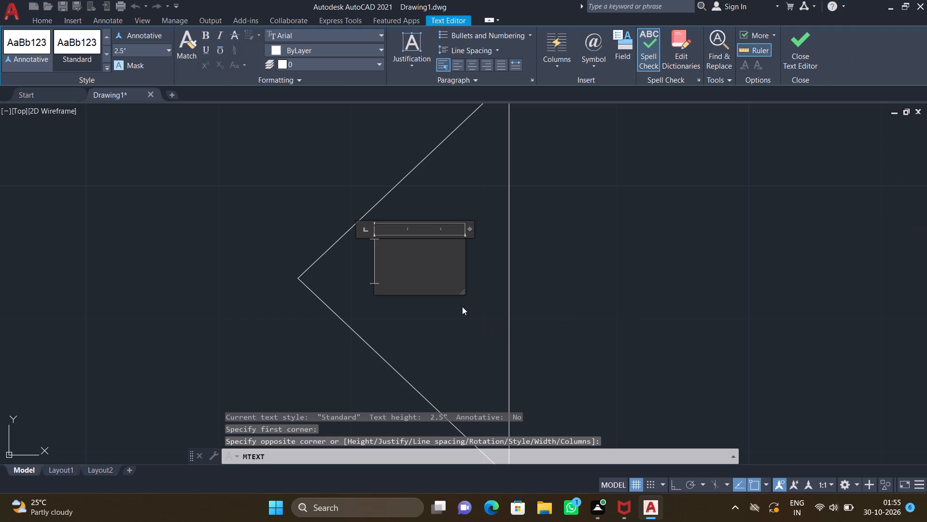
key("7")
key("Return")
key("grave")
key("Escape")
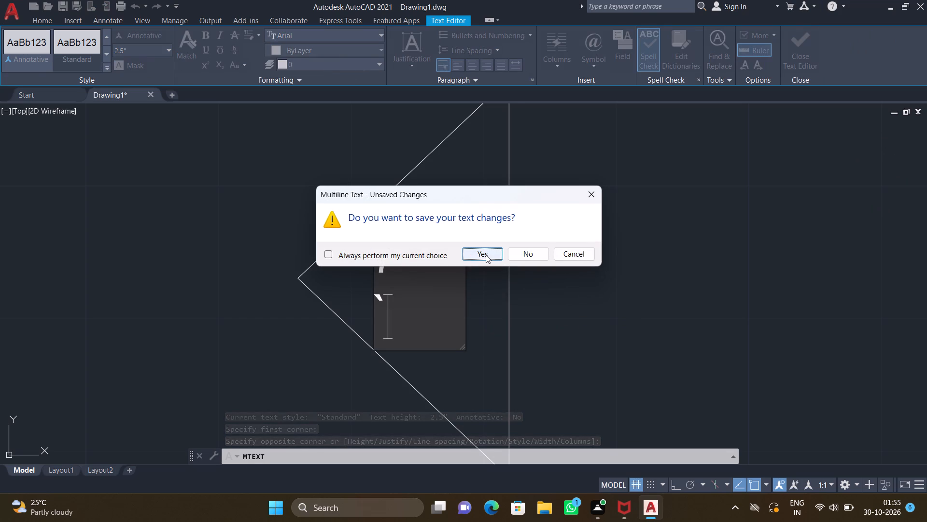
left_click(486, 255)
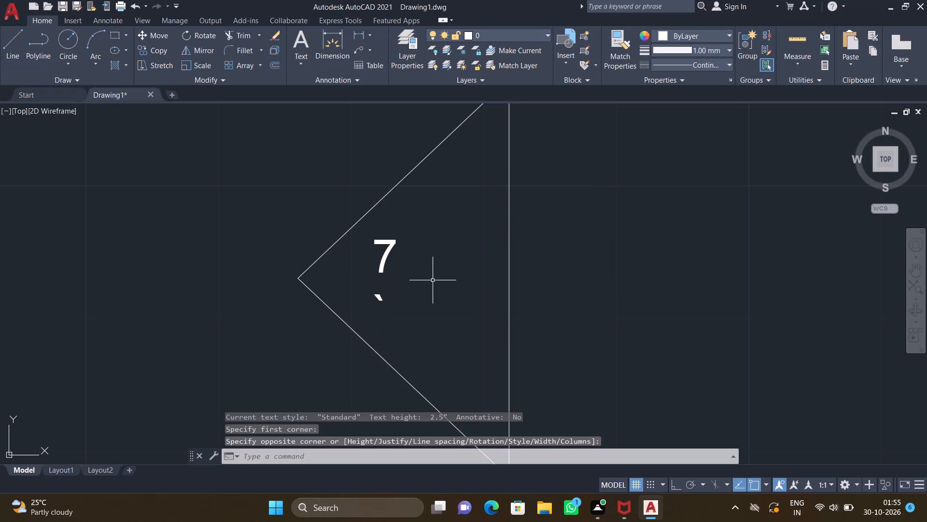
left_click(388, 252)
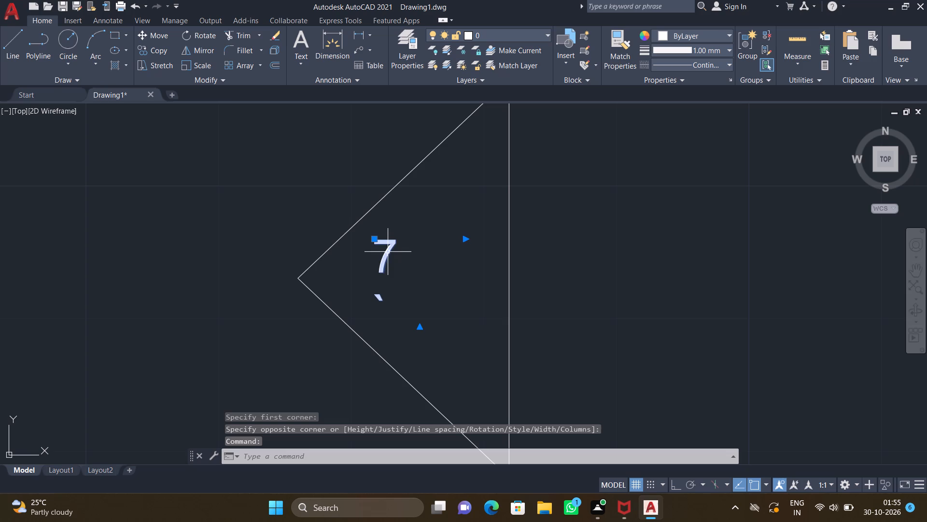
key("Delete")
Place the multiline text 7 inside the triangle and save it.
type("MT")
key("Return")
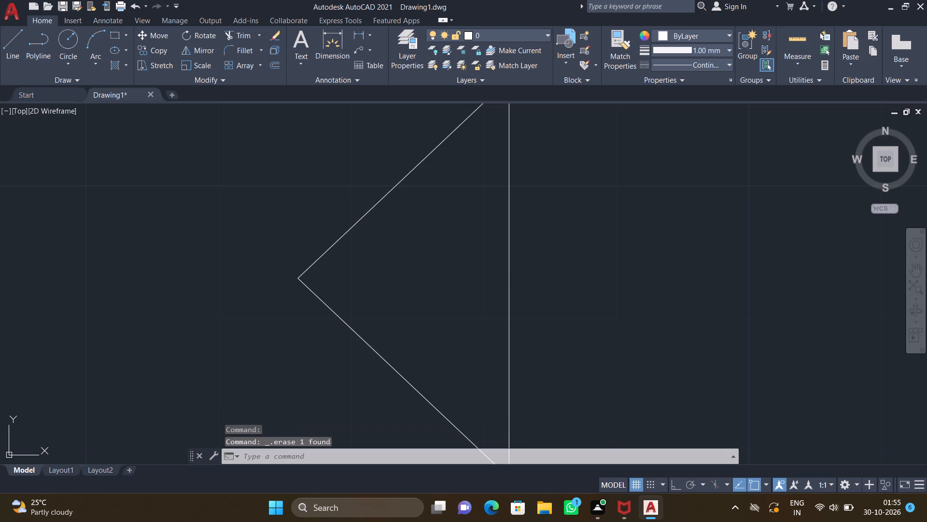
left_click(374, 255)
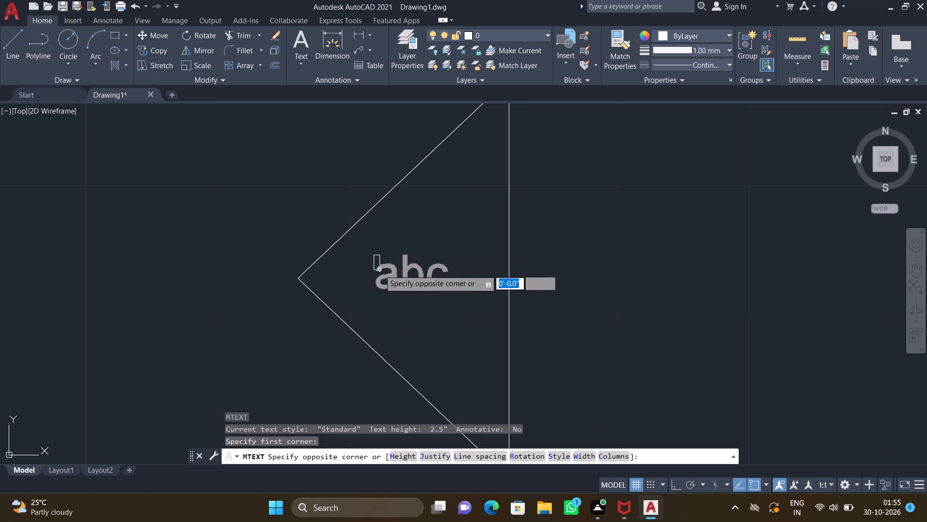
left_click(470, 320)
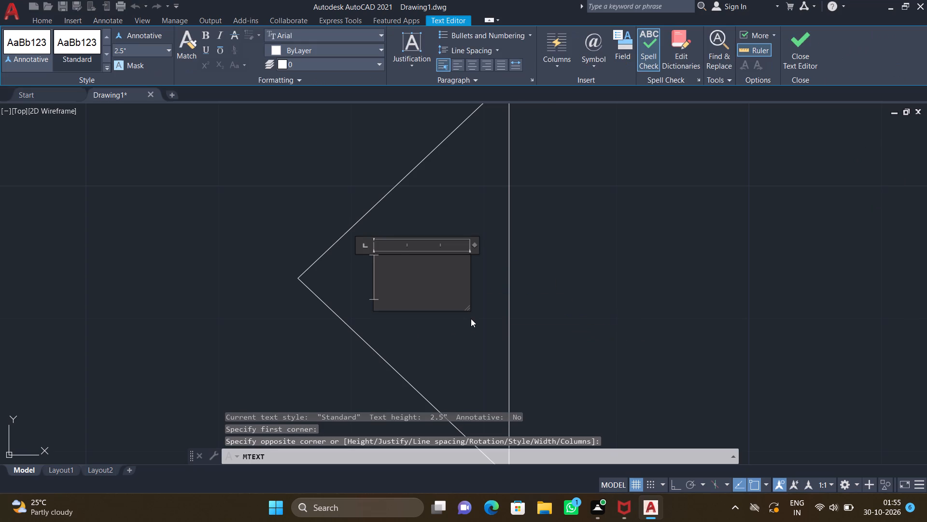
key("7")
key("Return")
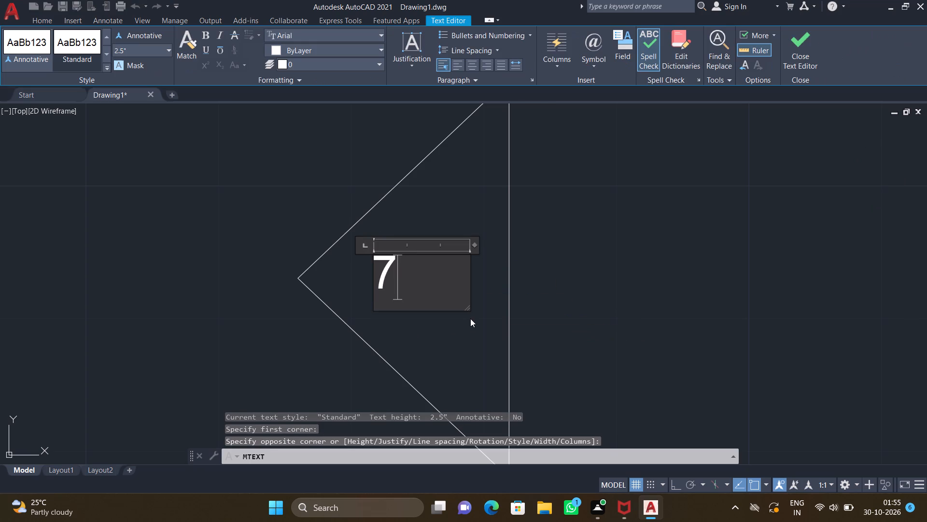
key("Escape")
left_click(493, 252)
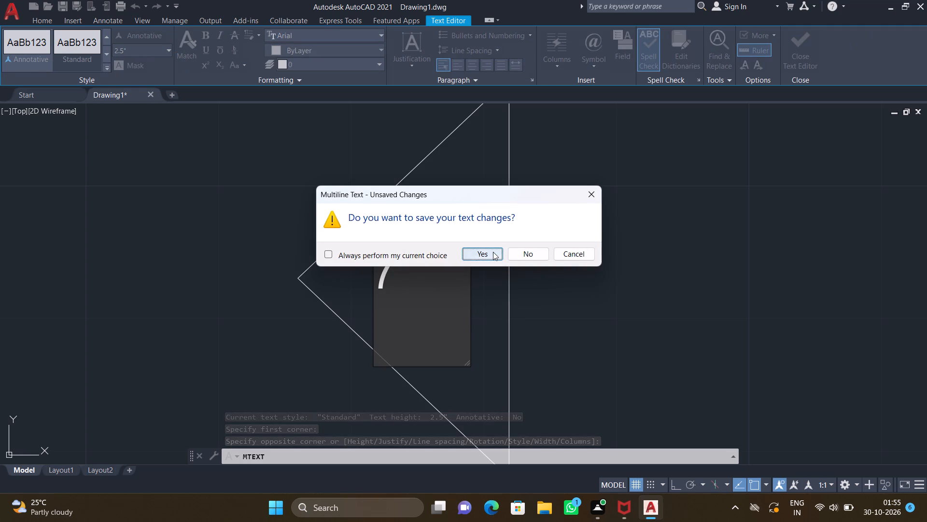
Move the number 7 a little east and slightly south so it sits nearer the middle of the entrance triangle.
key("m")
key("Return")
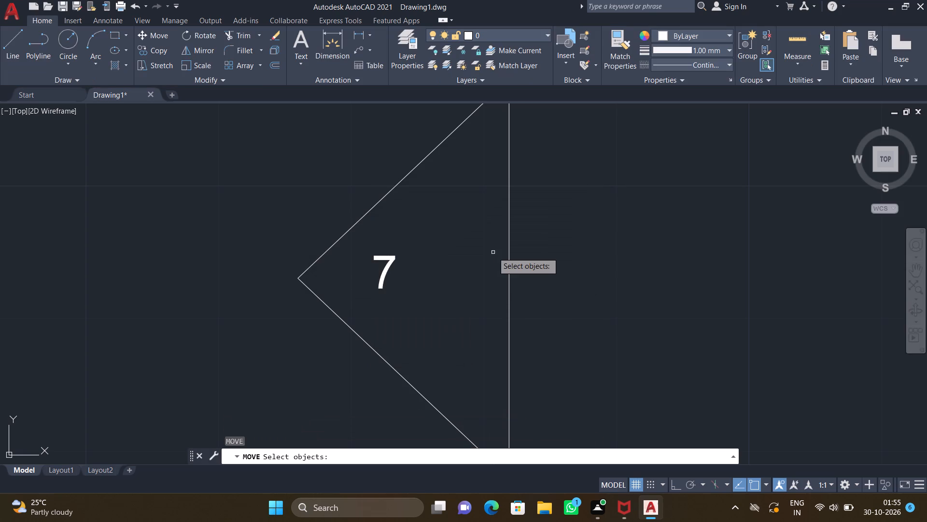
left_click(389, 269)
key("Return")
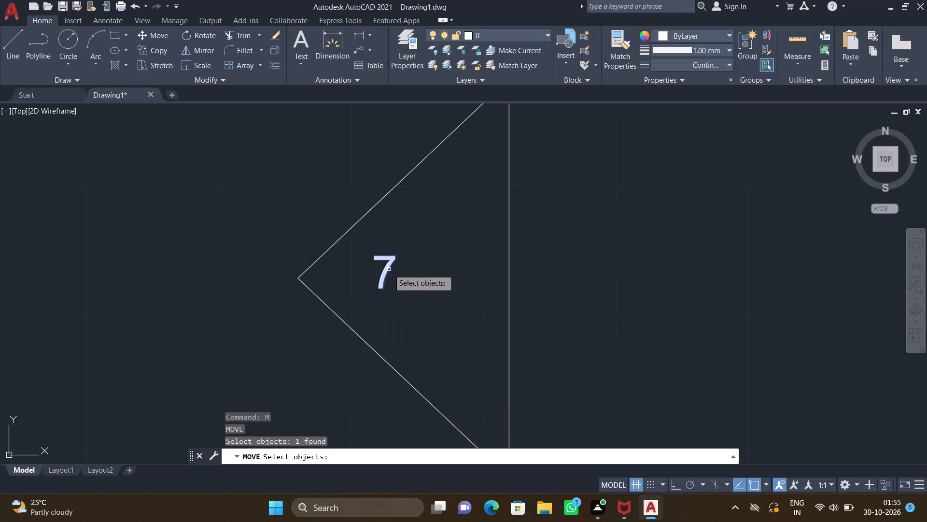
scroll(381, 288, "up", 2)
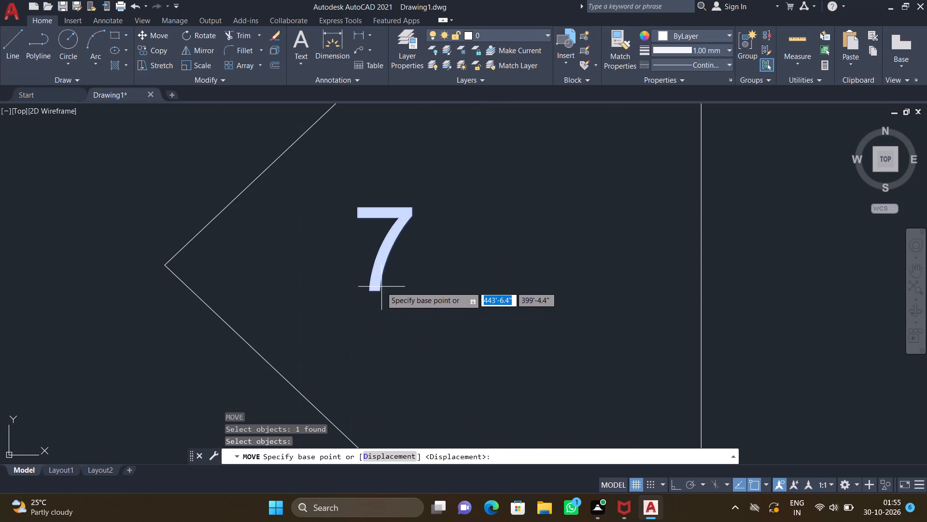
left_click(377, 290)
scroll(486, 323, "down", 1)
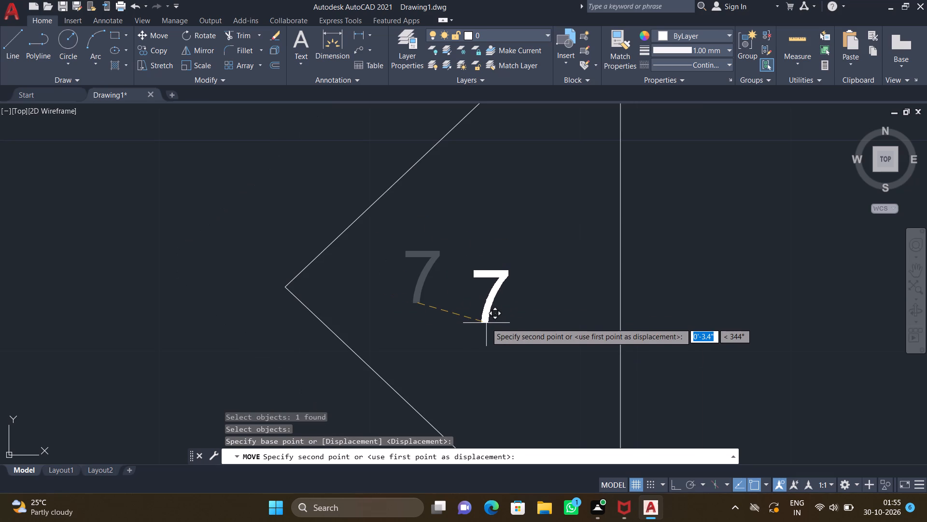
left_click(495, 325)
Place the multiline text 6'6" WIDE CORRIDOR in the corridor east of the numbered triangle and save it.
scroll(459, 326, "down", 4)
middle_click_drag(503, 340, 418, 299)
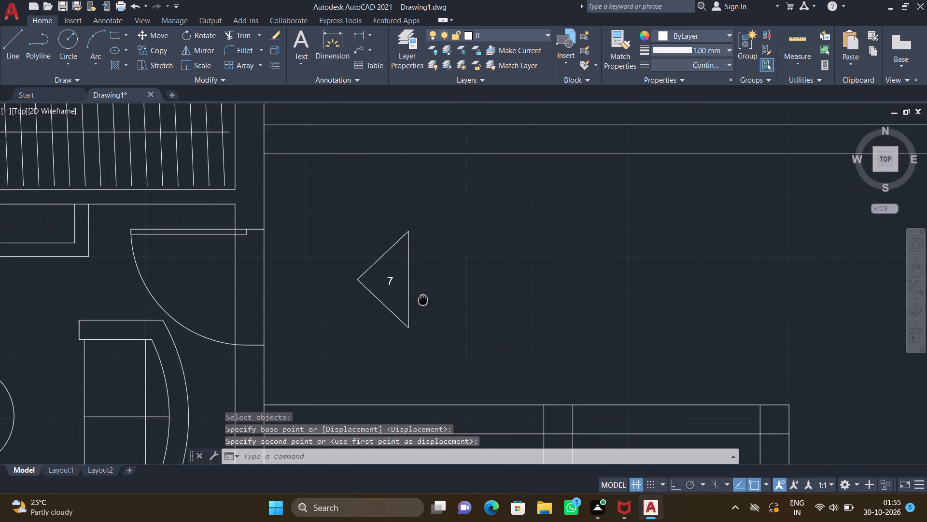
middle_click_drag(418, 299, 417, 299)
middle_click_drag(468, 321, 424, 308)
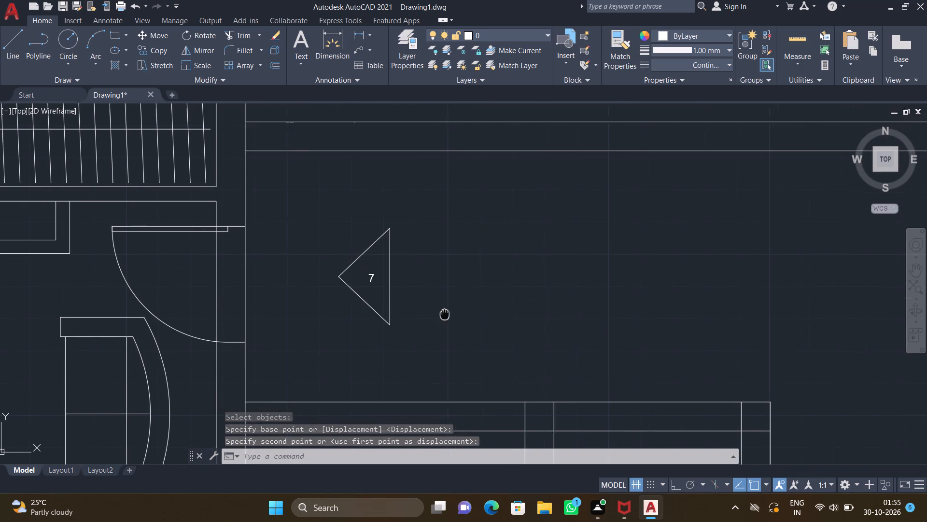
middle_click_drag(424, 308, 374, 306)
scroll(374, 309, "down", 1)
type("MT")
key("Return")
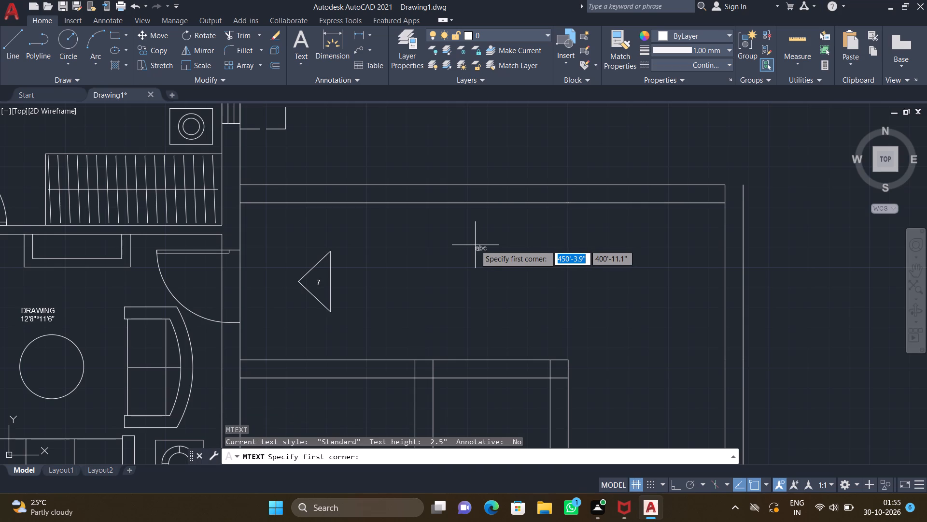
left_click_drag(405, 266, 416, 275)
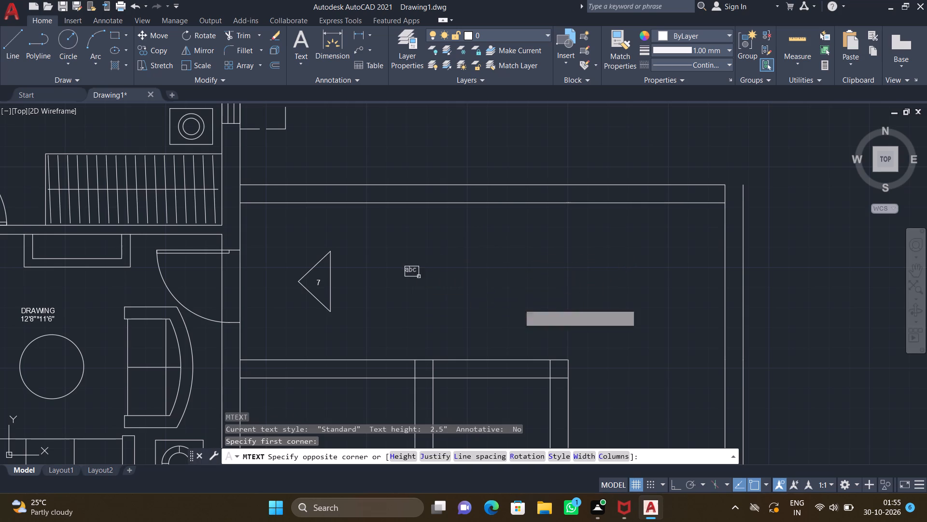
left_click(634, 314)
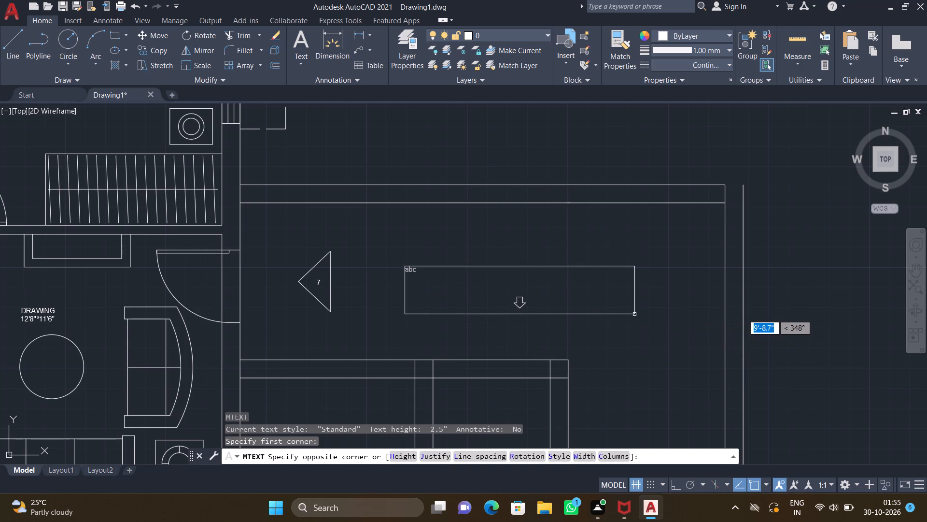
type("6'")
type("6\"")
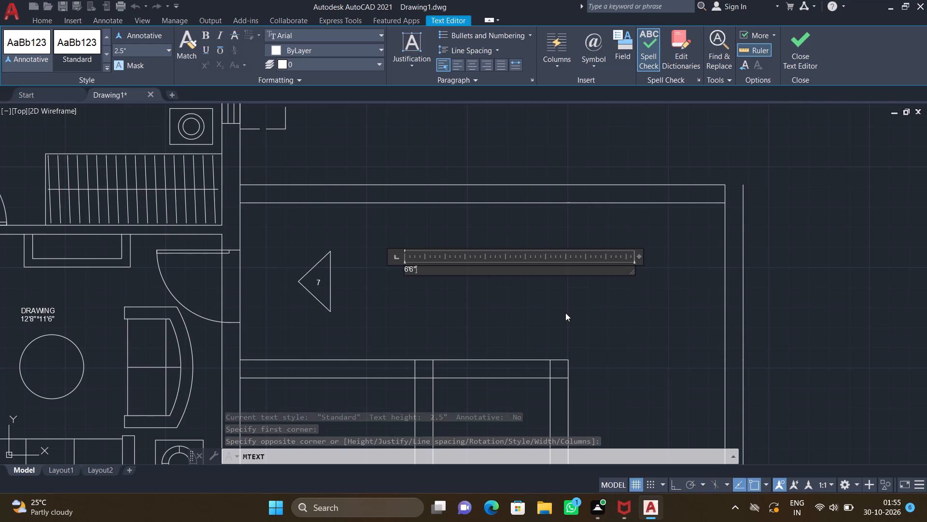
key("space")
type("WI")
type("DE")
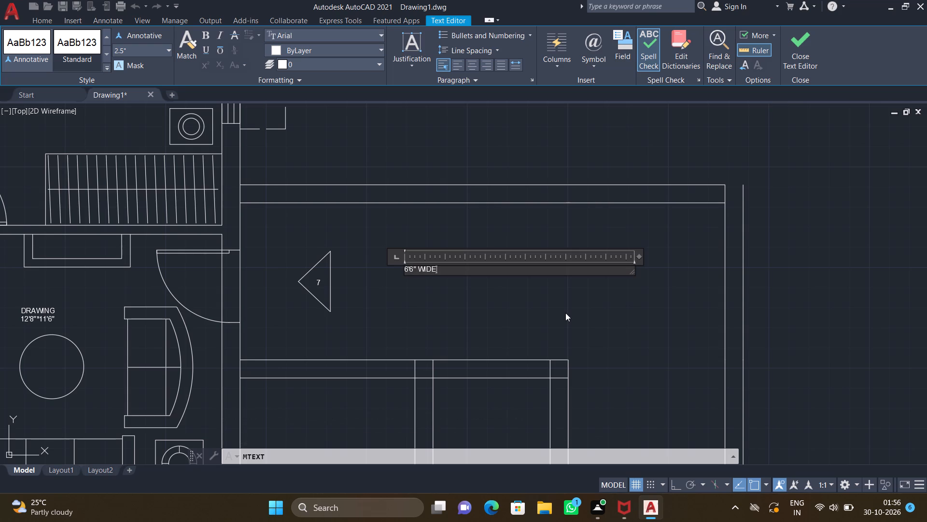
key("space")
type("CORRI")
type("DOR")
key("Return")
key("Escape")
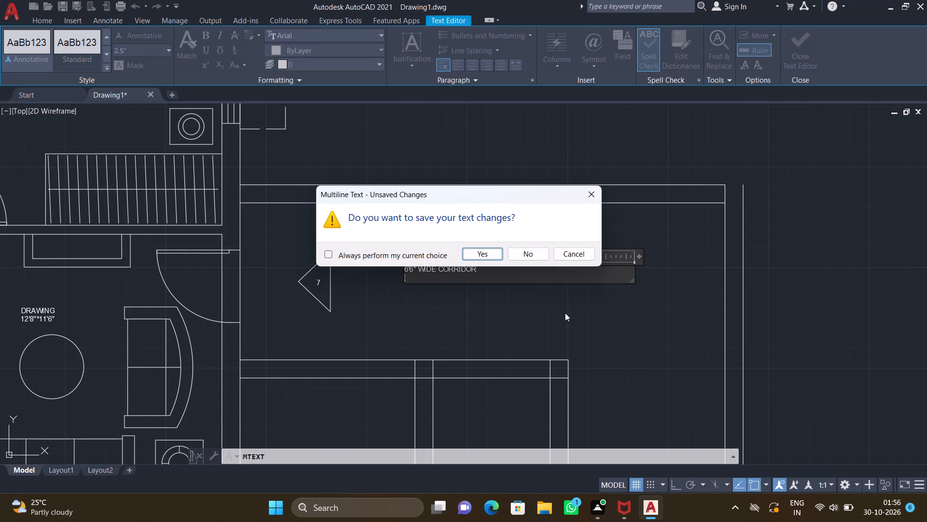
left_click(486, 249)
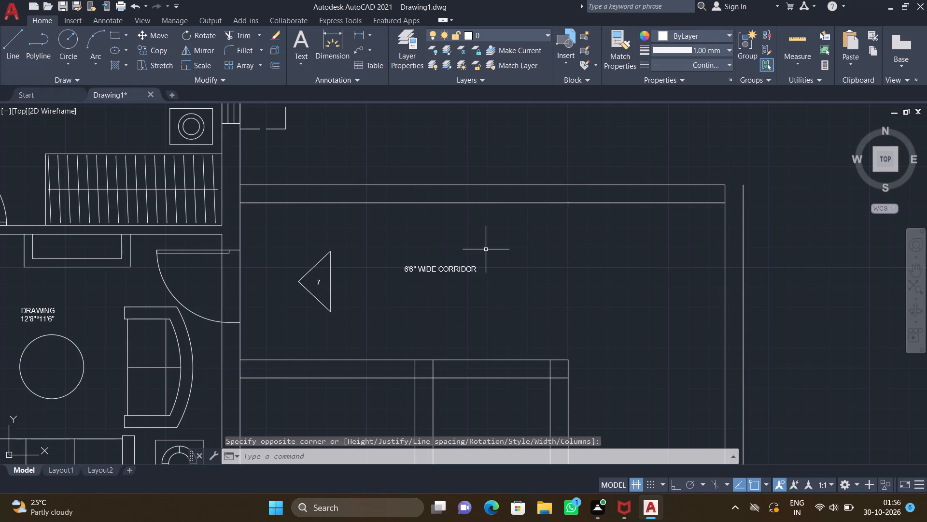
Move the 6'6" WIDE CORRIDOR label farther east and slightly south within the corridor.
key("m")
key("Return")
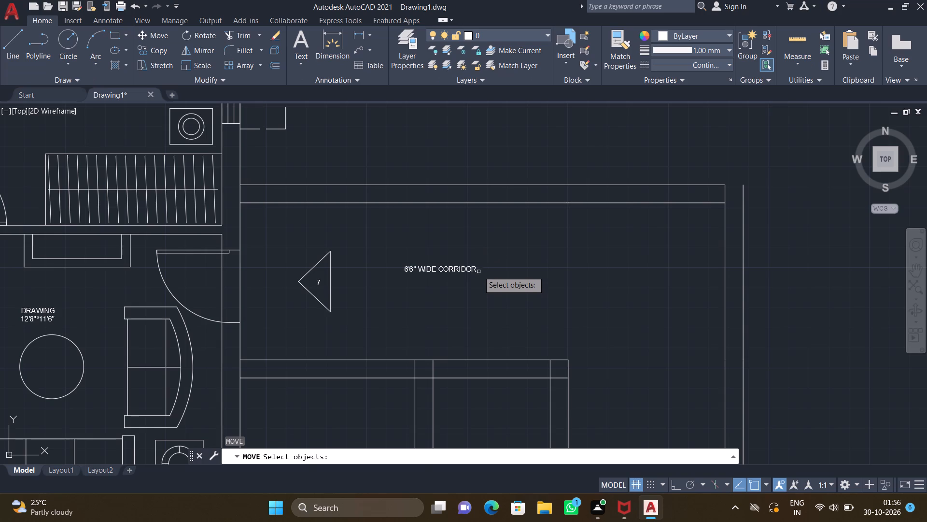
left_click(477, 270)
key("Return")
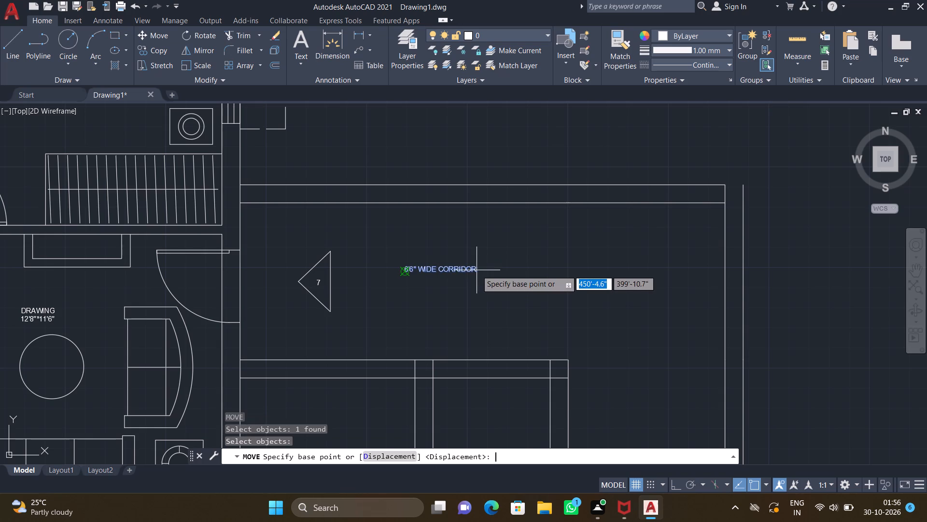
scroll(405, 278, "up", 2)
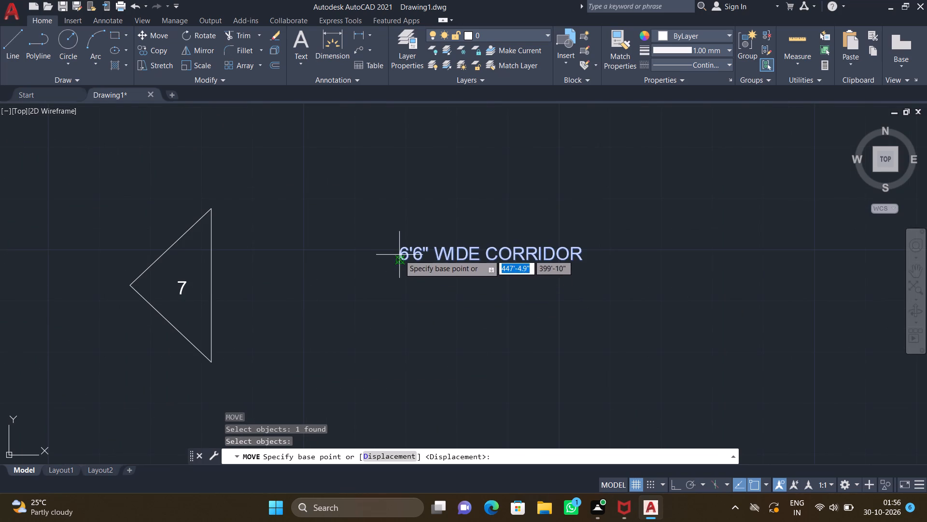
left_click_drag(399, 255, 407, 259)
left_click(507, 279)
Place the three-line multiline text FIRE MANS / LIFT / 7'3"*10'0" in the wide bay south of the corridor and save it.
scroll(497, 277, "down", 3)
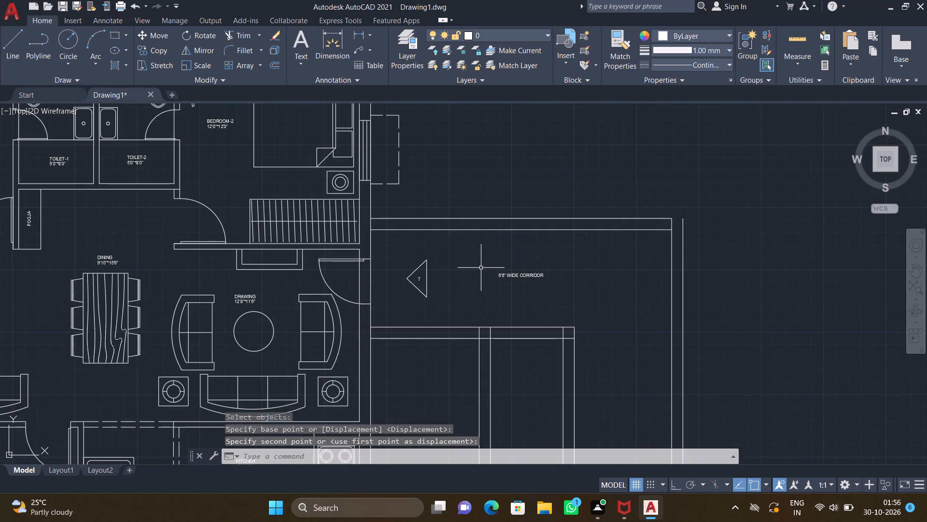
middle_click_drag(445, 317, 445, 305)
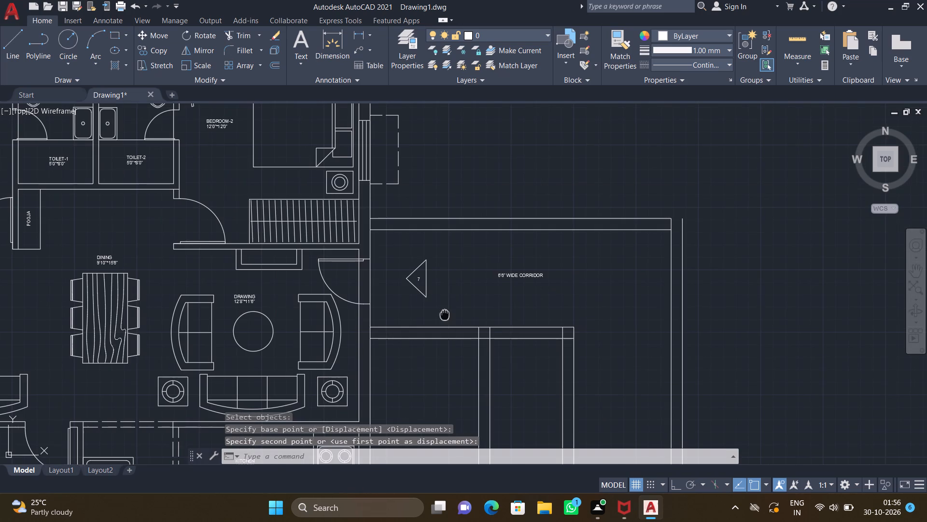
middle_click_drag(445, 305, 467, 237)
middle_click_drag(458, 342, 447, 279)
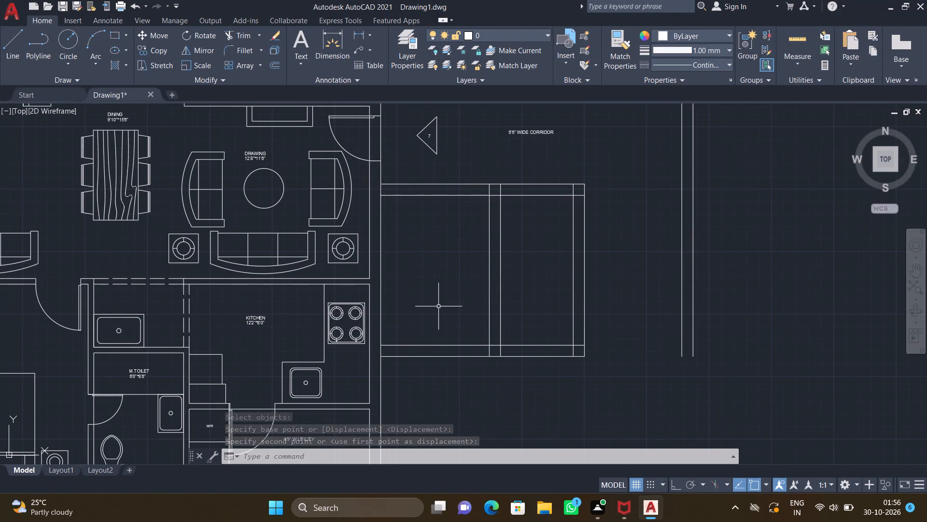
scroll(413, 258, "up", 1)
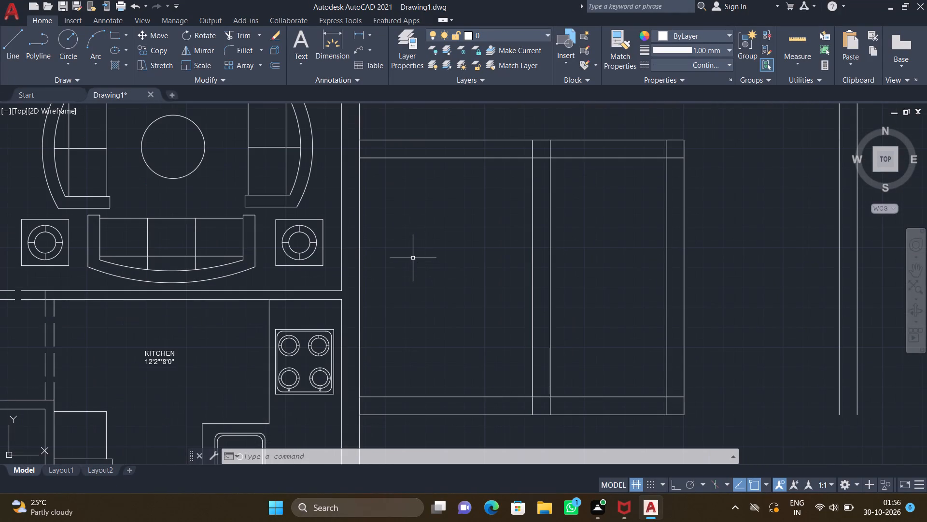
type("MT")
key("Return")
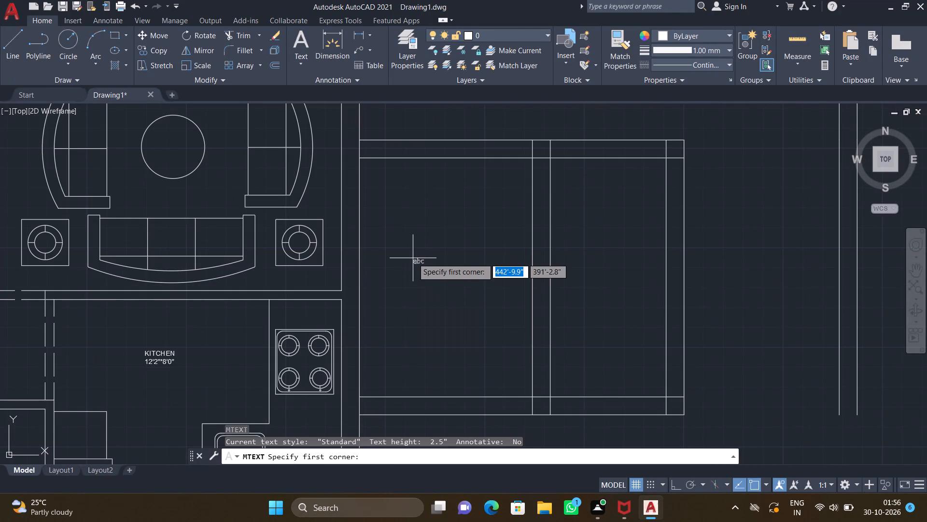
scroll(387, 246, "up", 1)
left_click_drag(391, 242, 397, 257)
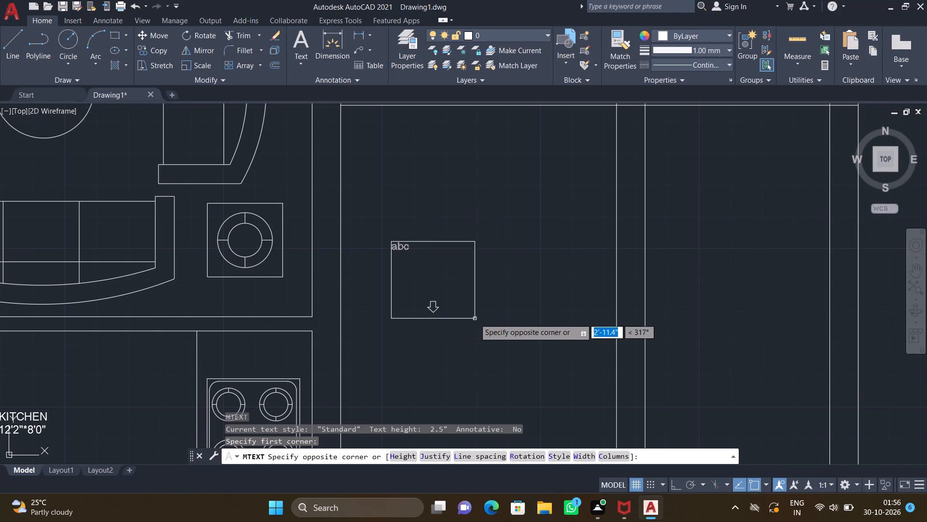
middle_click_drag(472, 314, 443, 210)
scroll(457, 220, "down", 1)
left_click(497, 235)
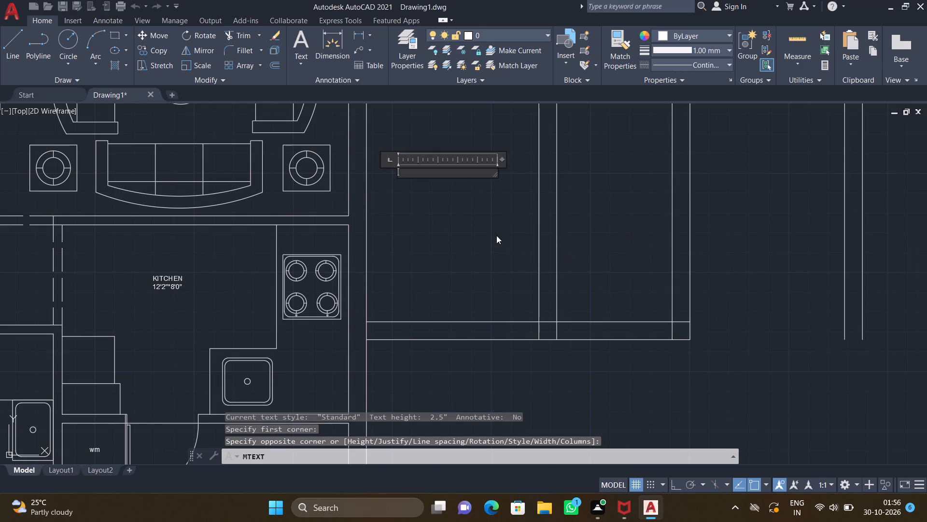
type("FIRE")
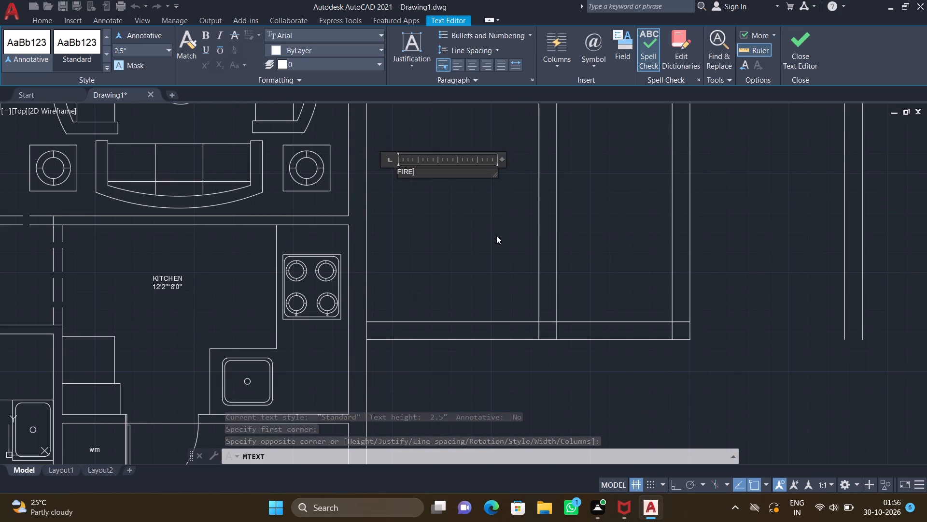
key("space")
type("MAN")
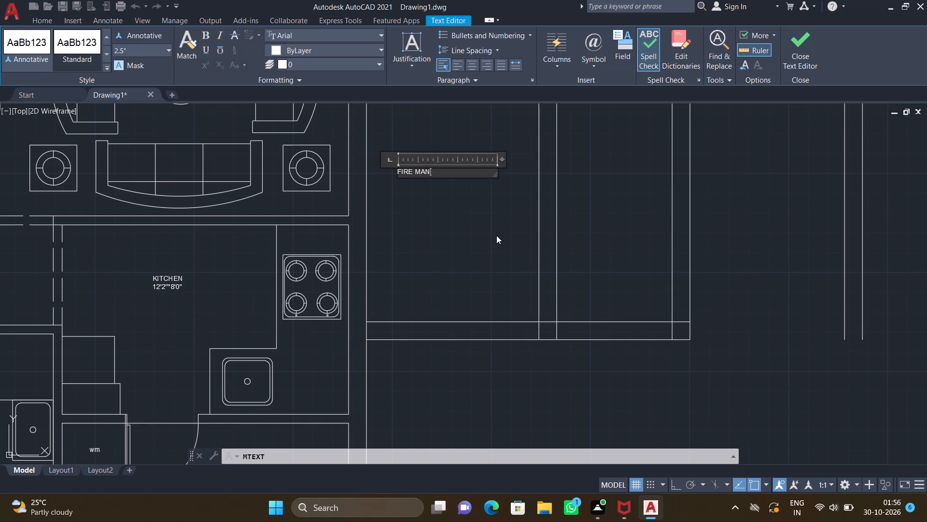
key("s")
key("Return")
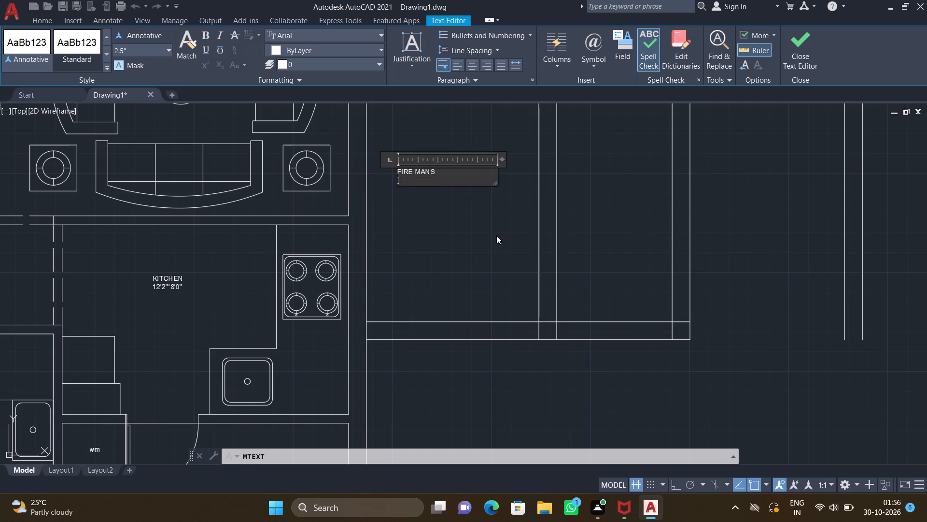
type("LIF")
key("t")
key("Return")
type("7'")
key("3")
key("shift+quotedbl")
key("asterisk")
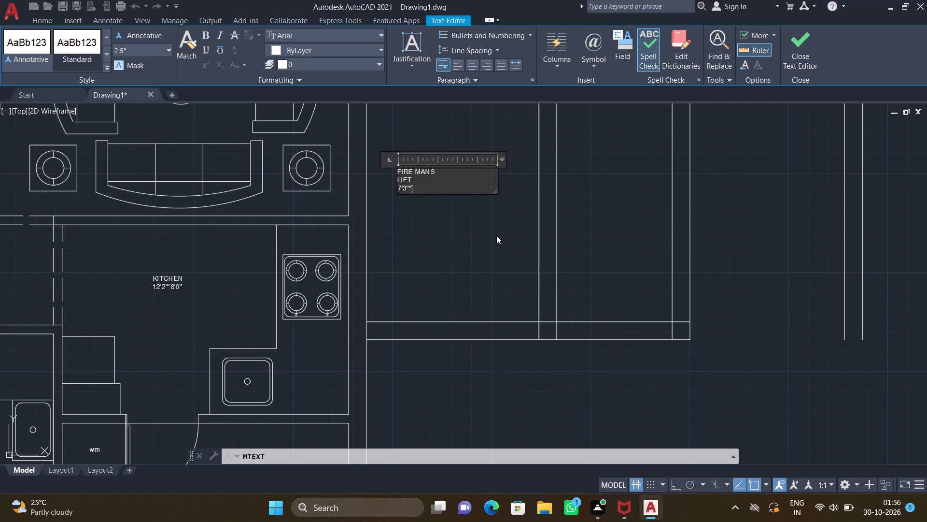
type("10'")
key("0")
key("shift+quotedbl")
key("Return")
key("Escape")
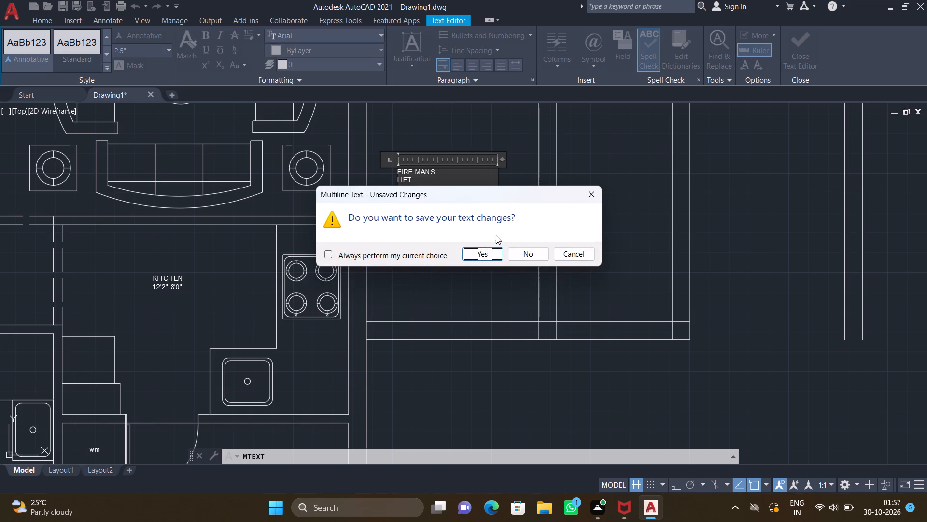
left_click(482, 253)
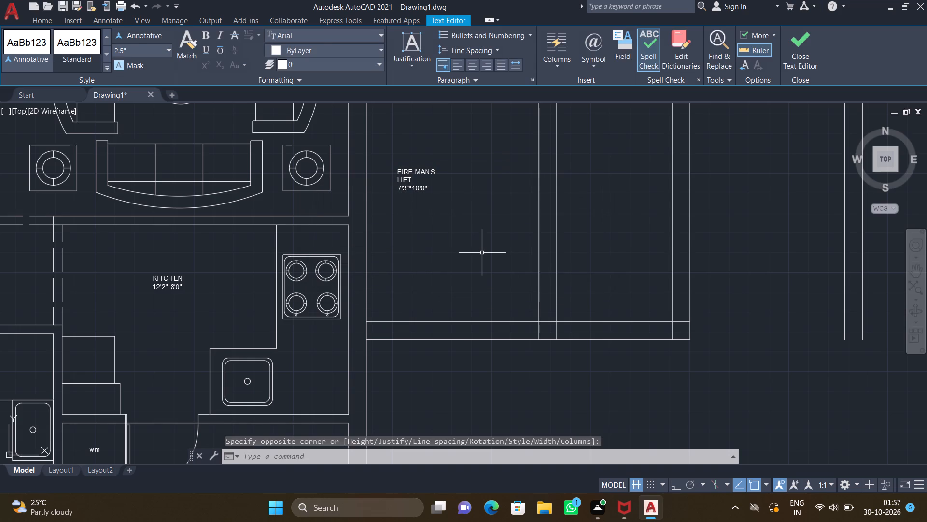
Move the FIRE MANS LIFT label slightly east and south so it sits nearer the middle of its bay.
scroll(478, 246, "down", 1)
key("m")
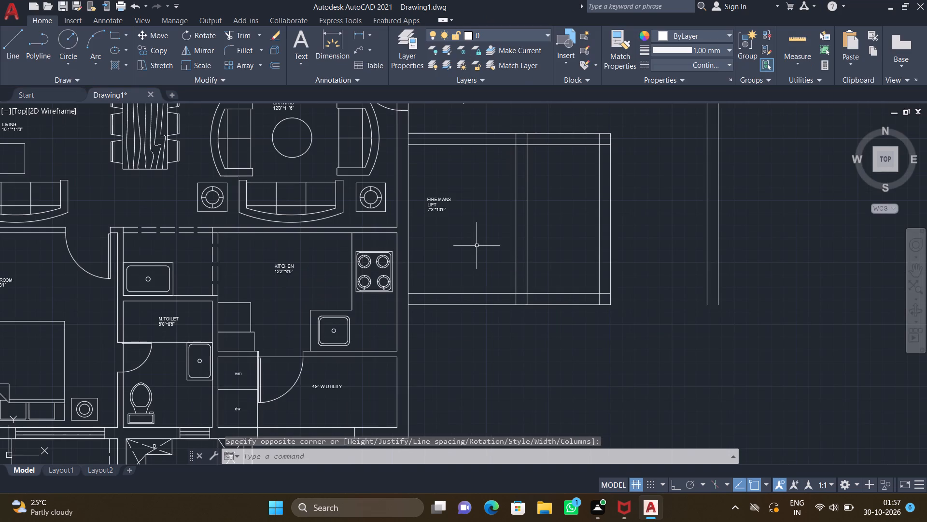
key("Return")
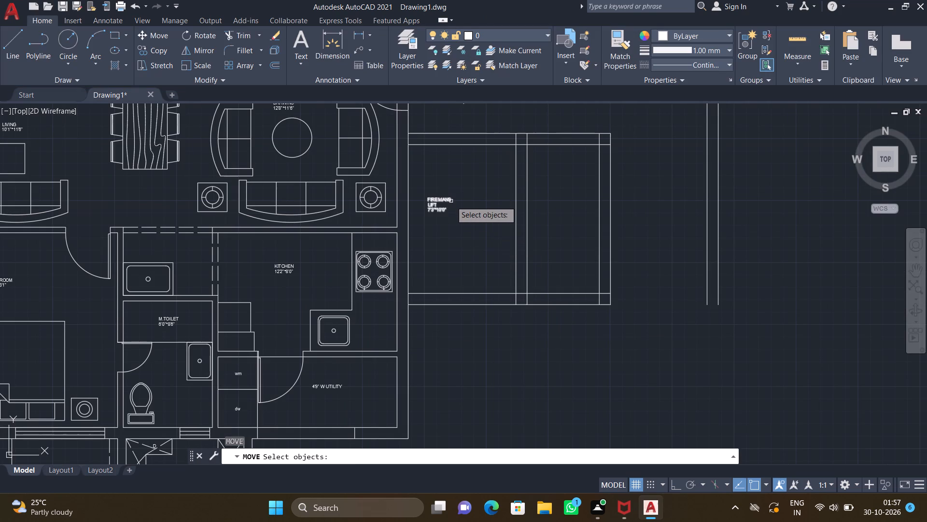
left_click(451, 201)
key("Return")
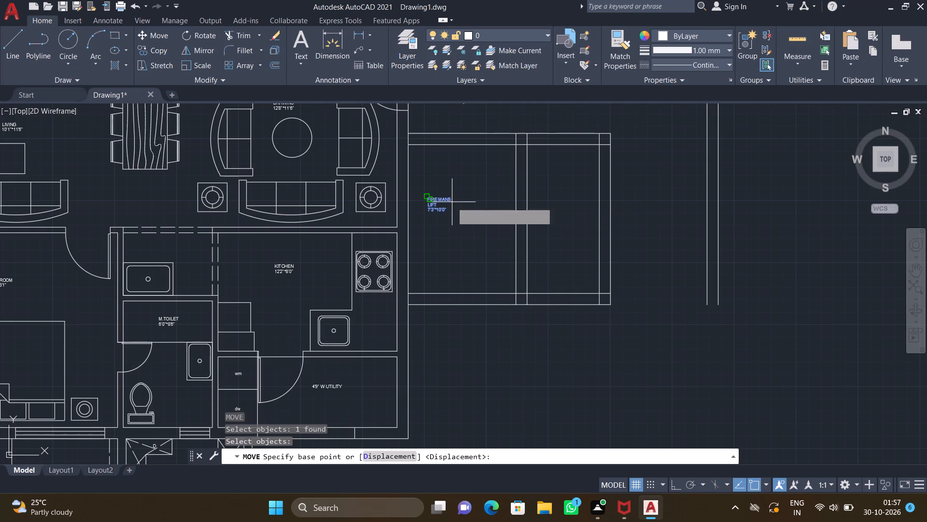
scroll(451, 207, "up", 1)
left_click(435, 212)
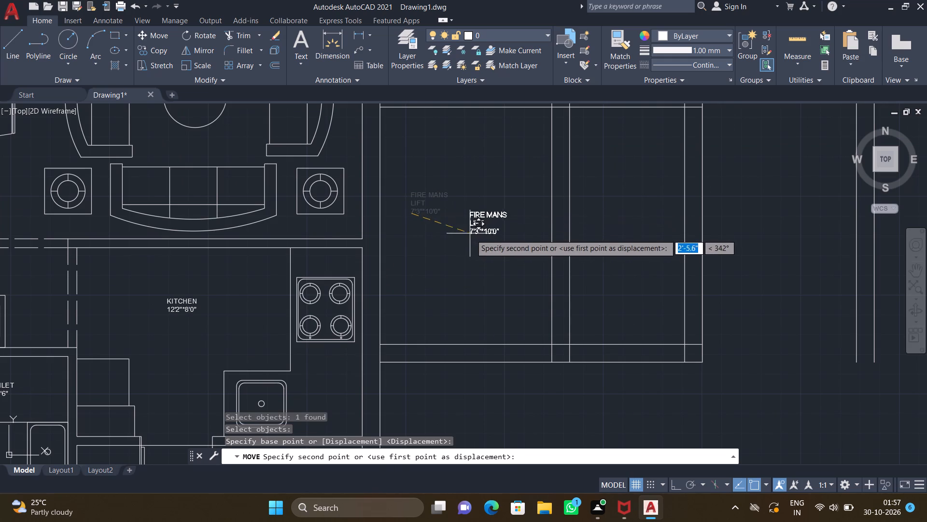
left_click(444, 234)
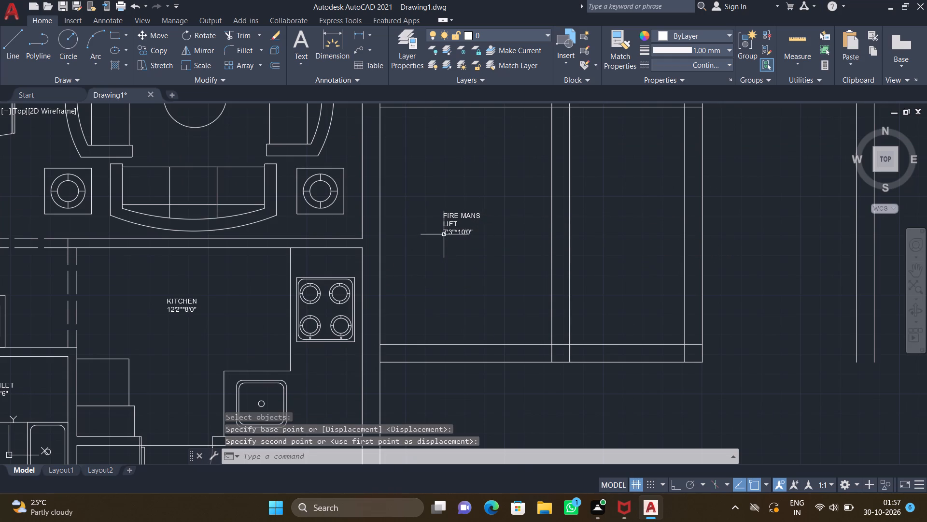
With Ortho on, draw a horizontal line across the narrow bay east of the fire lift, between its inner wall faces above mid-height.
middle_click_drag(480, 249, 404, 258)
scroll(523, 217, "down", 1)
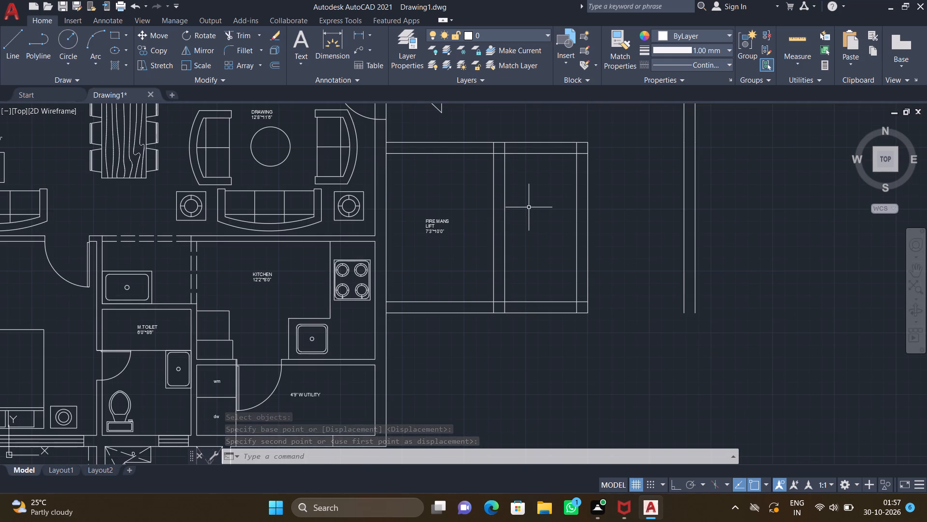
key("l")
key("Return")
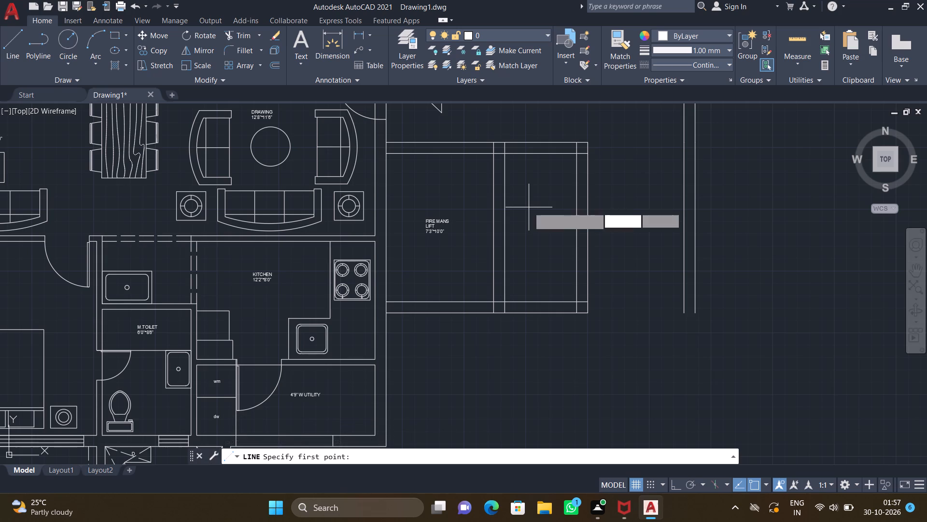
middle_click_drag(523, 208, 448, 234)
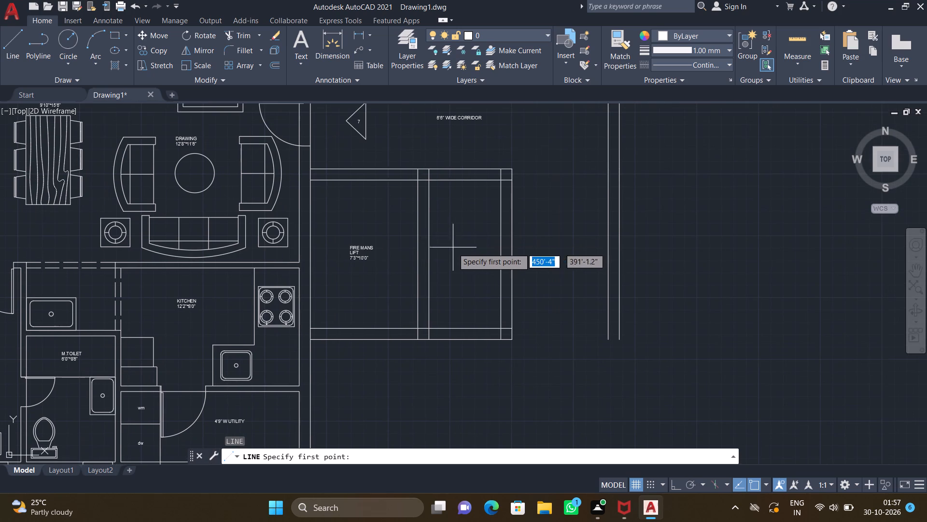
scroll(432, 261, "up", 1)
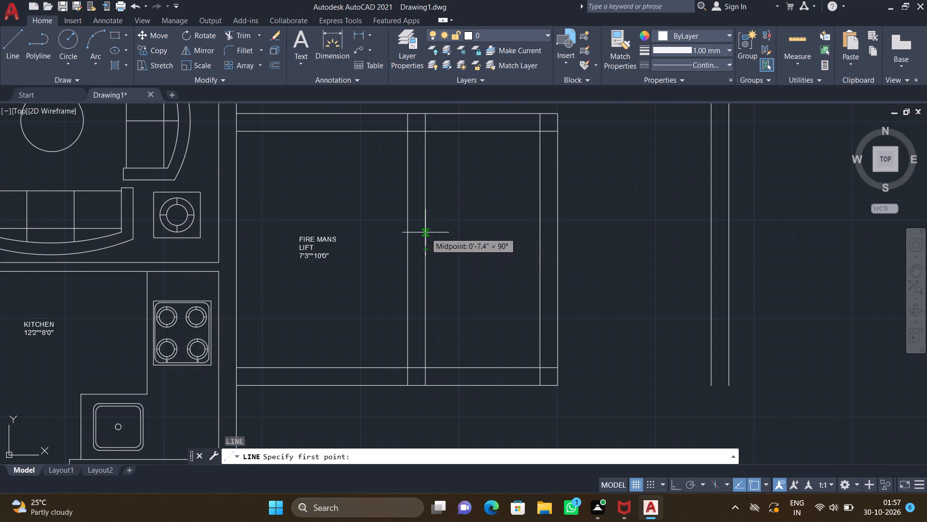
left_click_drag(425, 221, 429, 221)
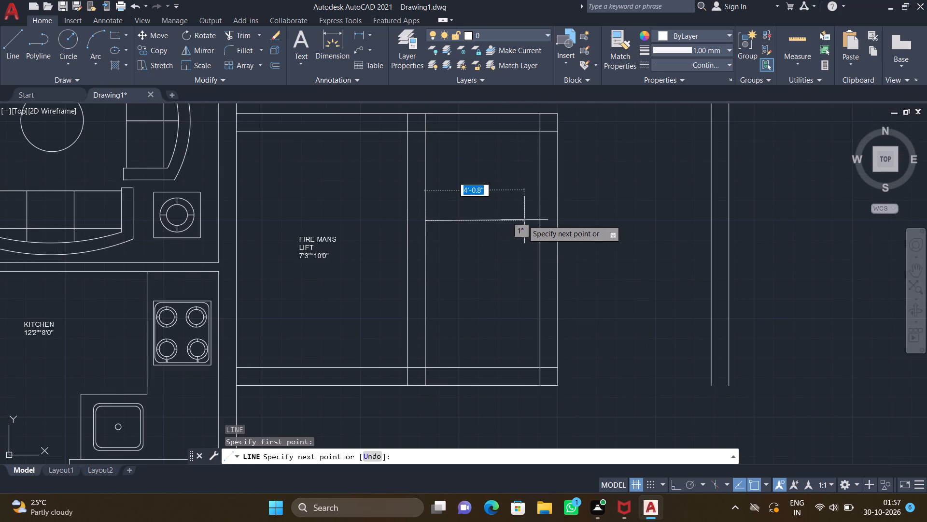
scroll(535, 222, "up", 1)
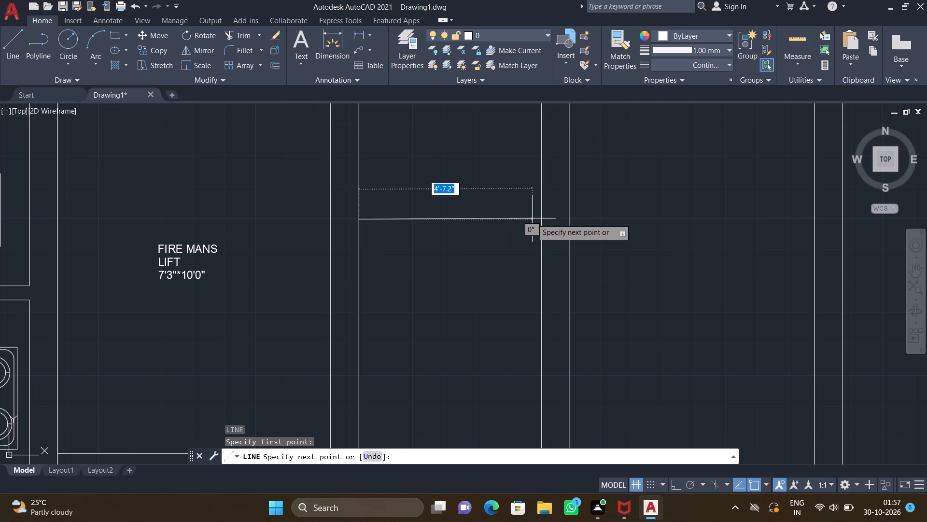
key("F8")
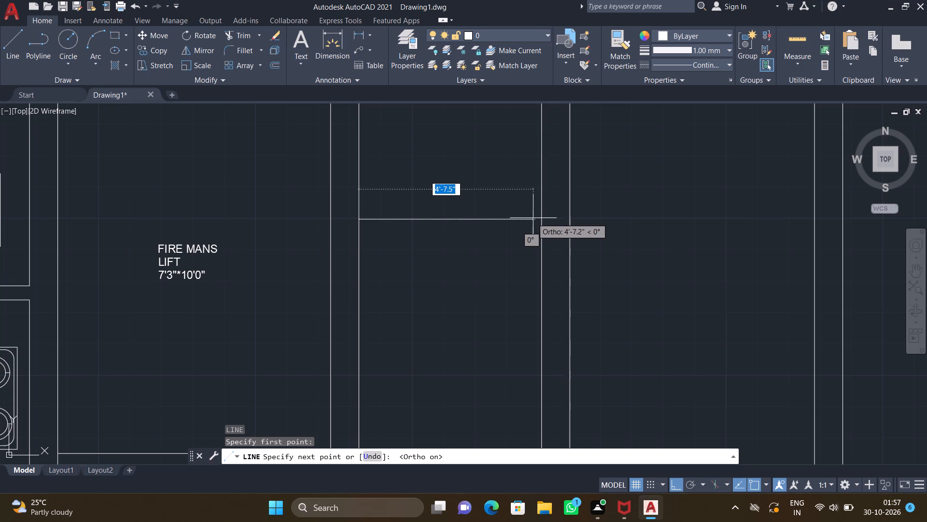
scroll(536, 218, "up", 2)
left_click(547, 225)
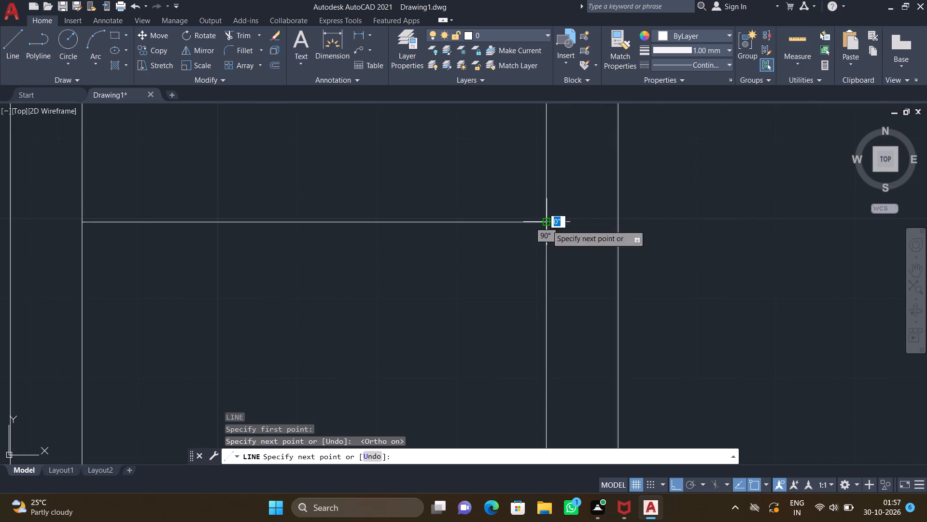
key("Return")
scroll(540, 224, "down", 4)
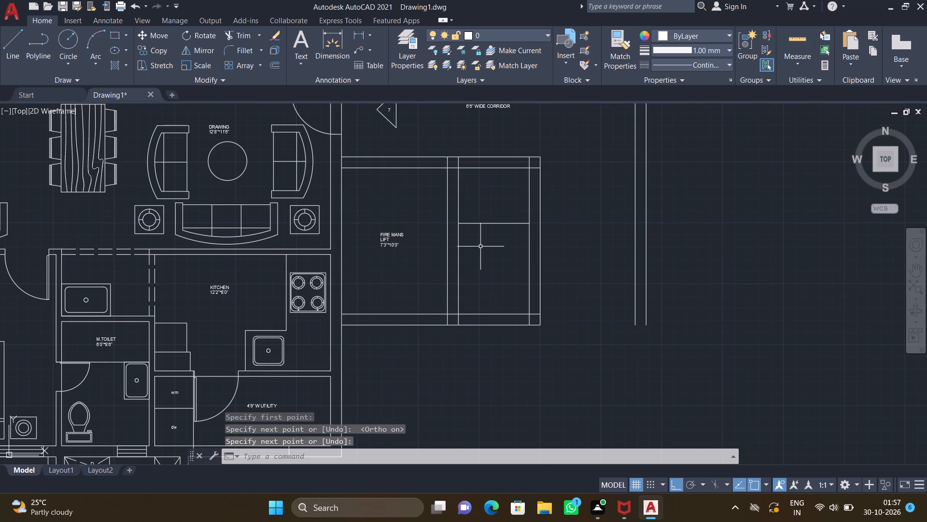
Draw a second horizontal line about 4'-10.3" long across the narrow bay, just south of the existing divider line.
key("l")
key("Return")
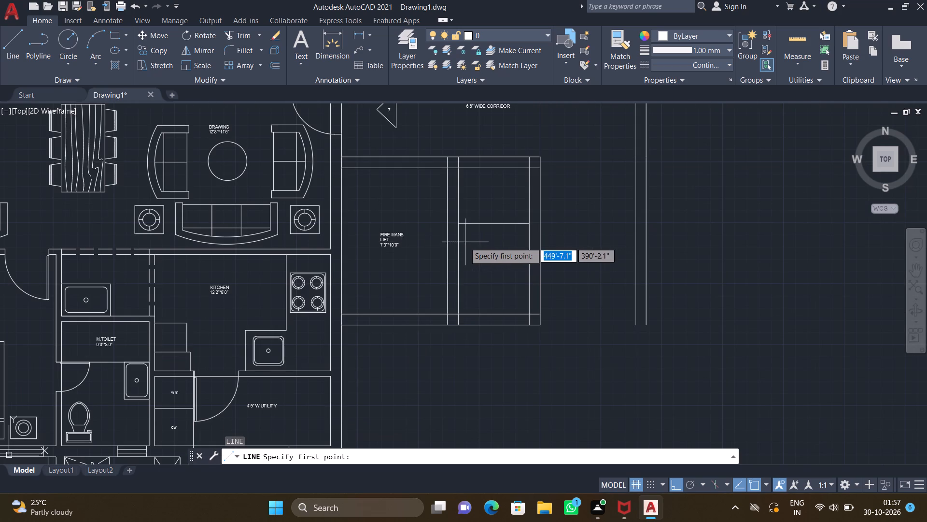
scroll(451, 232, "up", 2)
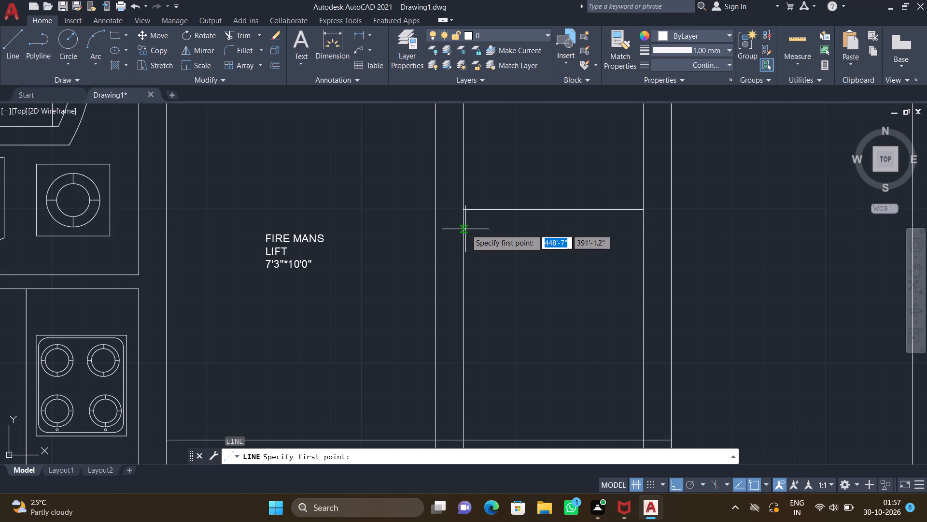
left_click(465, 228)
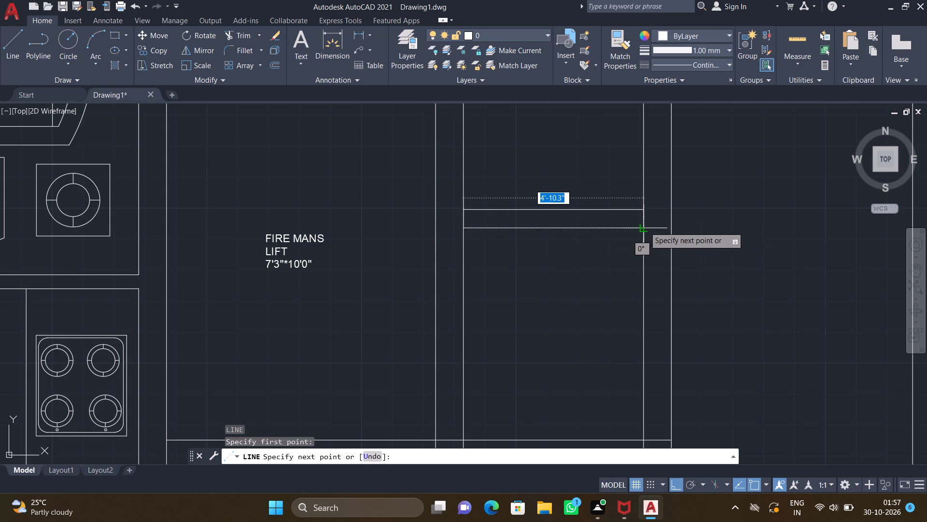
left_click(643, 228)
key("Return")
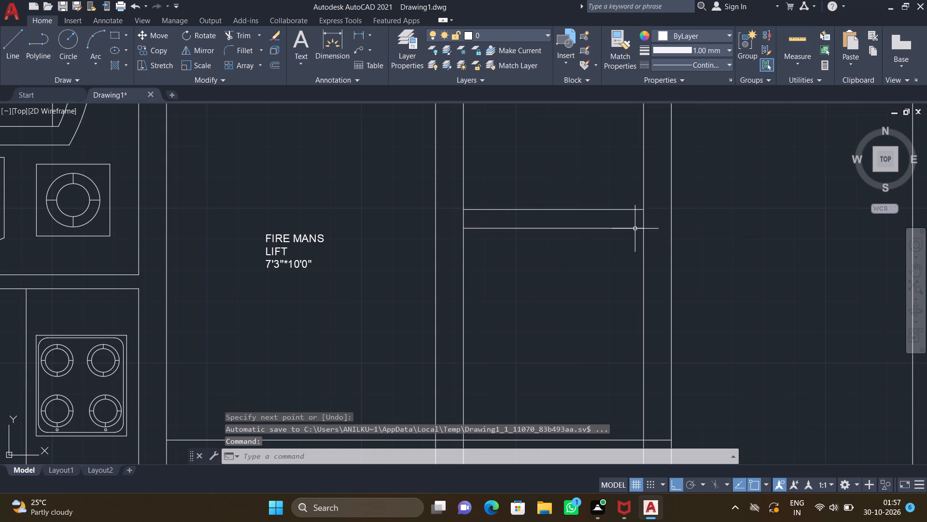
Place the multiline text SHAFT in the northern compartment of the narrow bay and save it.
scroll(614, 239, "down", 2)
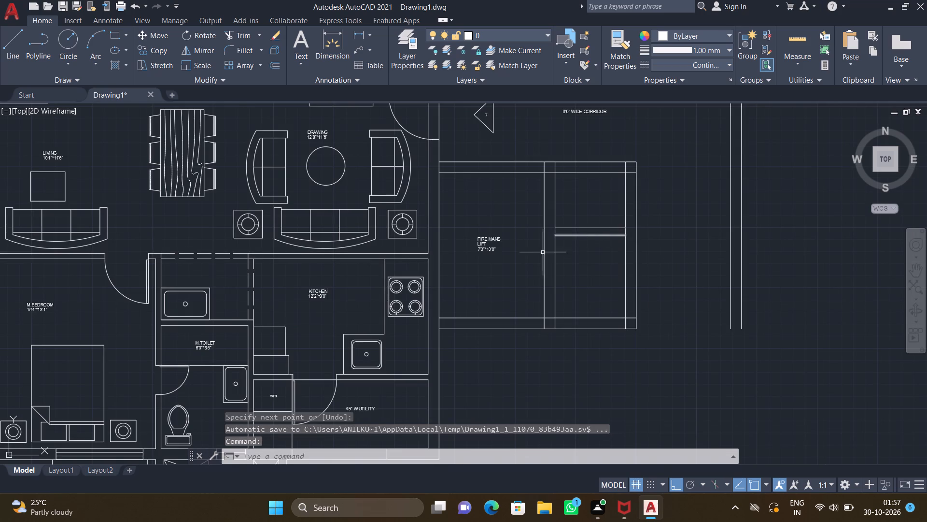
middle_click_drag(602, 245, 449, 293)
scroll(429, 248, "up", 1)
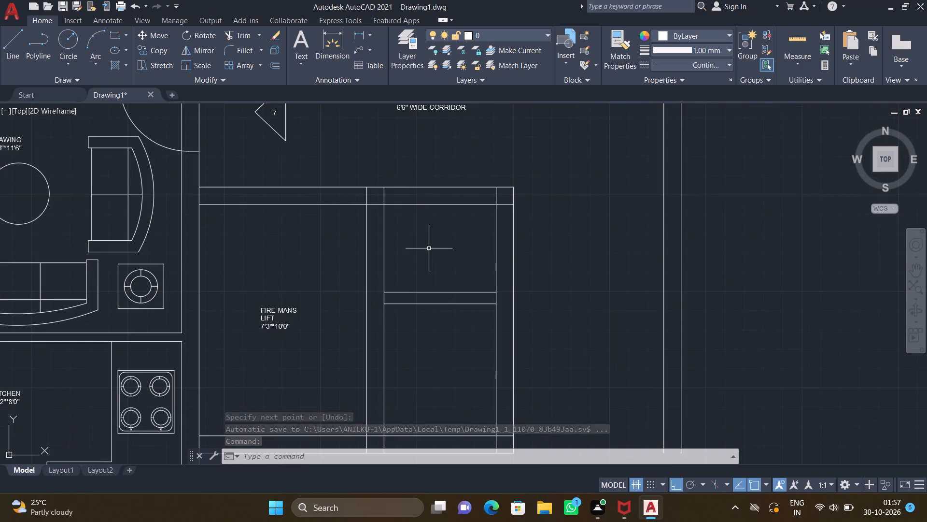
type("MT")
key("Return")
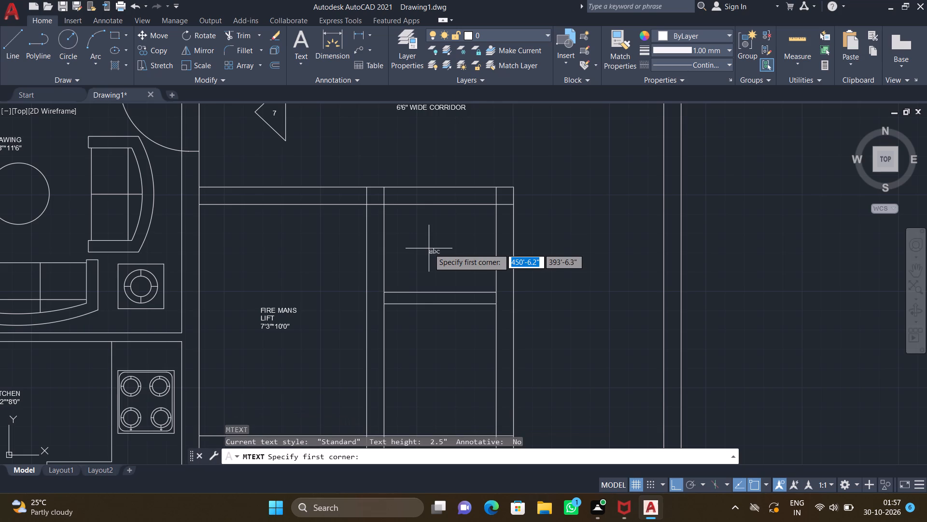
scroll(400, 244, "up", 2)
left_click_drag(405, 224, 410, 232)
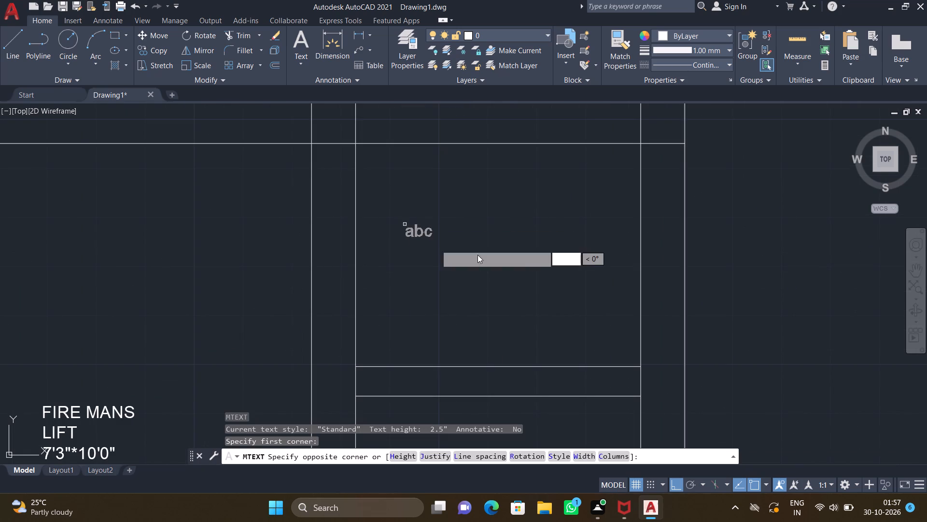
left_click(576, 289)
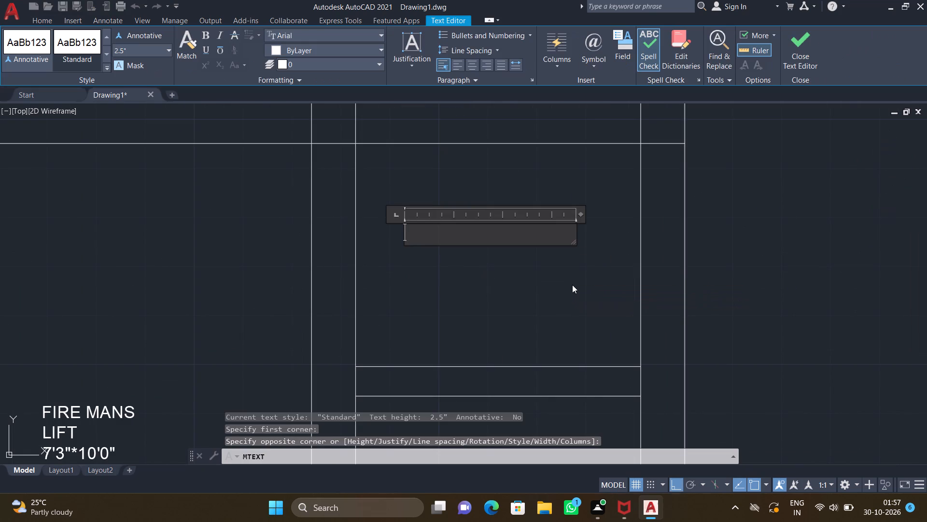
type("SHAFT")
key("Return")
key("Escape")
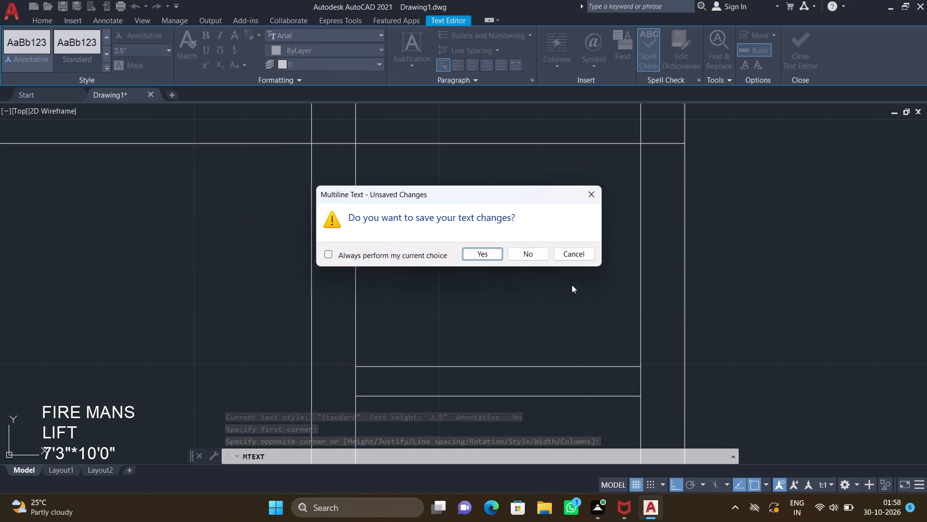
left_click(483, 254)
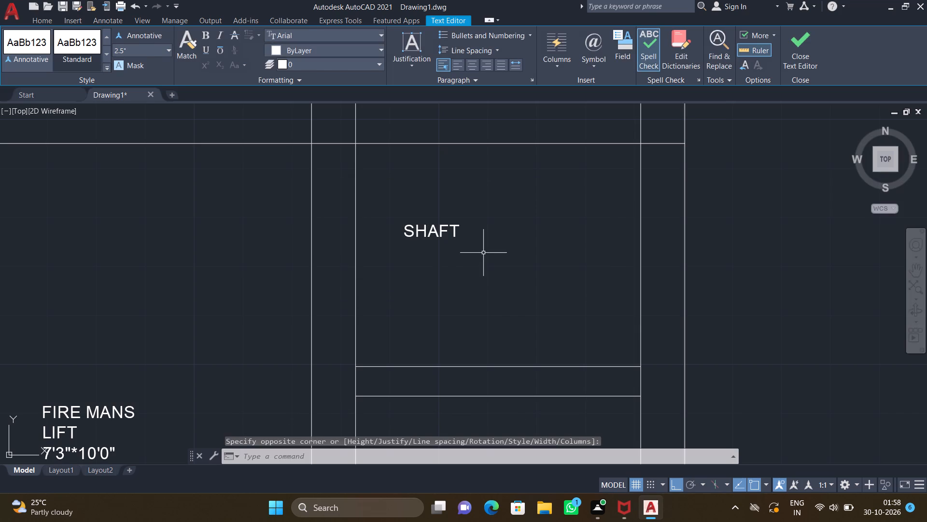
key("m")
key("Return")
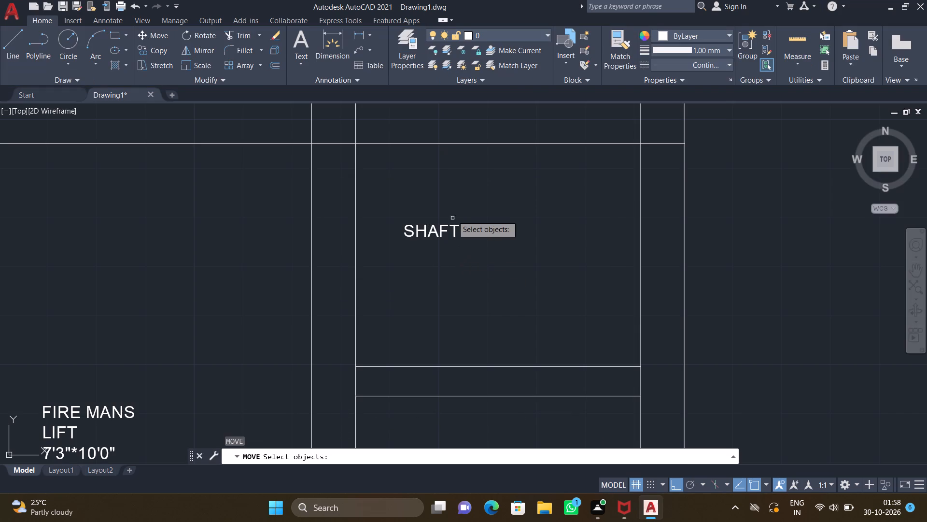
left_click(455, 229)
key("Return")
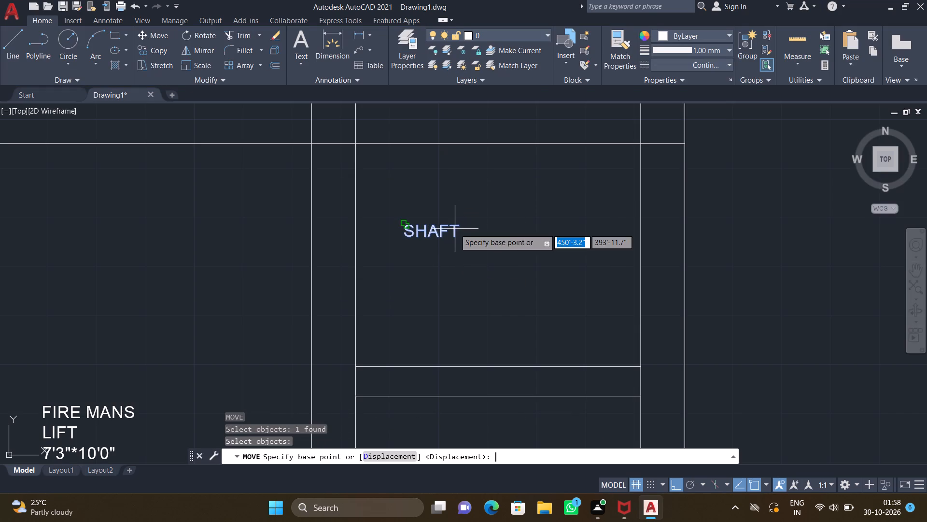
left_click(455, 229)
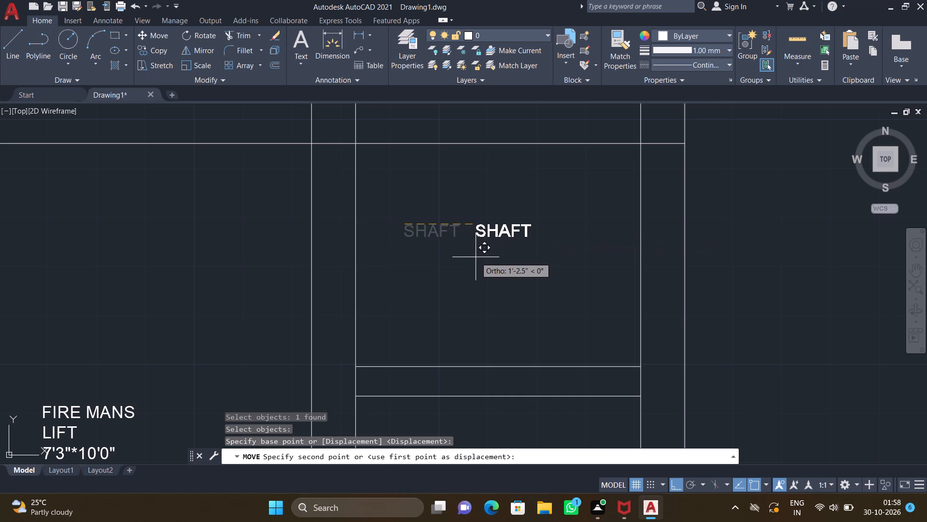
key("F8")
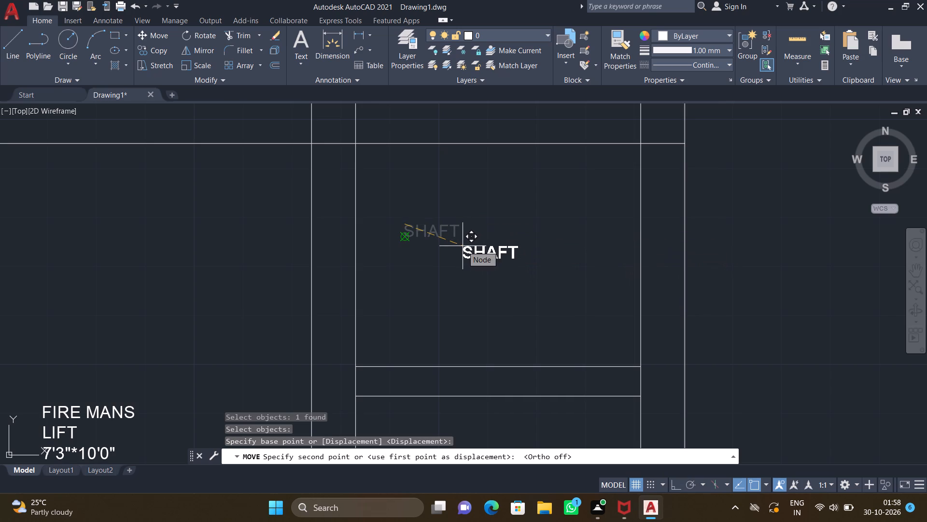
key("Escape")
With Ortho on, rotate the SHAFT label 90 degrees counterclockwise so it reads vertically.
type("RO")
key("Return")
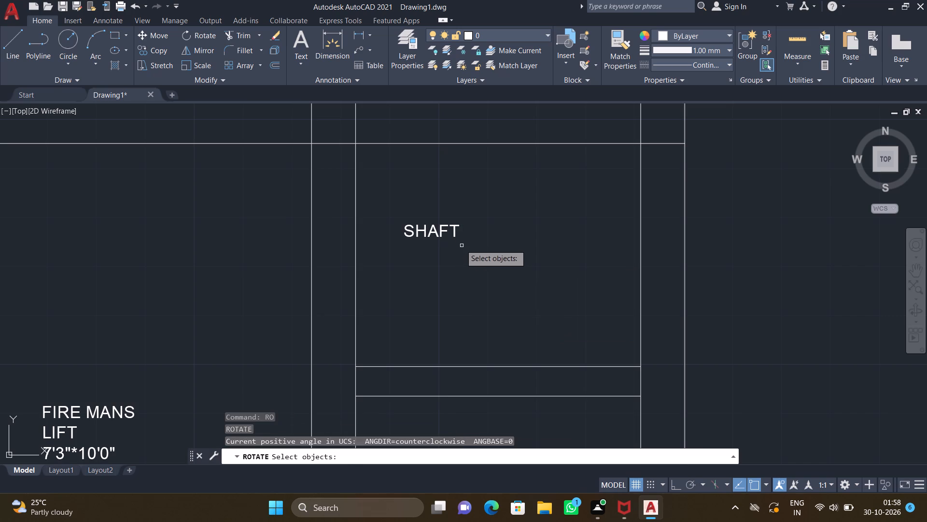
left_click(457, 233)
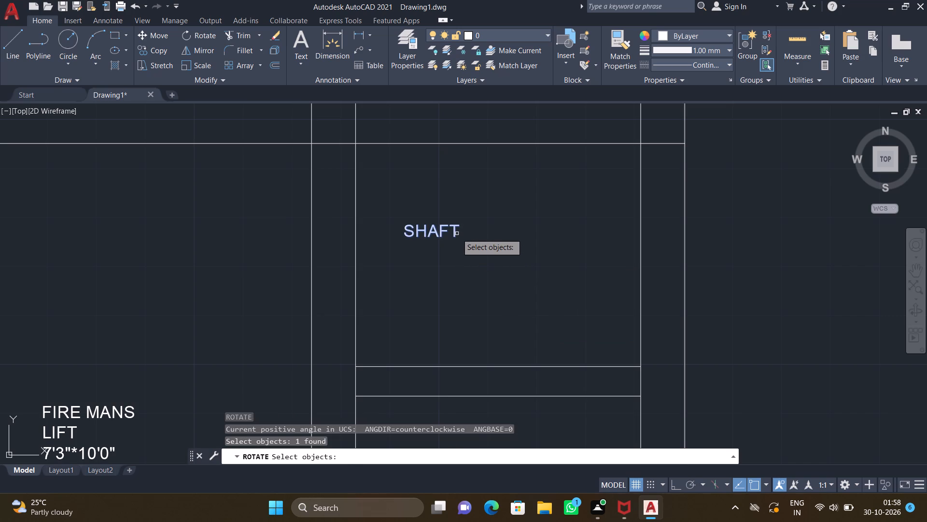
key("F8")
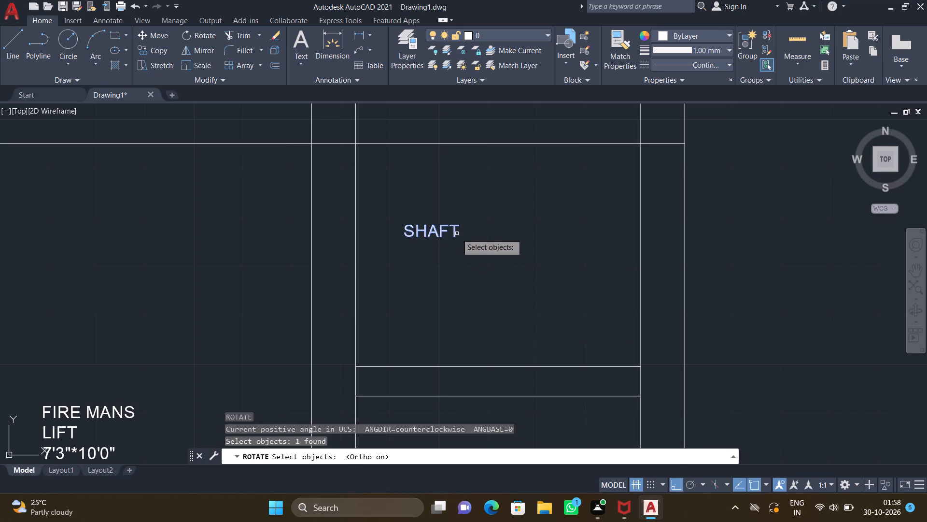
left_click(457, 234)
key("Return")
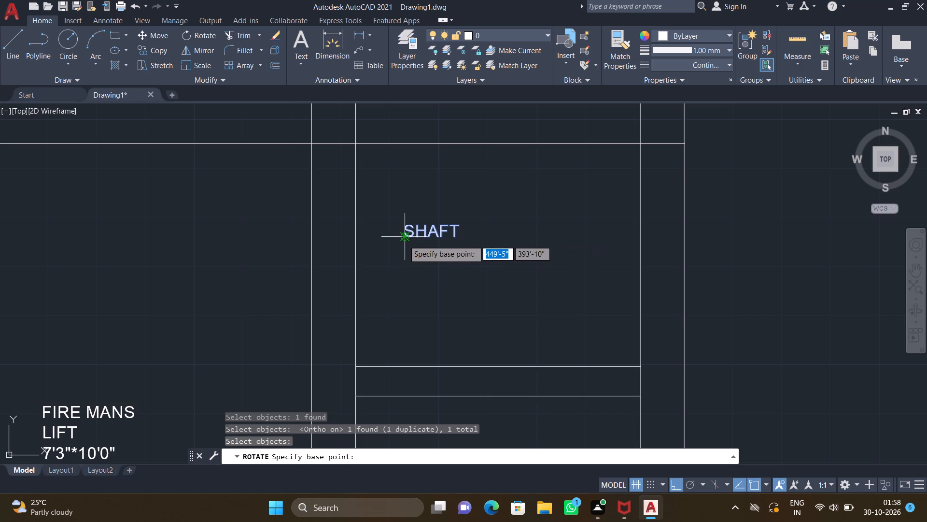
left_click(416, 233)
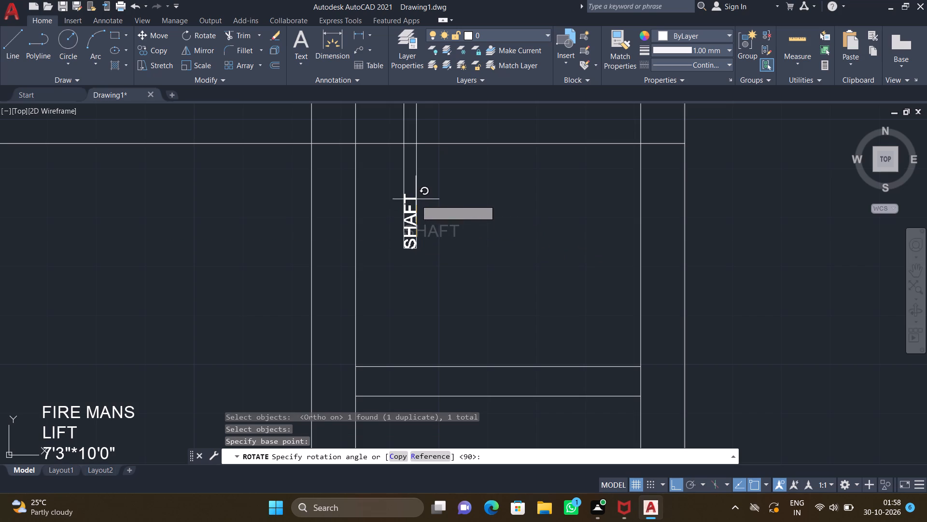
left_click(416, 198)
With Ortho off, move the rotated SHAFT label east and slightly south to the middle of its compartment.
key("m")
key("Return")
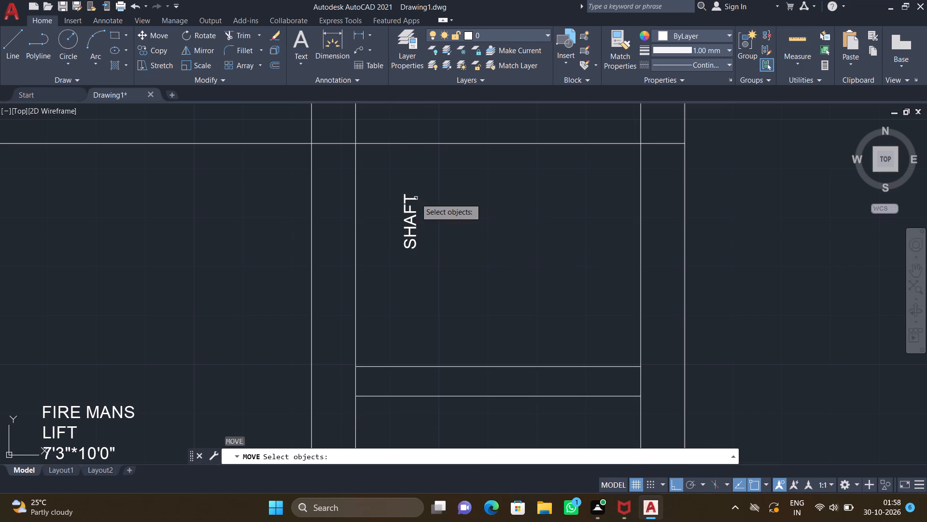
key("F8")
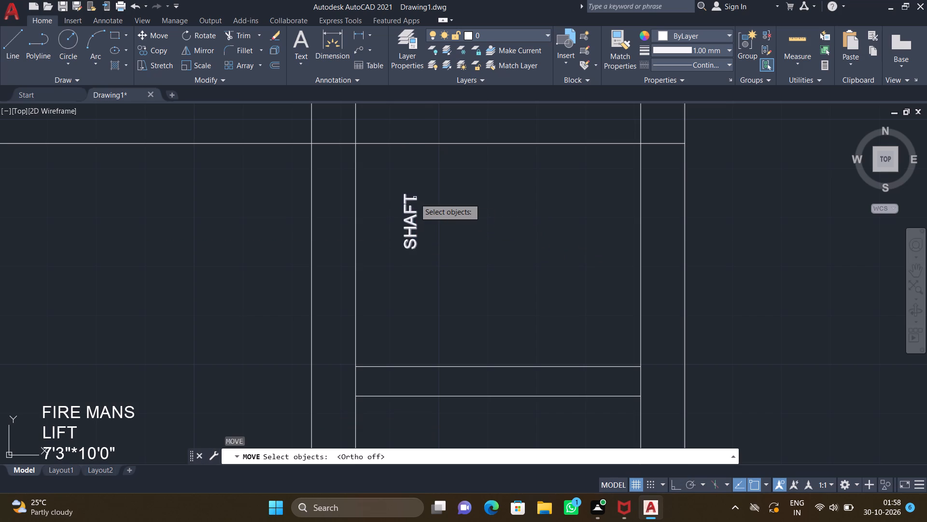
left_click(410, 243)
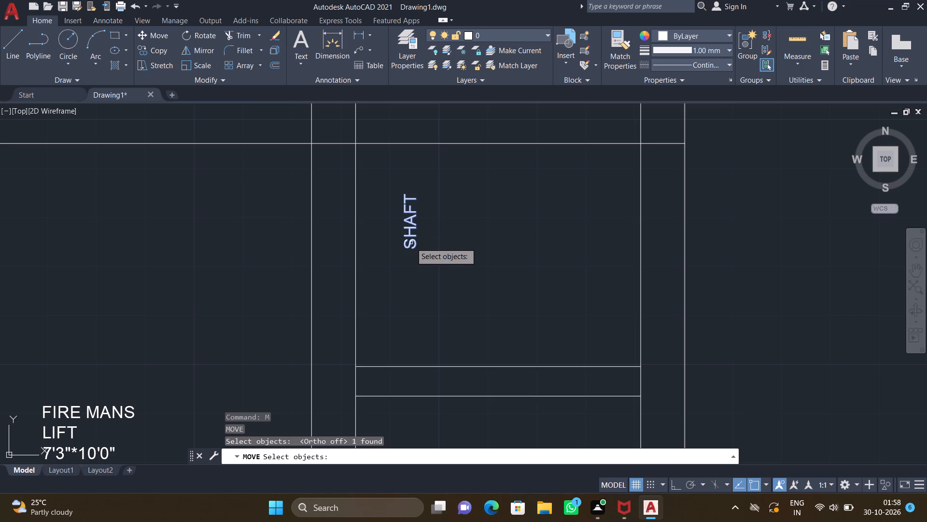
key("Return")
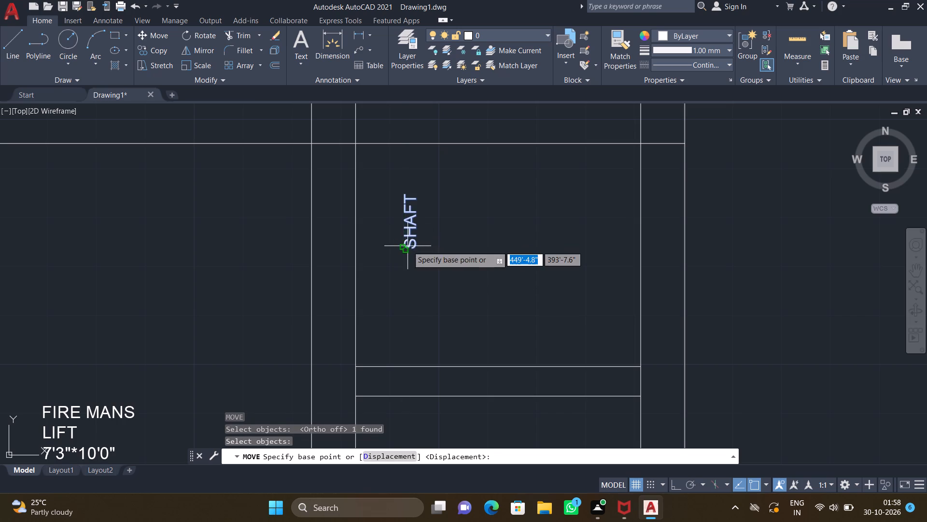
left_click(407, 246)
left_click(492, 281)
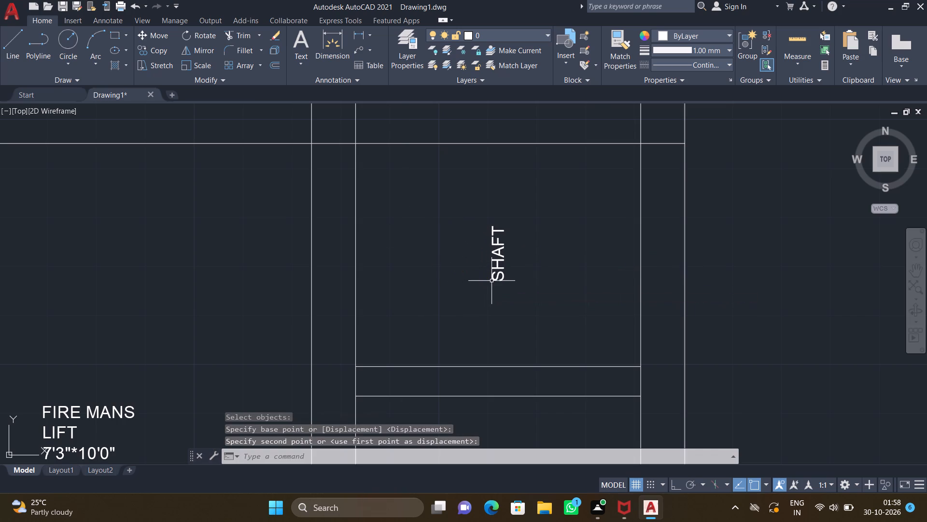
Place the two-line multiline text PRESS / SHAFT in the compartment south of the divider lines and save it.
scroll(503, 297, "down", 3)
middle_click_drag(510, 370, 444, 287)
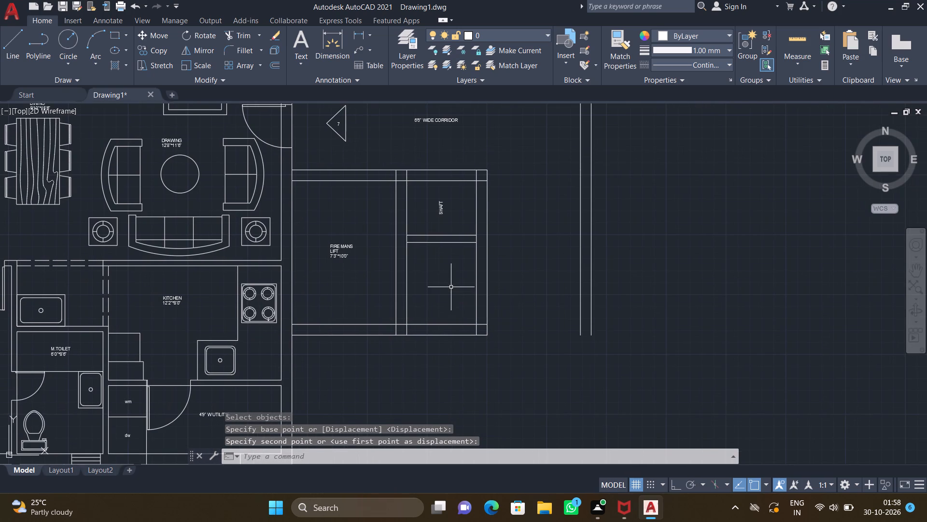
type("MT")
key("Return")
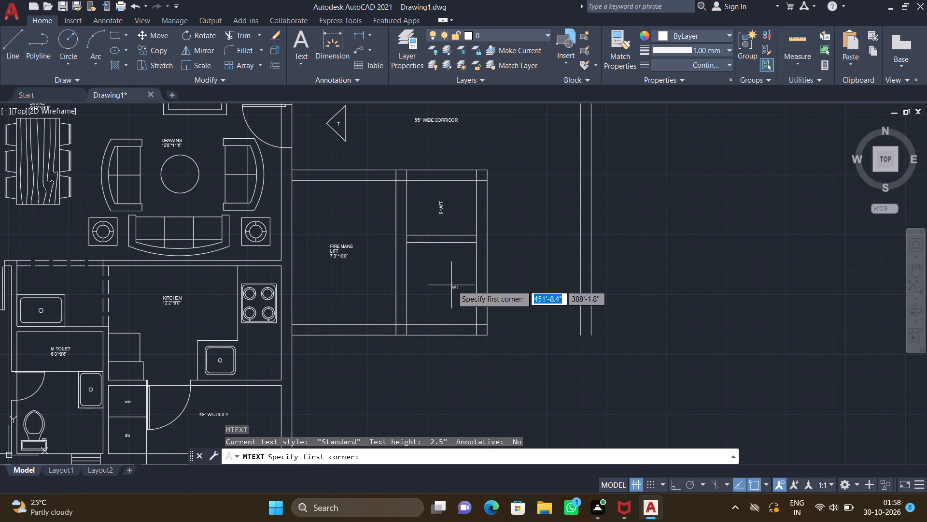
scroll(433, 306, "up", 2)
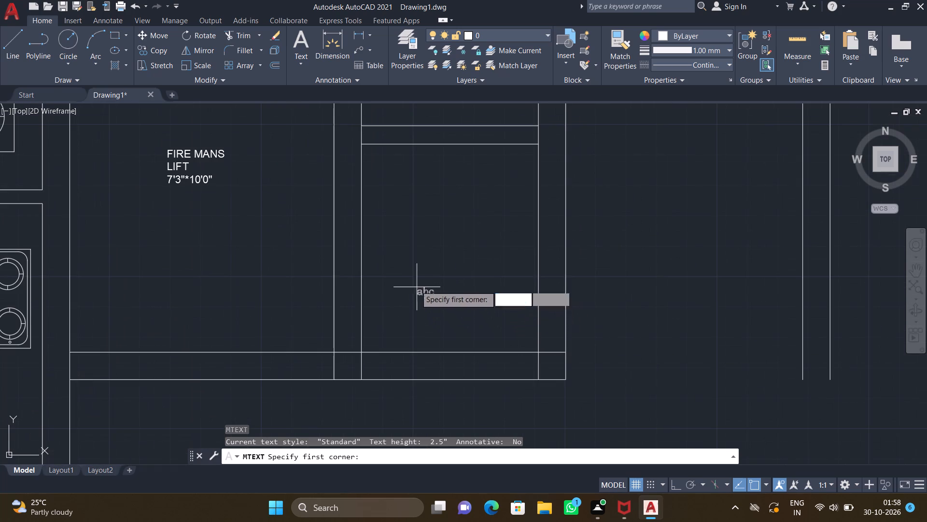
left_click_drag(394, 205, 402, 221)
left_click(486, 275)
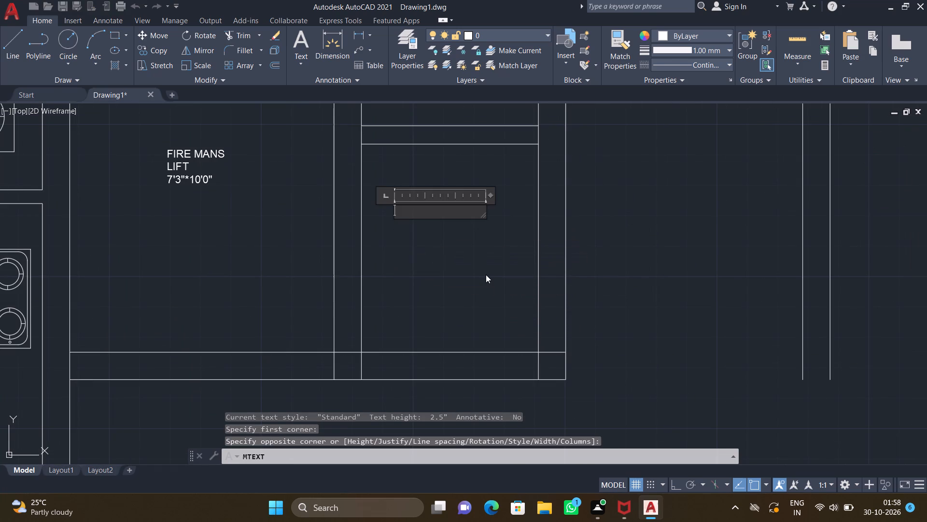
type("PRESS")
key("space")
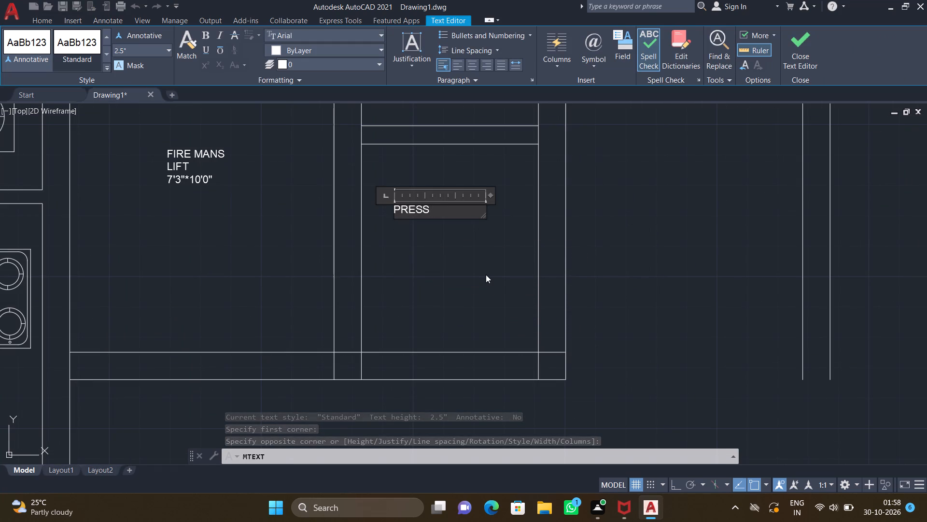
key("Return")
type("SHAFT")
key("Return")
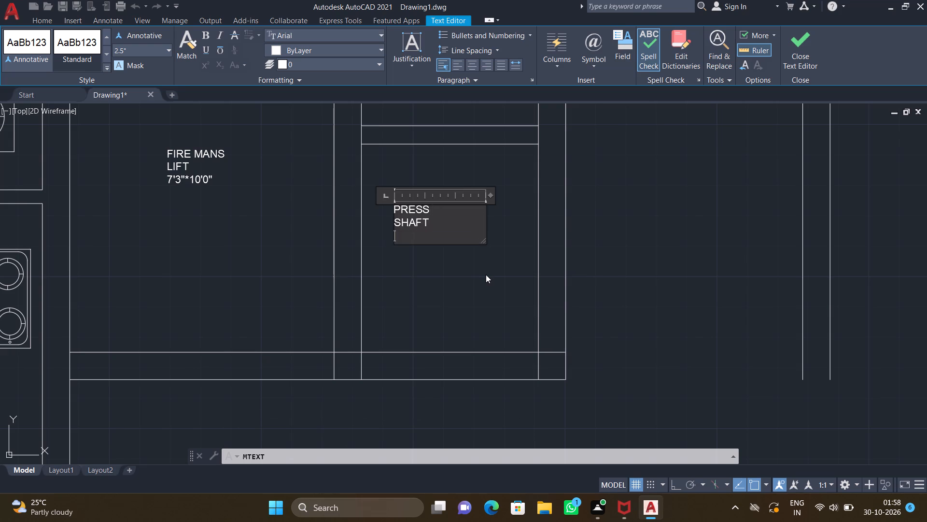
key("Escape")
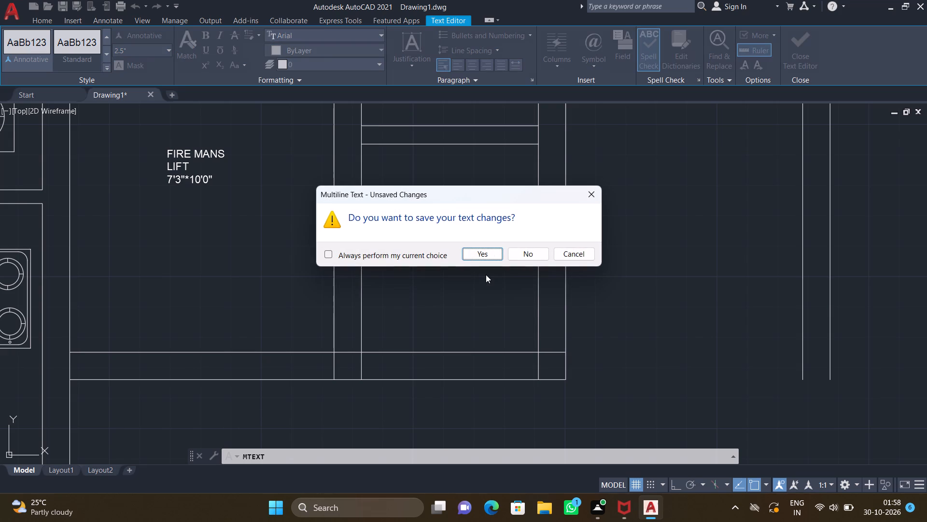
left_click(474, 252)
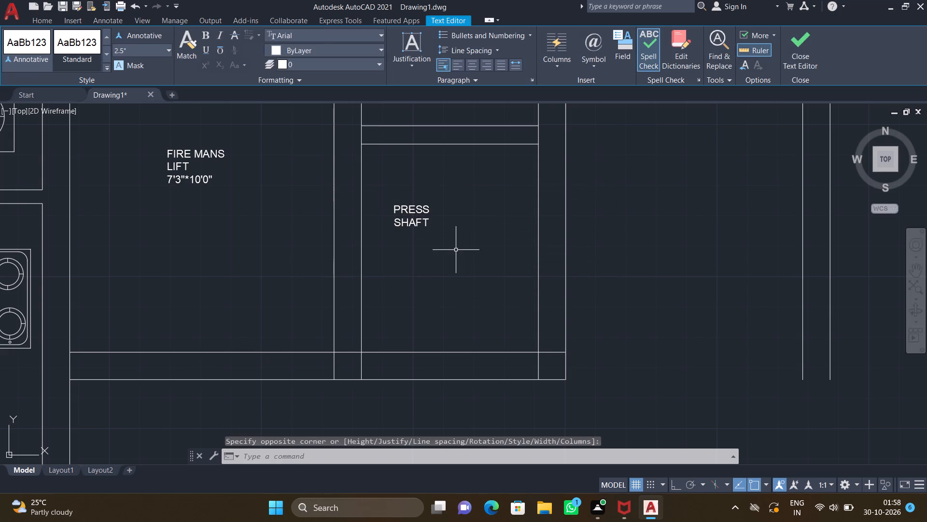
With Ortho on, rotate the PRESS SHAFT label 90 degrees counterclockwise so it reads vertically.
type("RO")
key("Return")
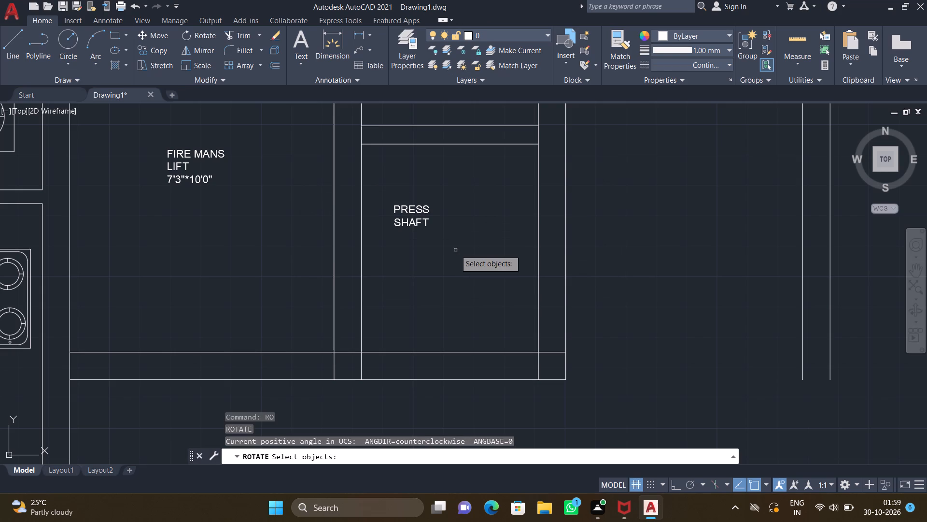
left_click(419, 213)
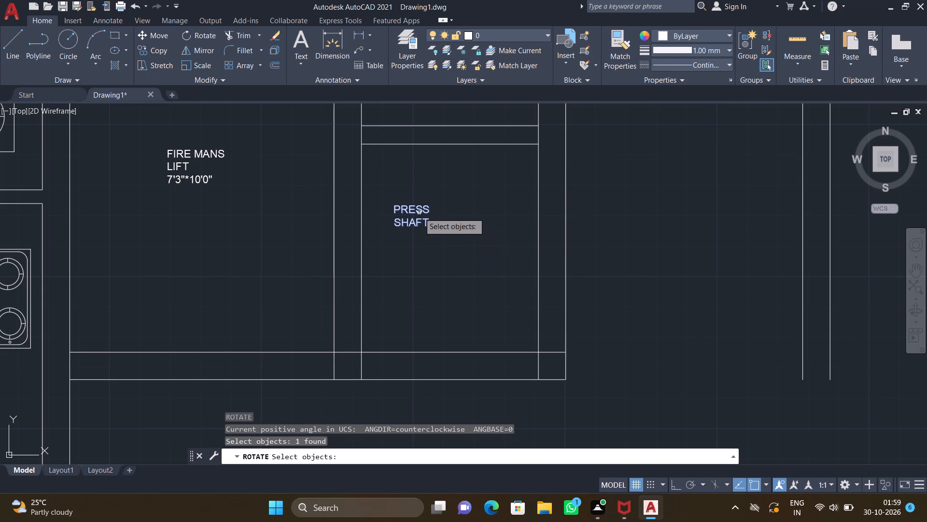
key("Return")
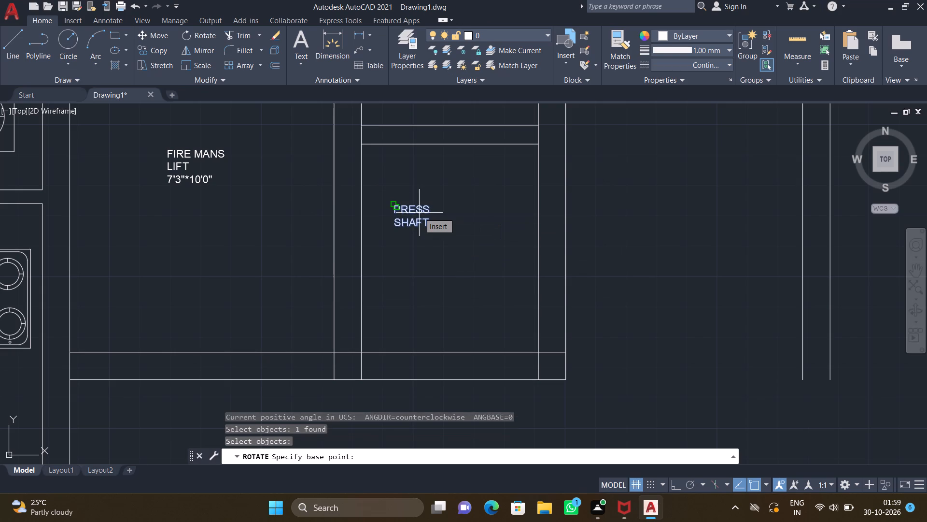
left_click(400, 208)
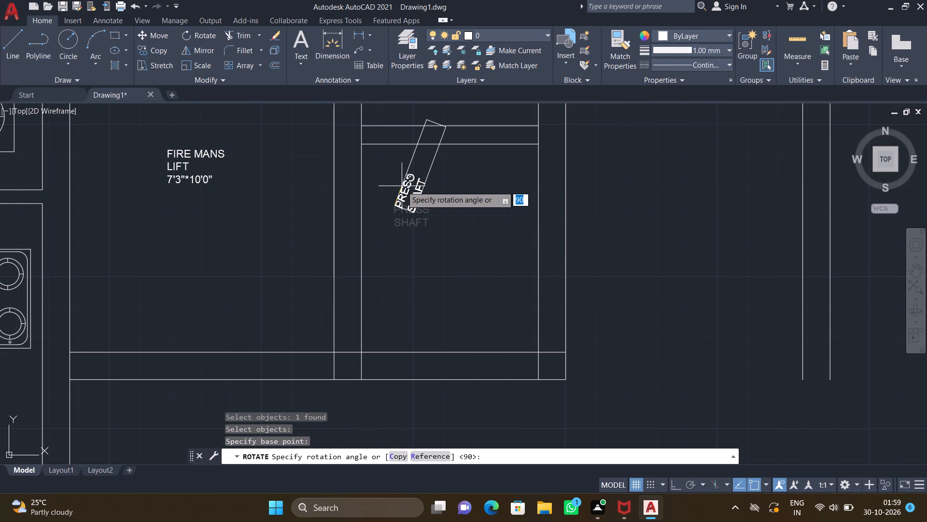
key("F8")
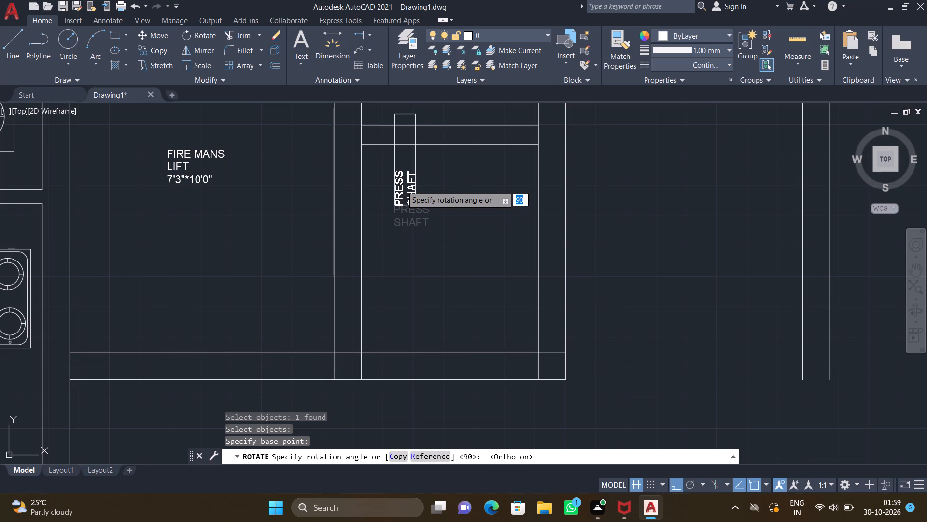
left_click(387, 151)
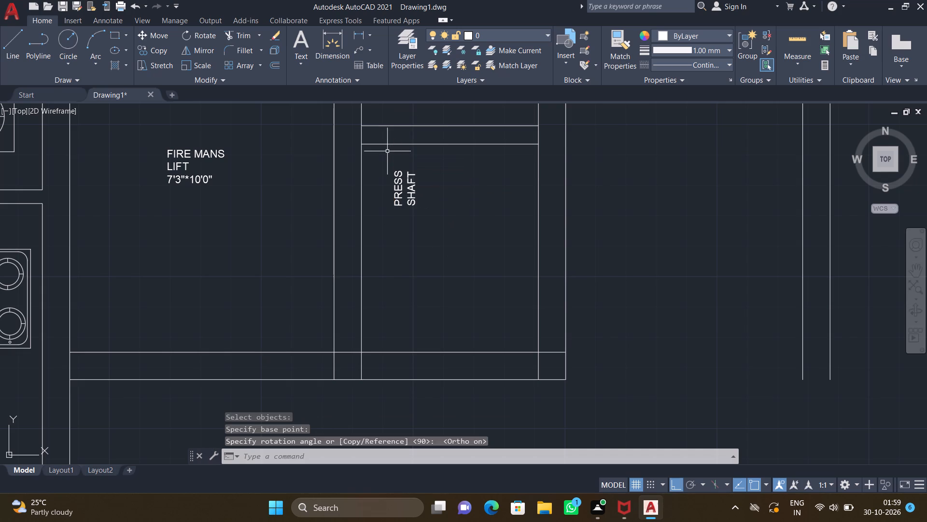
With Ortho off, move the rotated PRESS SHAFT label southeast to the middle of its compartment.
key("m")
key("Return")
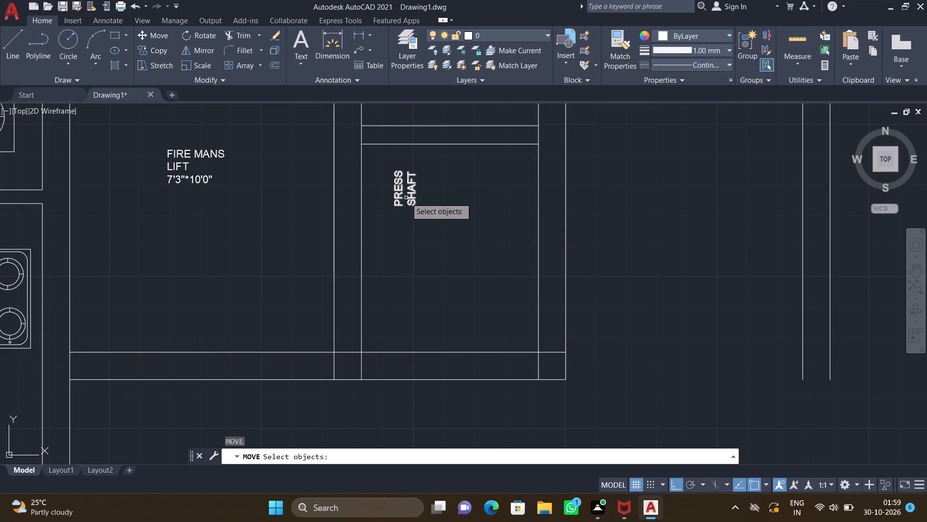
left_click(406, 197)
key("Return")
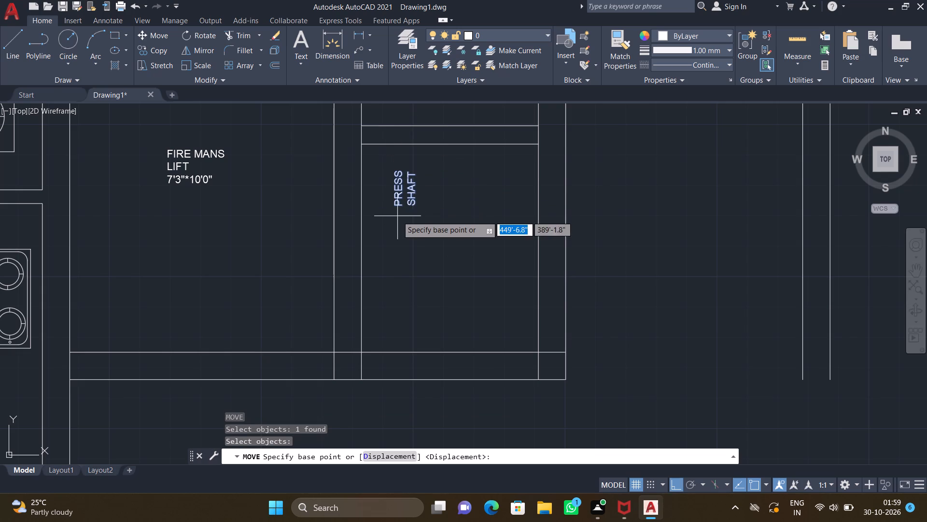
left_click(402, 202)
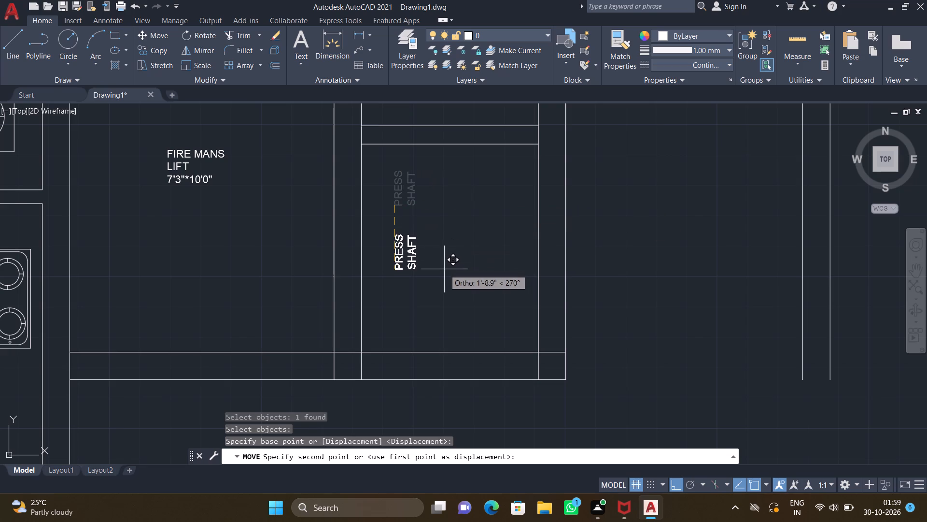
key("F8")
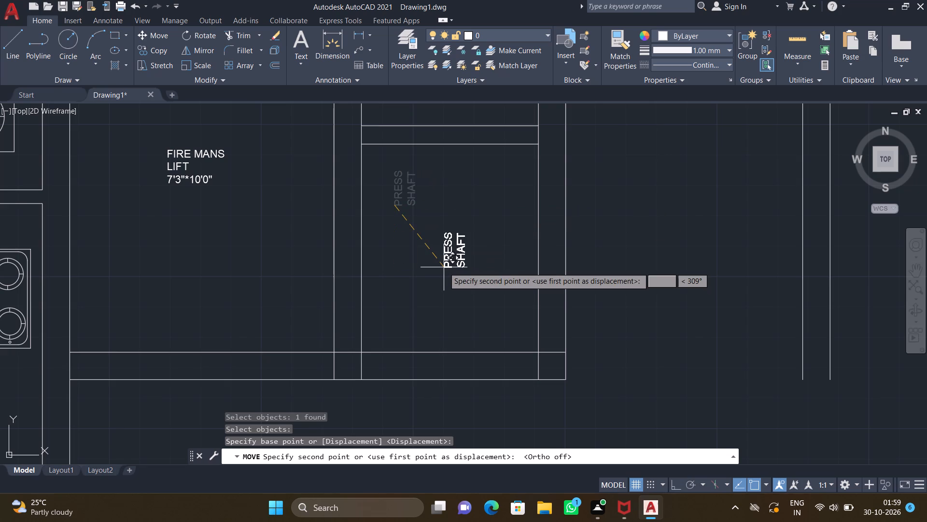
left_click(435, 255)
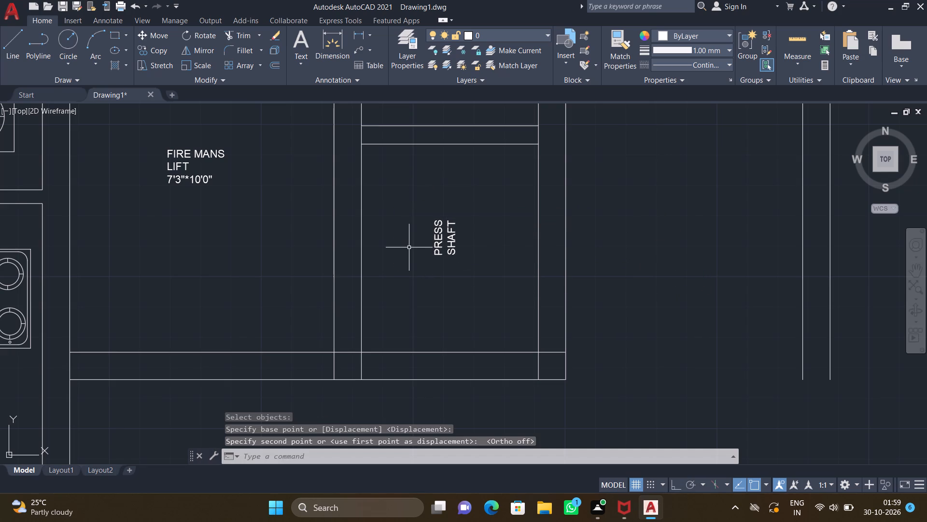
Draw a diagonal line from the press shaft's northwest inner corner toward the label, stopping just short of the text.
key("l")
key("Return")
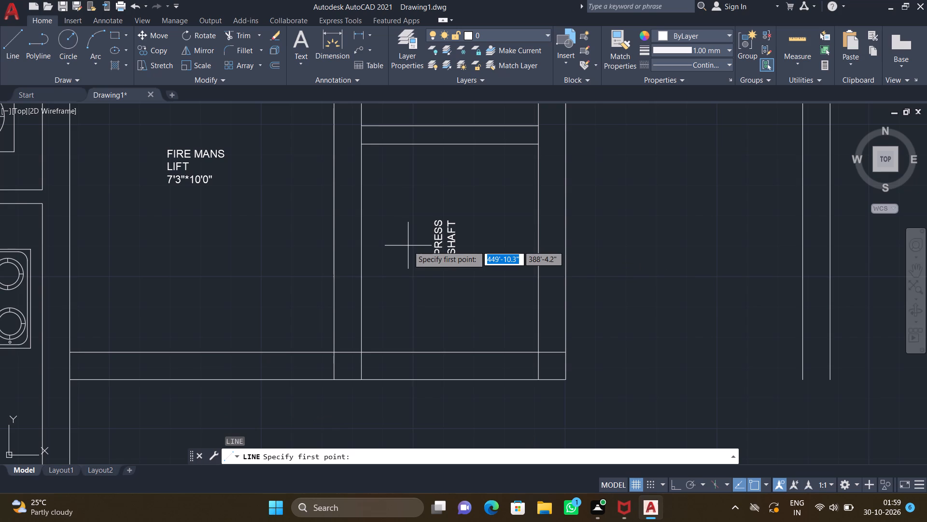
left_click(360, 147)
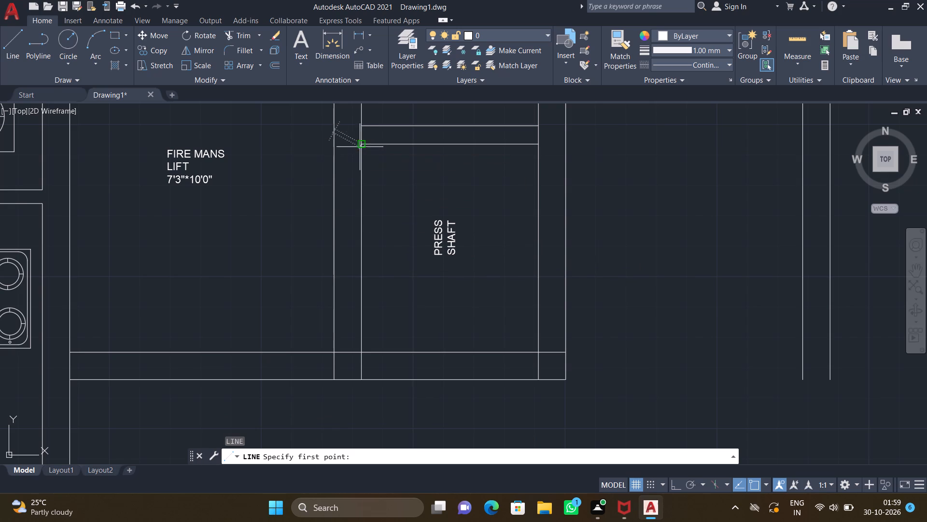
left_click(415, 221)
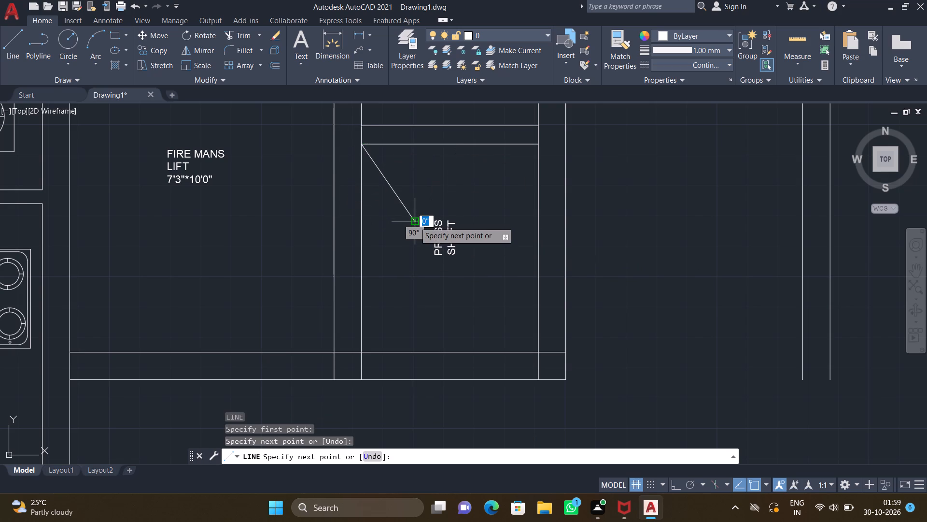
key("Return")
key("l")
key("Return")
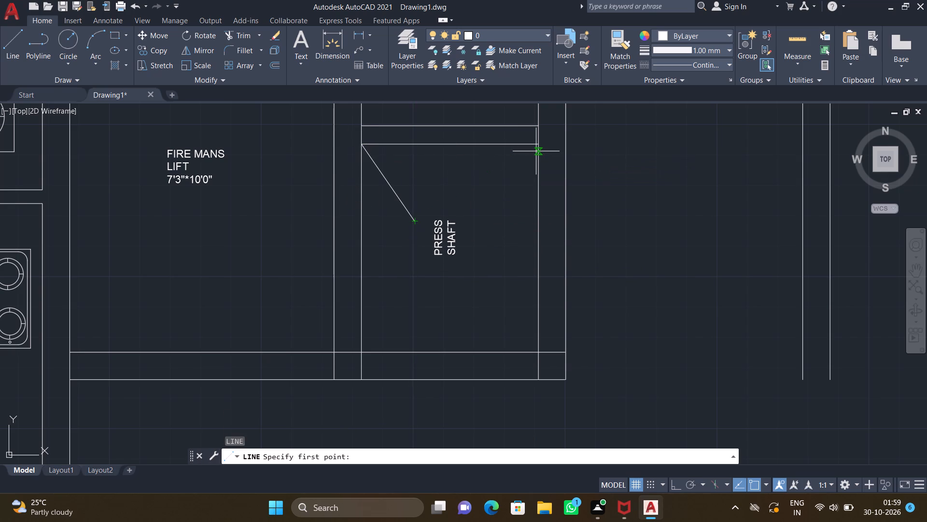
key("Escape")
Draw a diagonal line about 2'-5" long from the press shaft's northeast inner corner toward the label.
key("l")
key("Return")
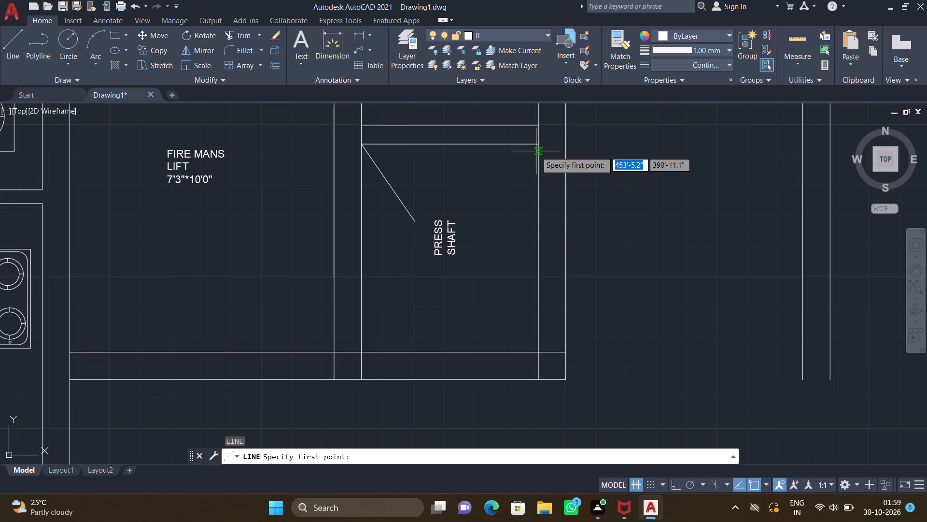
left_click(536, 145)
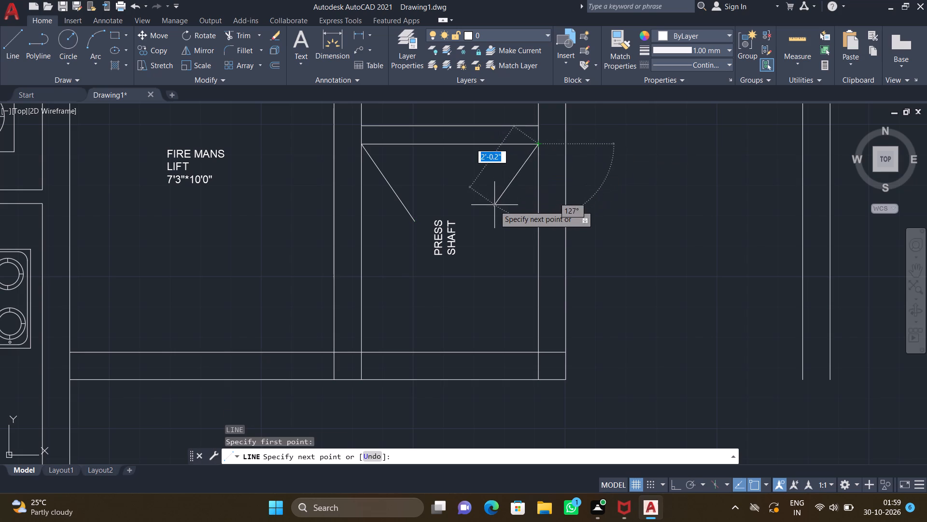
scroll(494, 210, "up", 2)
scroll(488, 213, "down", 2)
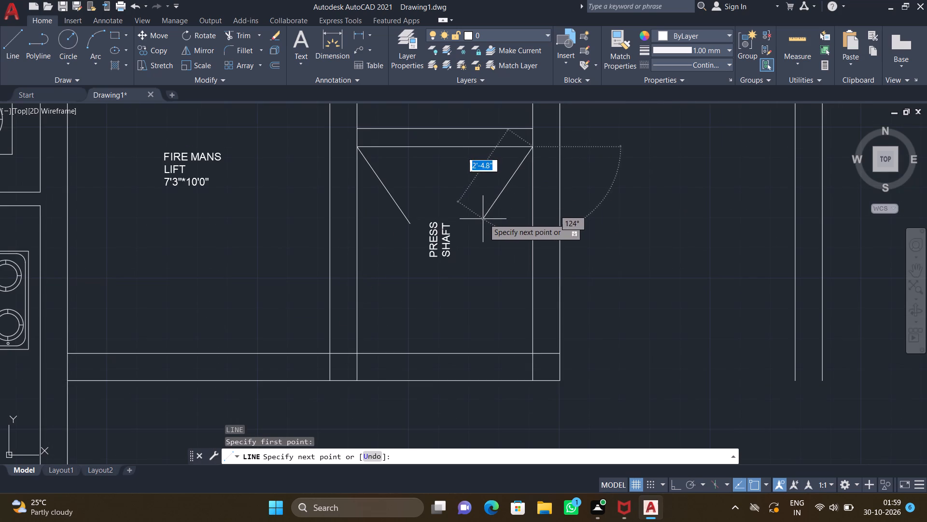
left_click(483, 219)
key("Return")
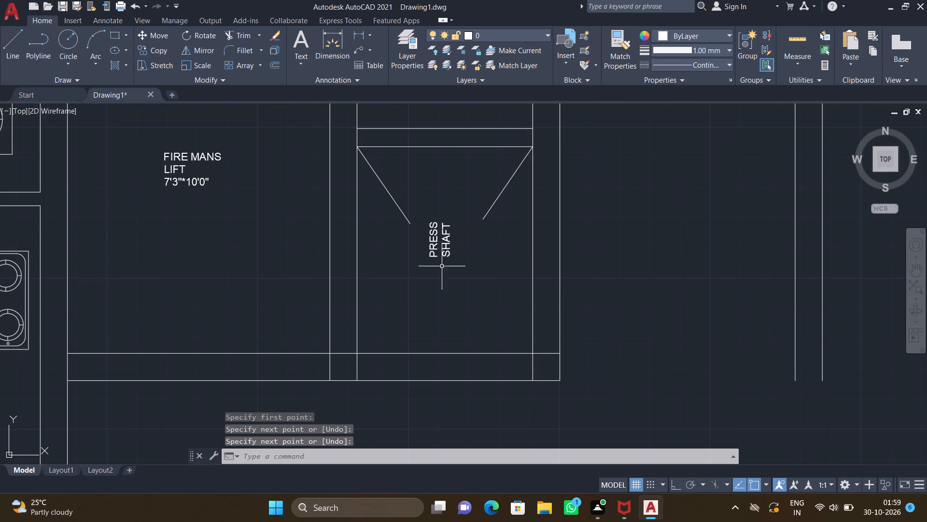
Draw a diagonal line from the press shaft's southwest inner corner up to just below the label.
middle_click_drag(433, 257, 439, 248)
key("l")
key("Return")
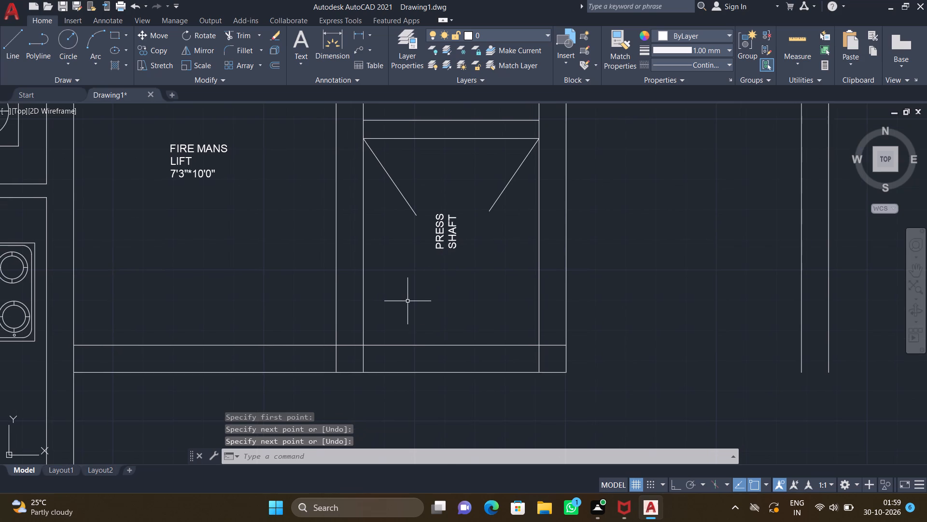
left_click(364, 342)
scroll(412, 290, "up", 1)
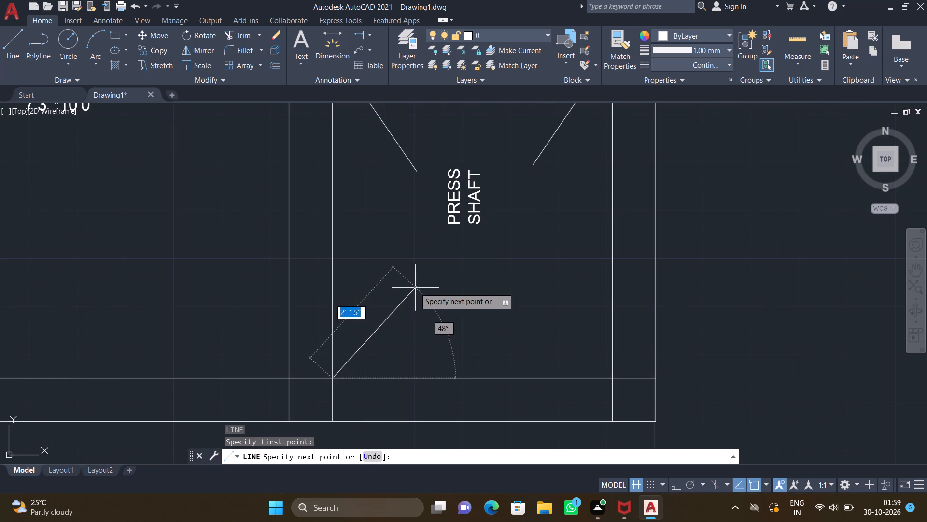
scroll(421, 283, "down", 1)
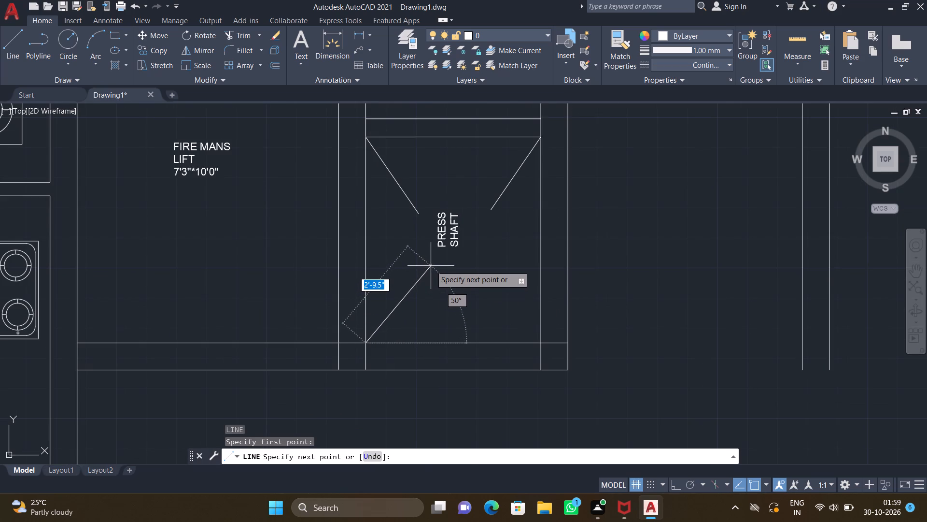
left_click(432, 261)
key("Return")
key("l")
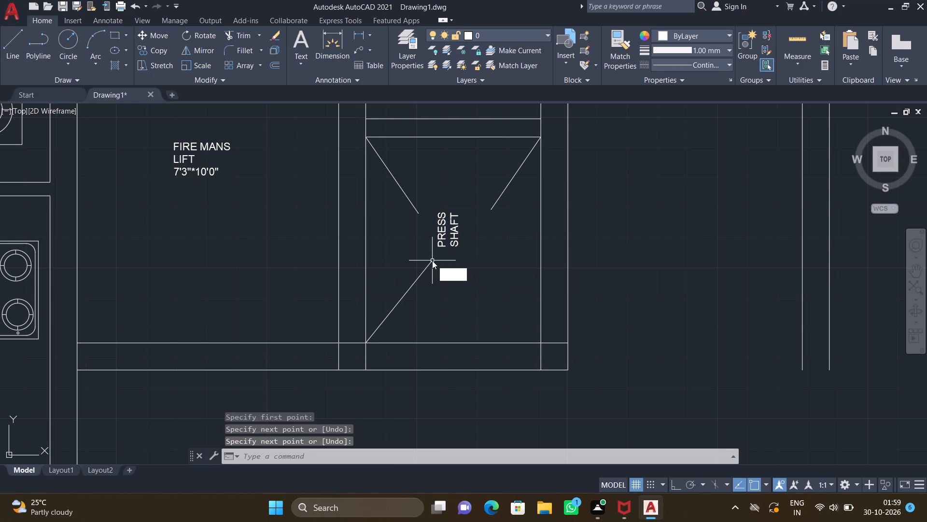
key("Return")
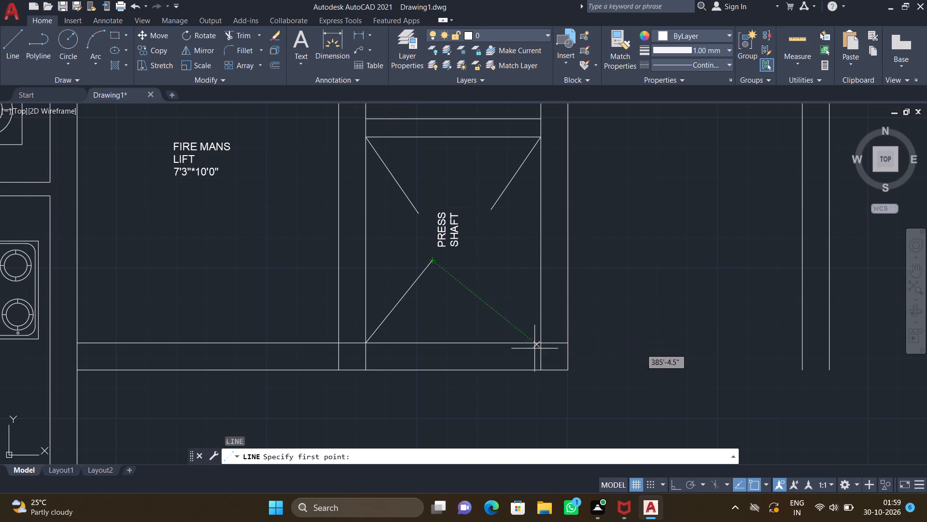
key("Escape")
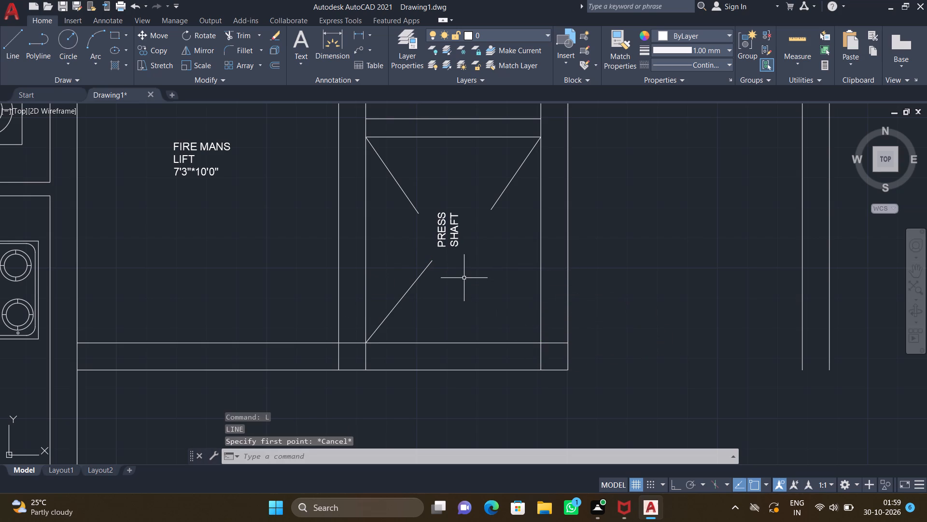
Draw a diagonal line about 2'-11" long from the press shaft's southeast inner corner toward the label.
key("l")
key("Return")
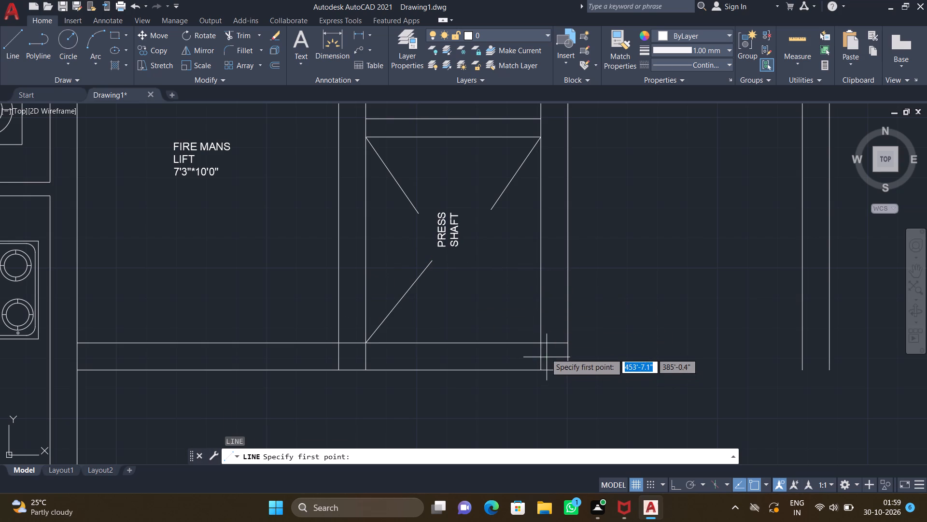
left_click(540, 343)
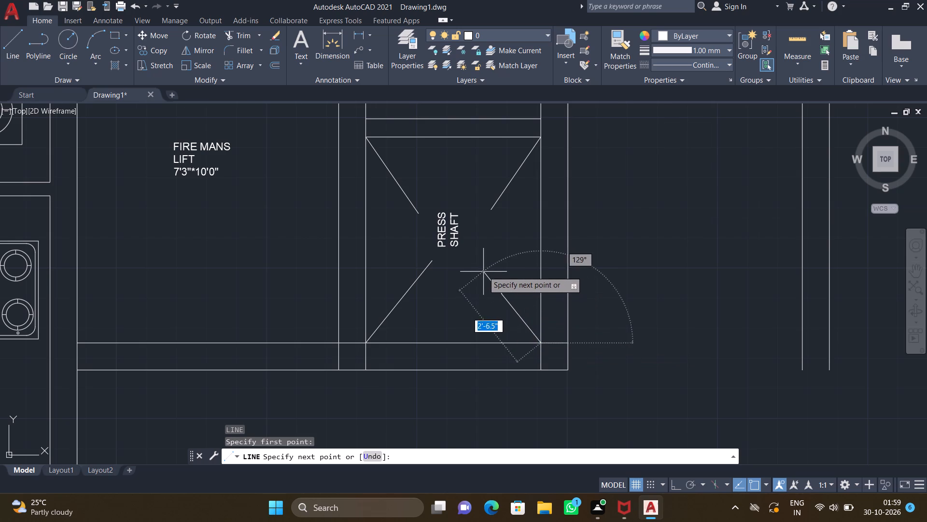
scroll(483, 271, "up", 1)
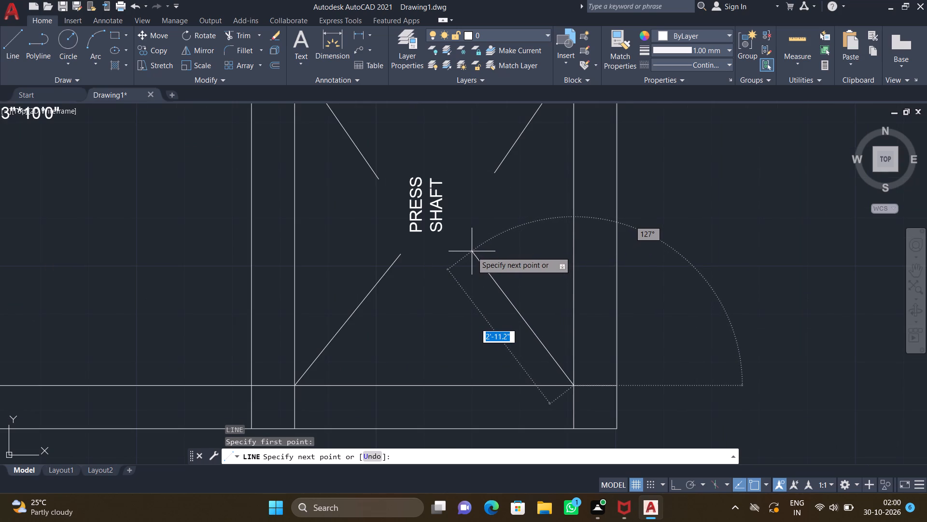
left_click(472, 251)
key("Return")
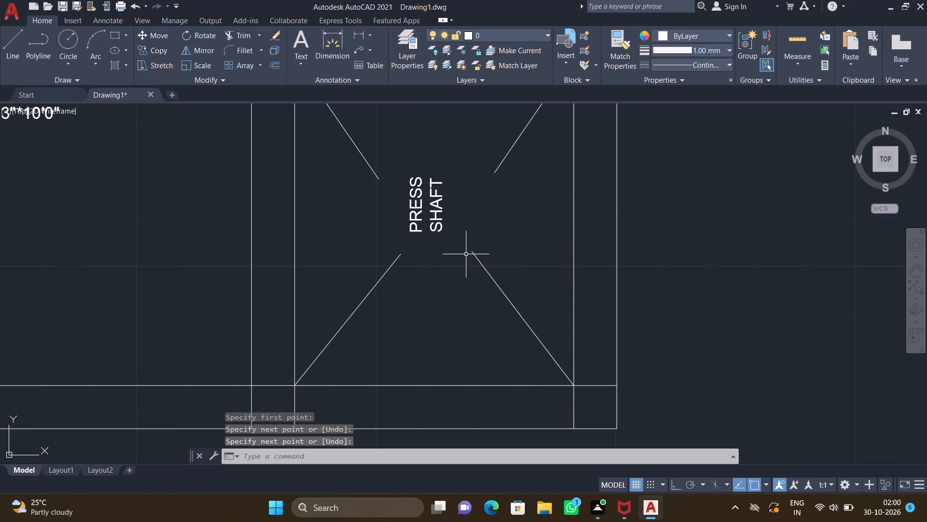
Trim the overlapping lines in the south wall at the lift and press shaft partition and at the southeast corner.
scroll(463, 256, "down", 2)
middle_click_drag(519, 246, 481, 315)
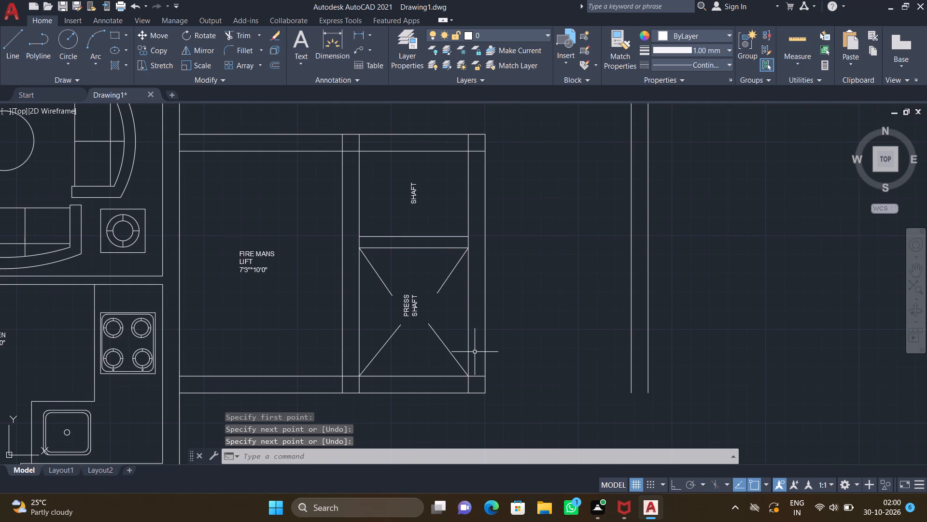
type("TR")
key("Return")
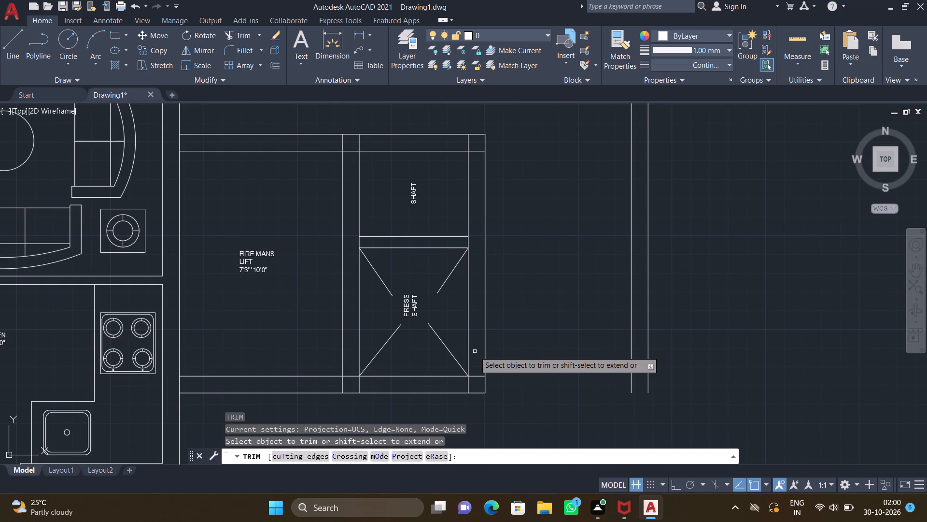
middle_click_drag(393, 405, 496, 283)
scroll(458, 263, "up", 2)
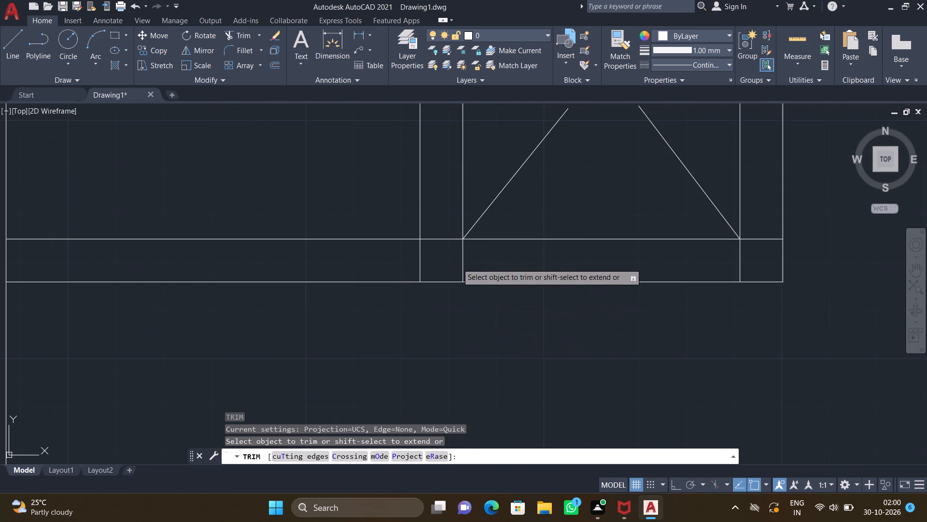
left_click_drag(396, 255, 500, 261)
left_click_drag(441, 227, 449, 261)
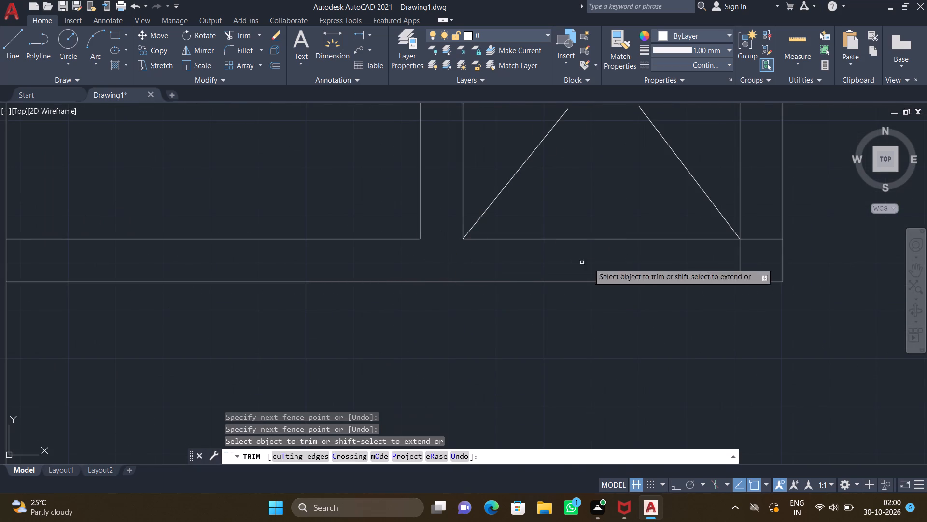
left_click_drag(760, 231, 761, 251)
left_click_drag(760, 254, 749, 258)
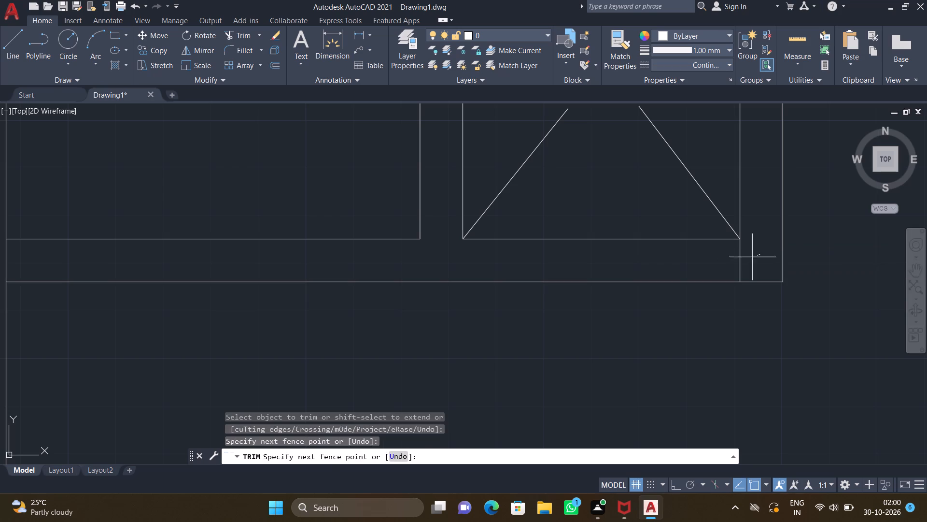
left_click_drag(749, 258, 726, 261)
Trim the overlapping lines in the north wall at the lift and shaft partition and at the northeast corner.
scroll(748, 269, "down", 4)
middle_click_drag(741, 265, 665, 335)
scroll(634, 253, "up", 1)
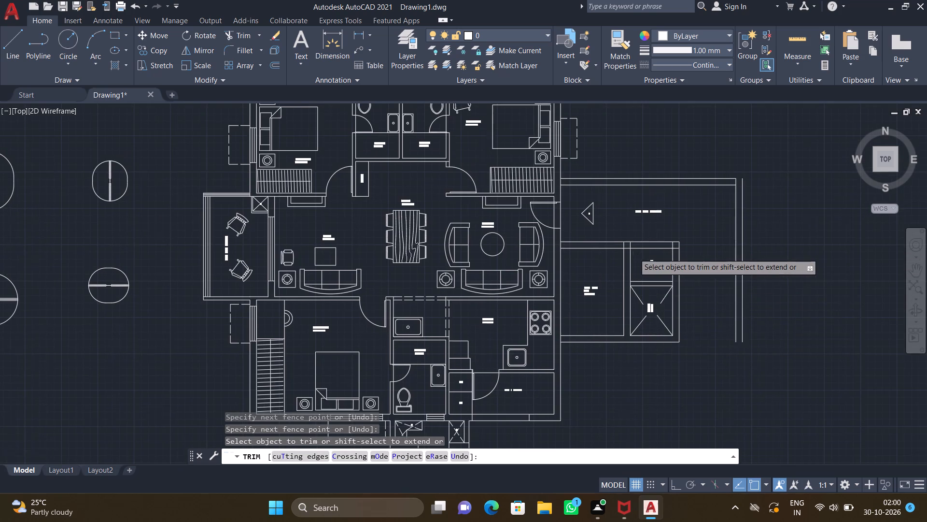
scroll(632, 253, "up", 2)
left_click_drag(575, 221, 641, 223)
left_click_drag(607, 225, 607, 229)
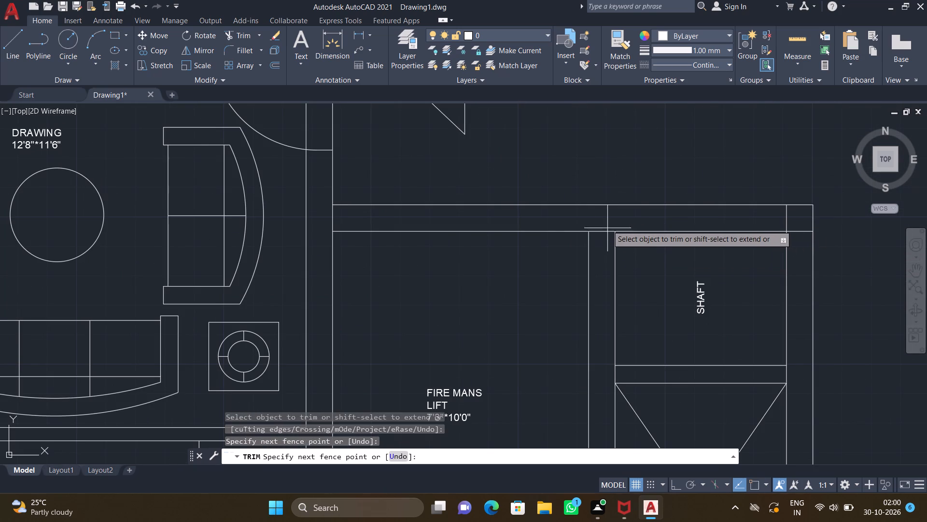
left_click_drag(607, 229, 609, 244)
scroll(785, 217, "up", 1)
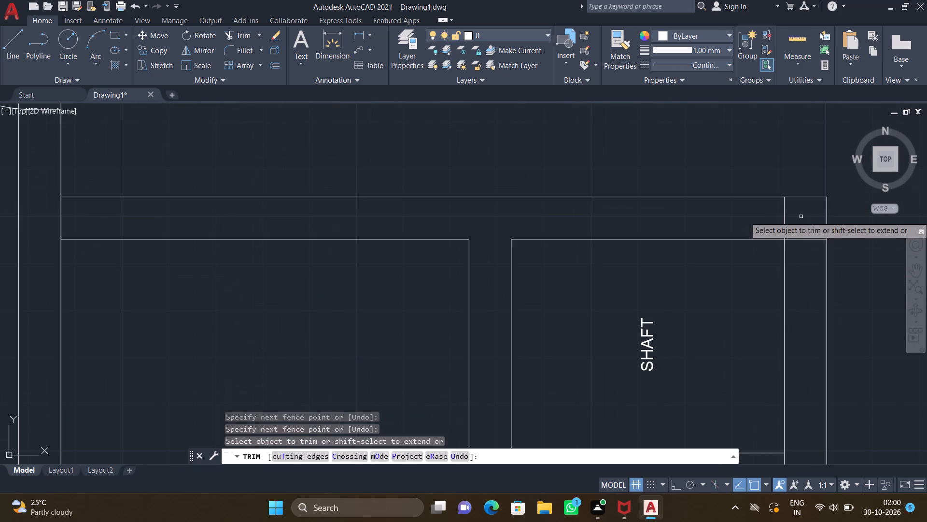
middle_click_drag(803, 227, 643, 218)
scroll(630, 216, "up", 2)
left_click_drag(597, 216, 609, 217)
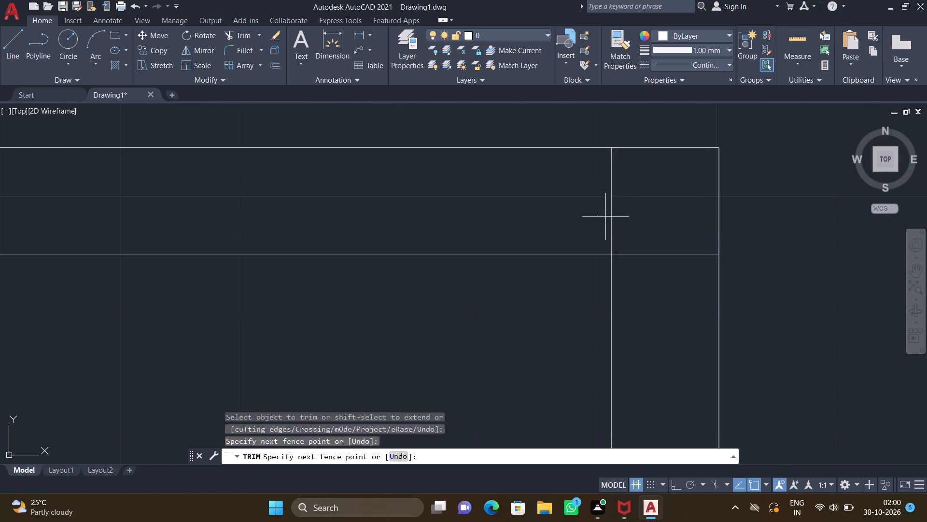
left_click_drag(609, 217, 668, 258)
key("Return")
Draw a horizontal line across the shaft's east wall near its north end, with Ortho on.
scroll(543, 275, "down", 3)
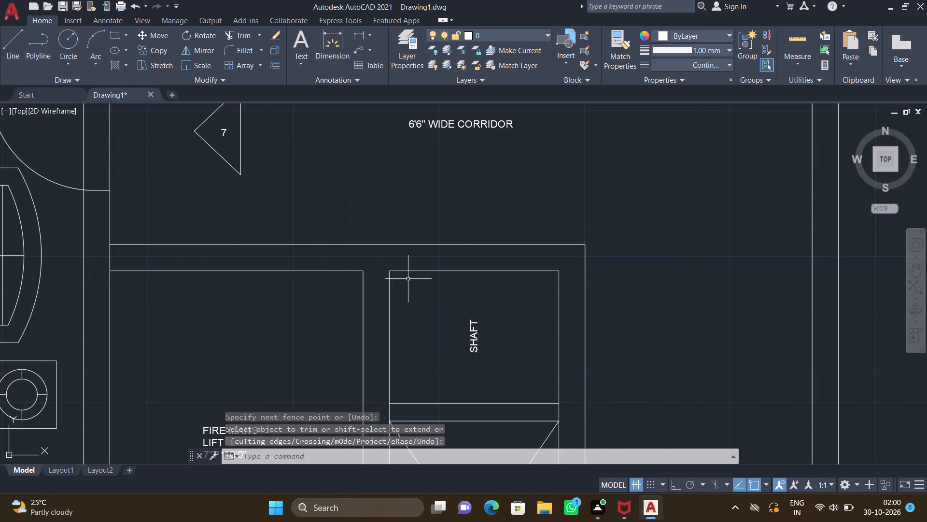
middle_click_drag(406, 278, 488, 243)
key("l")
key("Return")
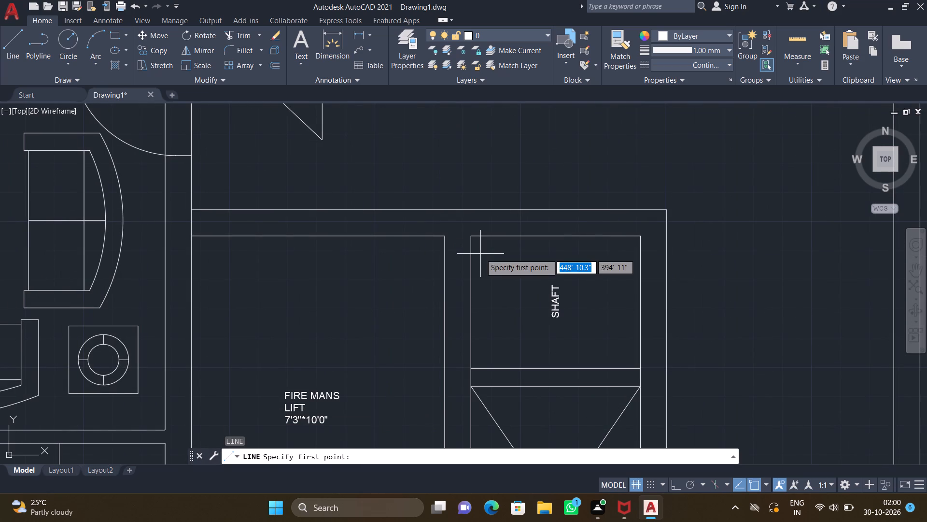
middle_click_drag(537, 287, 427, 288)
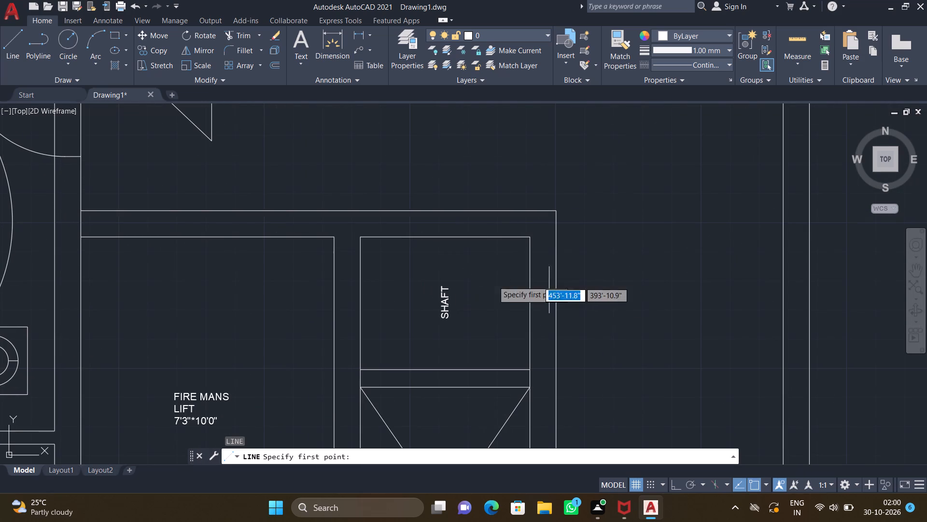
scroll(542, 269, "up", 1)
left_click_drag(520, 259, 540, 264)
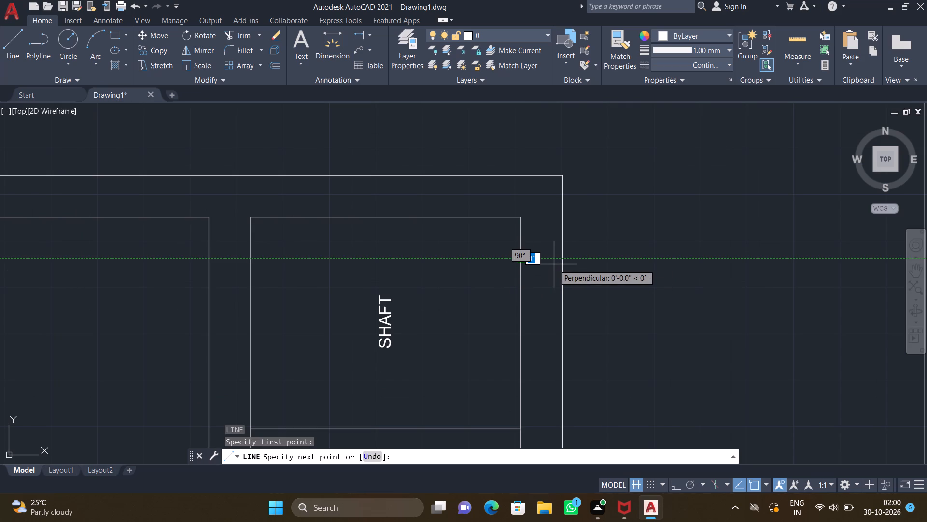
key("F8")
left_click(562, 261)
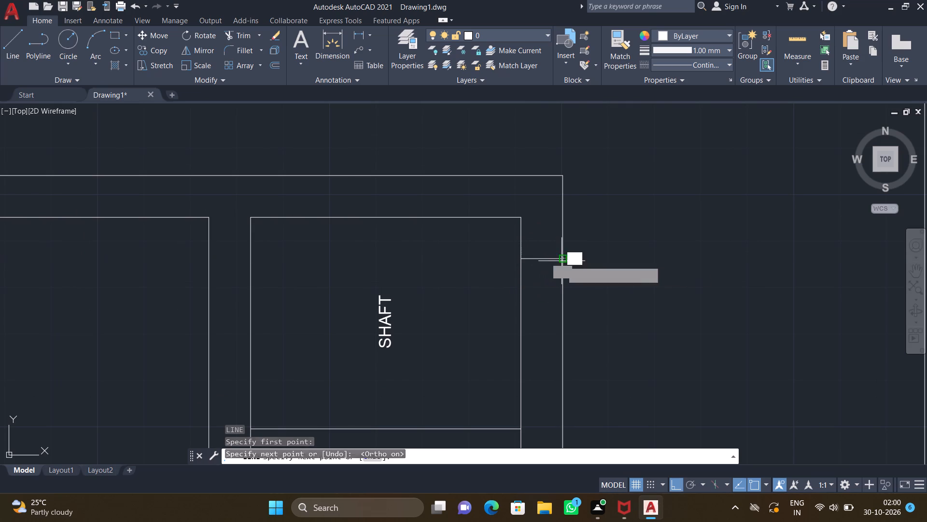
key("Return")
Draw a second horizontal line across the shaft's east wall, just above the partition with the press shaft.
scroll(554, 275, "down", 3)
middle_click_drag(518, 300, 506, 270)
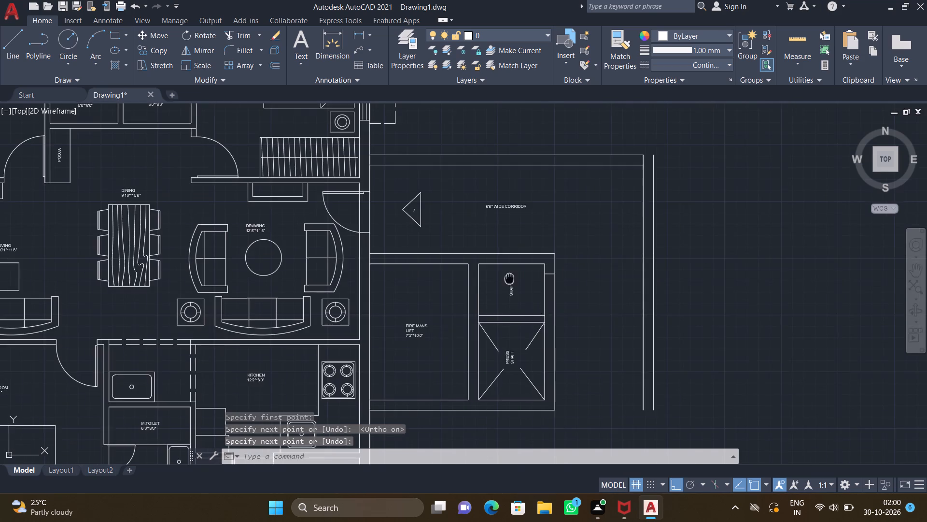
middle_click_drag(506, 270, 489, 244)
key("l")
key("Return")
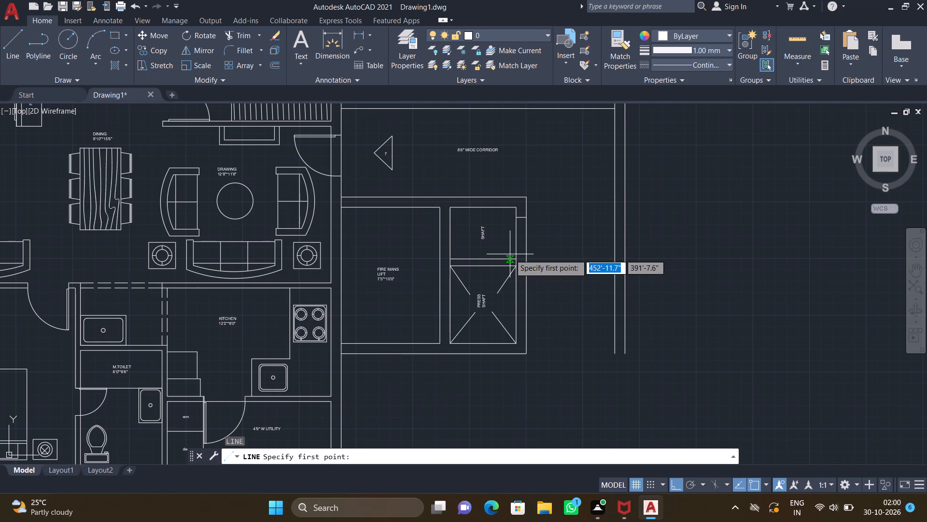
scroll(527, 263, "up", 2)
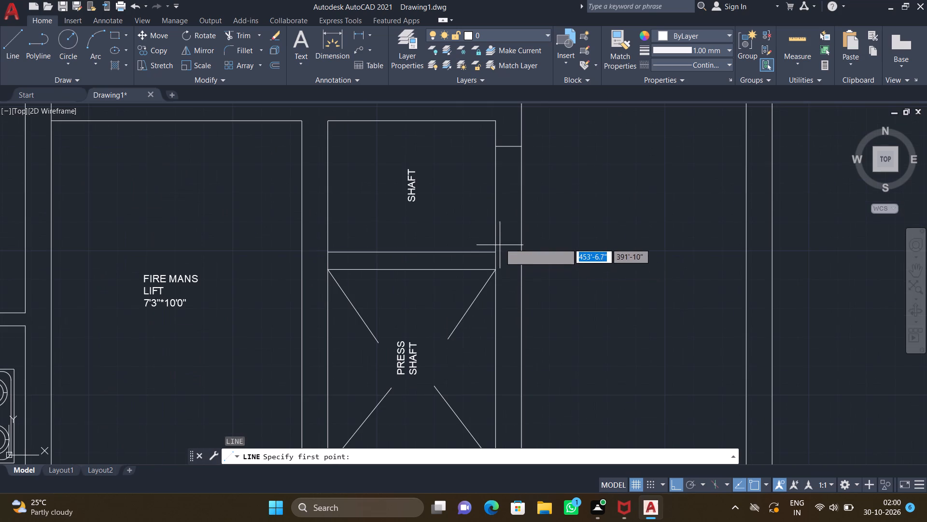
scroll(501, 238, "up", 1)
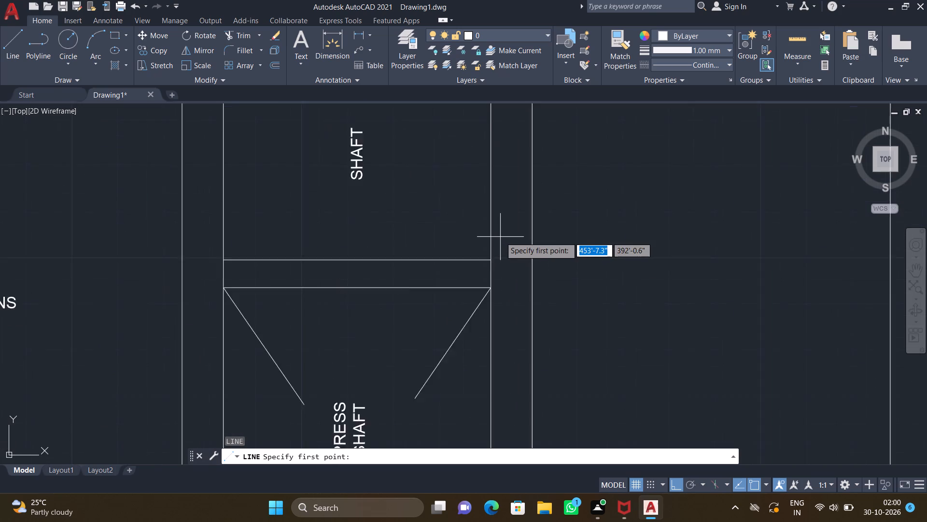
scroll(500, 237, "up", 1)
left_click(486, 243)
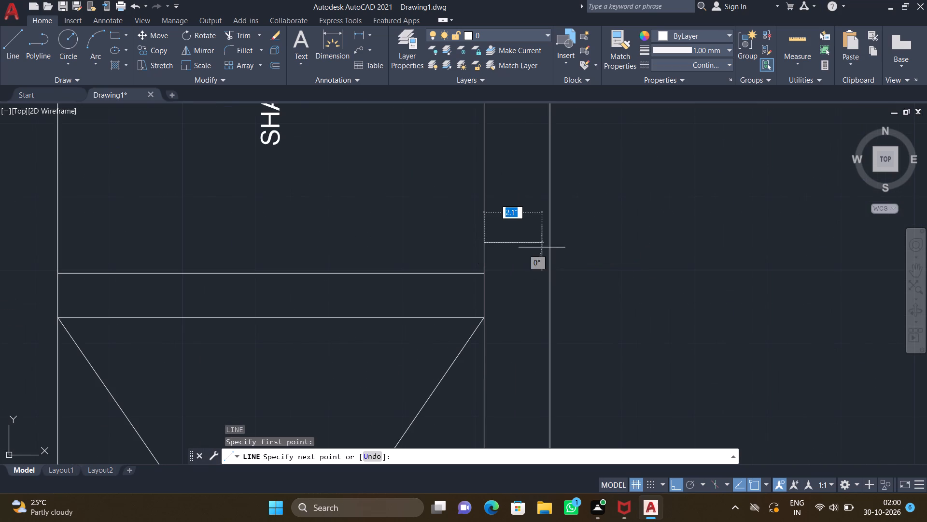
left_click(549, 243)
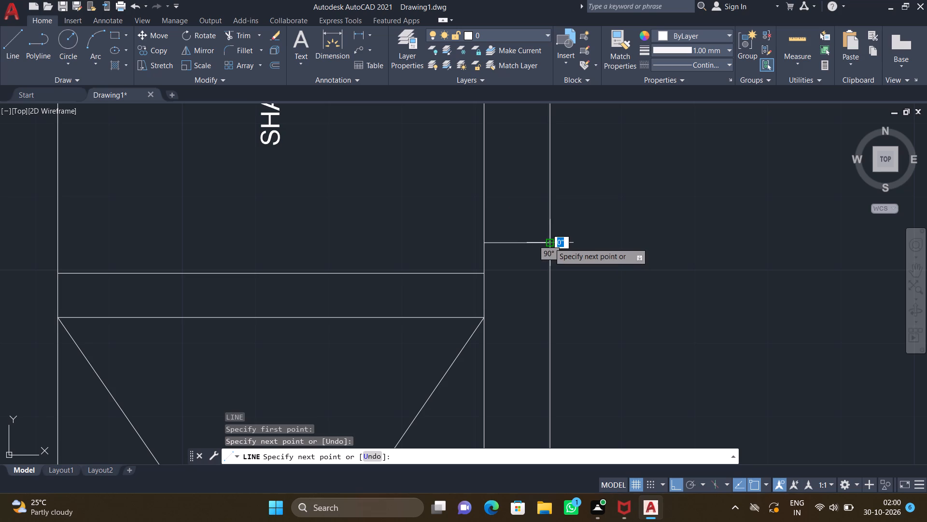
key("Return")
Draw a vertical line across the fire lift's south wall, toward its west end.
scroll(546, 257, "down", 3)
middle_click_drag(513, 316, 520, 294)
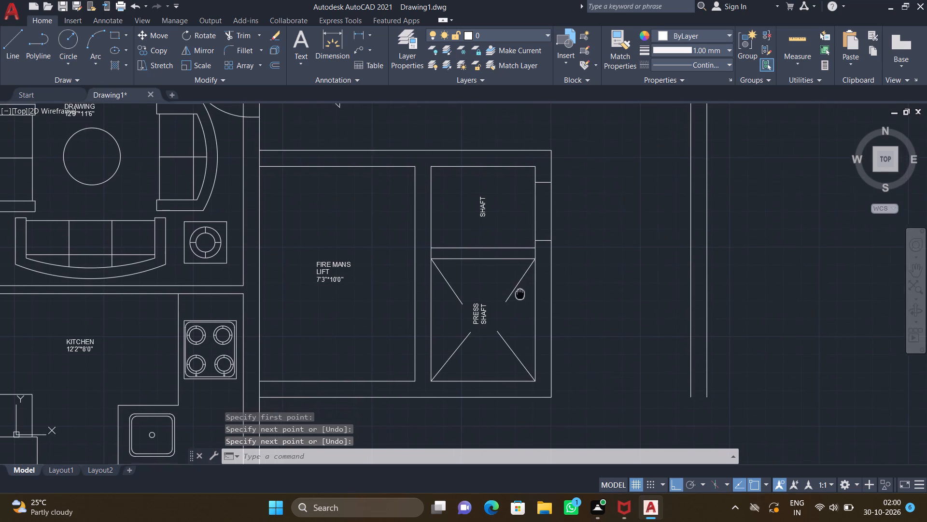
middle_click_drag(520, 294, 521, 294)
middle_click_drag(511, 329, 466, 314)
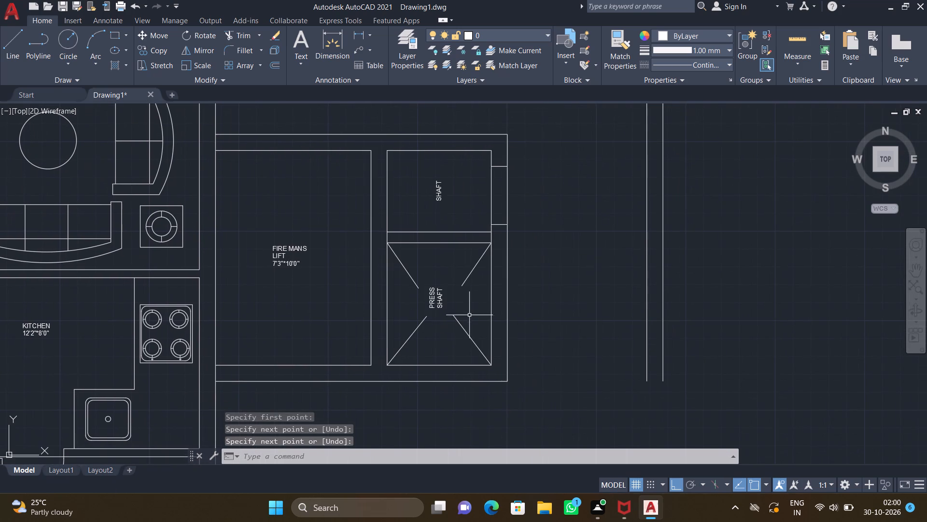
key("l")
key("Return")
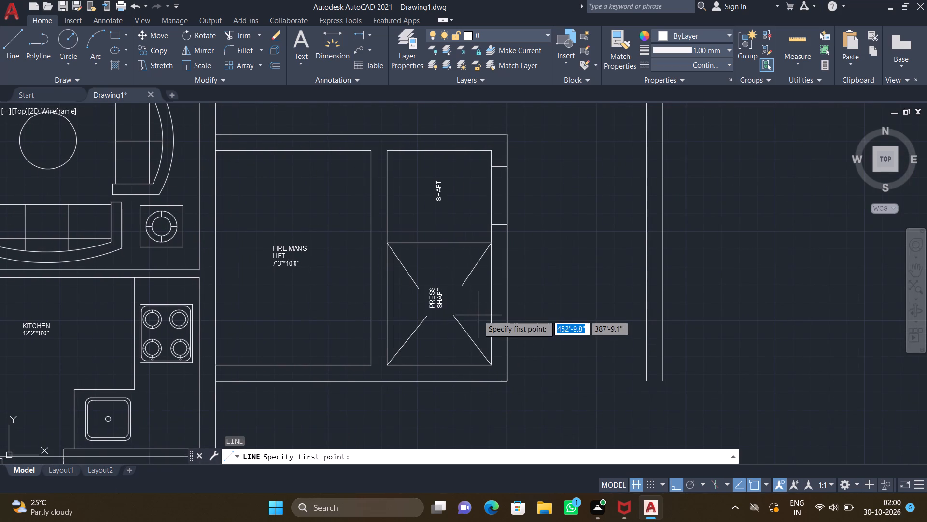
middle_click_drag(423, 370, 513, 346)
middle_click_drag(378, 361, 329, 335)
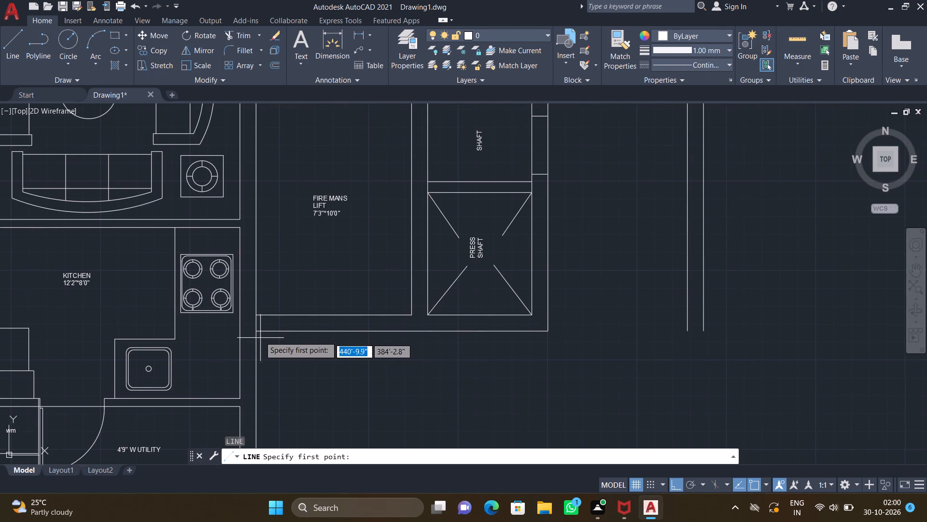
scroll(304, 332, "up", 2)
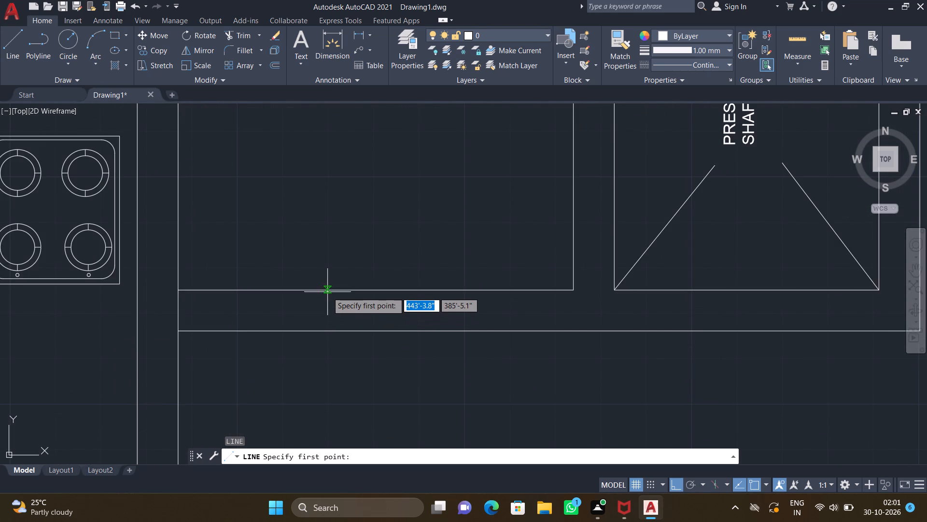
left_click(328, 291)
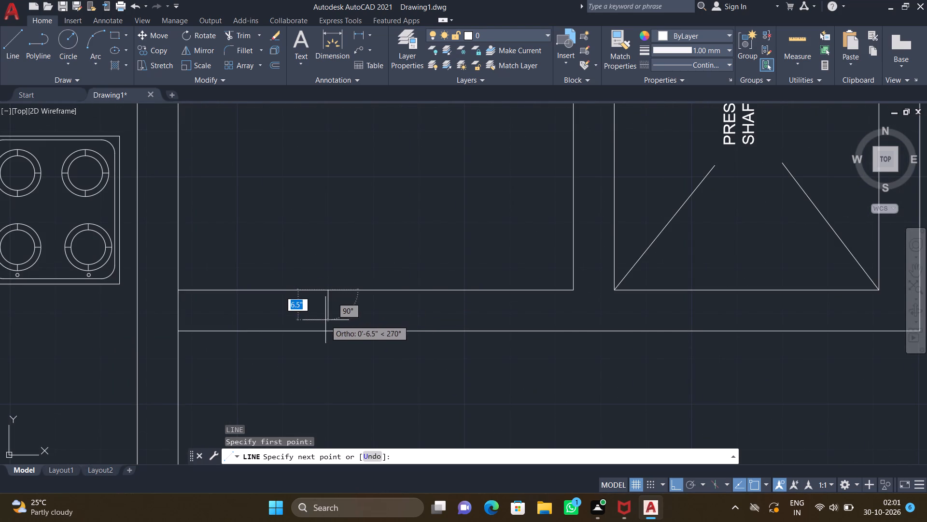
left_click(326, 329)
key("Return")
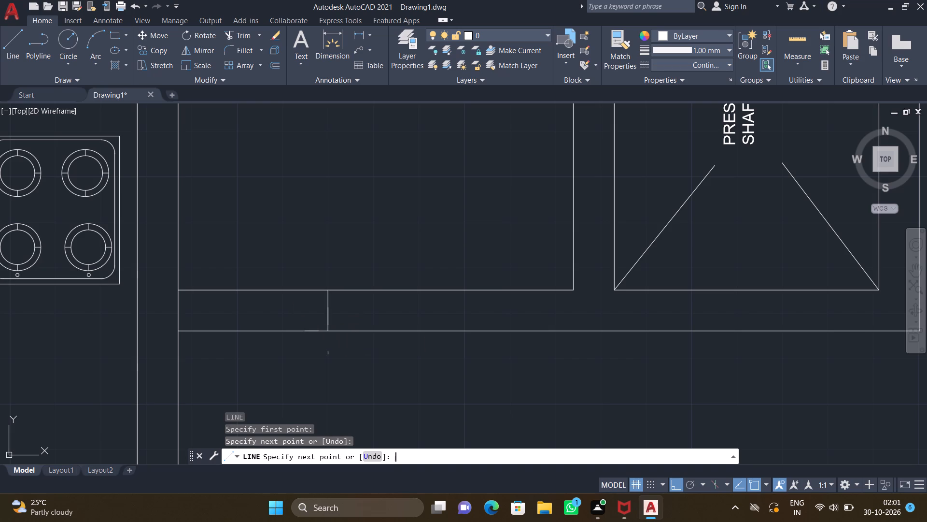
Draw a second vertical line, 9" long, across the fire lift's south wall toward its east end.
key("l")
key("Return")
middle_click_drag(463, 350, 427, 342)
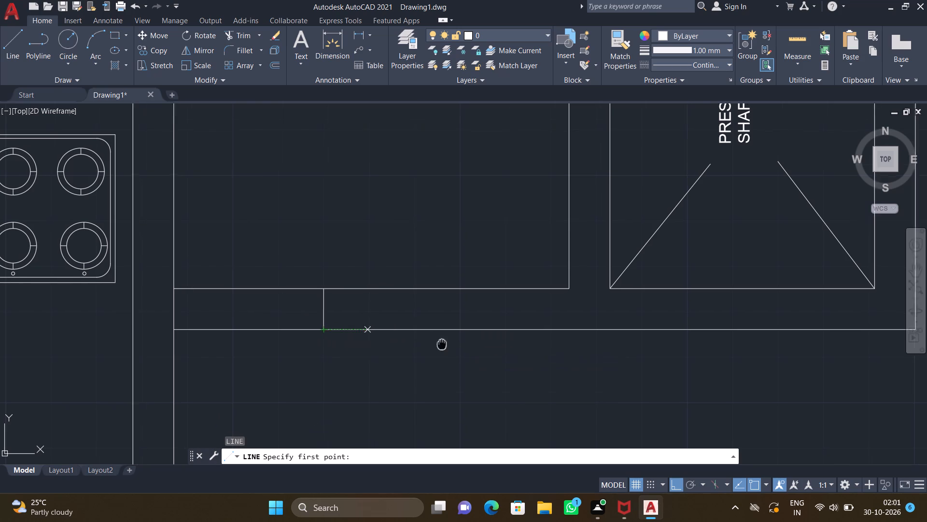
middle_click_drag(427, 342, 376, 341)
scroll(415, 280, "up", 1)
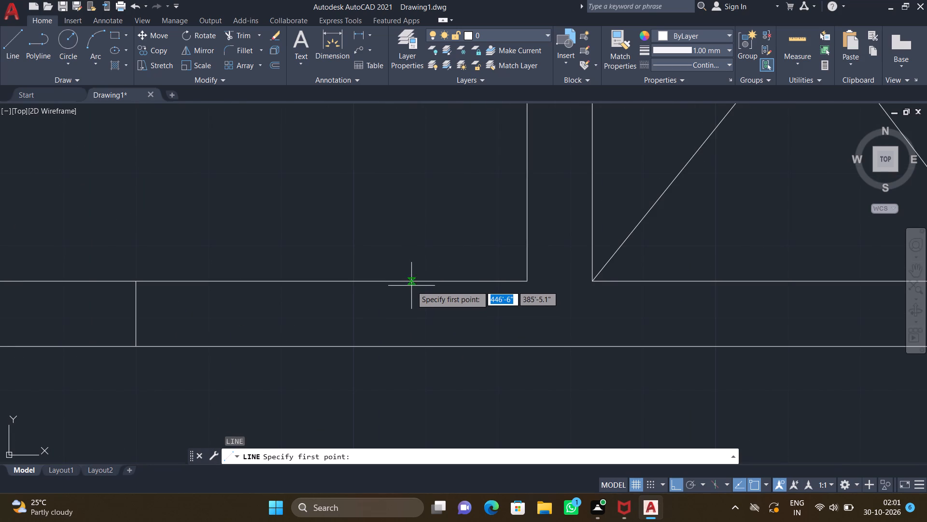
left_click_drag(412, 280, 414, 298)
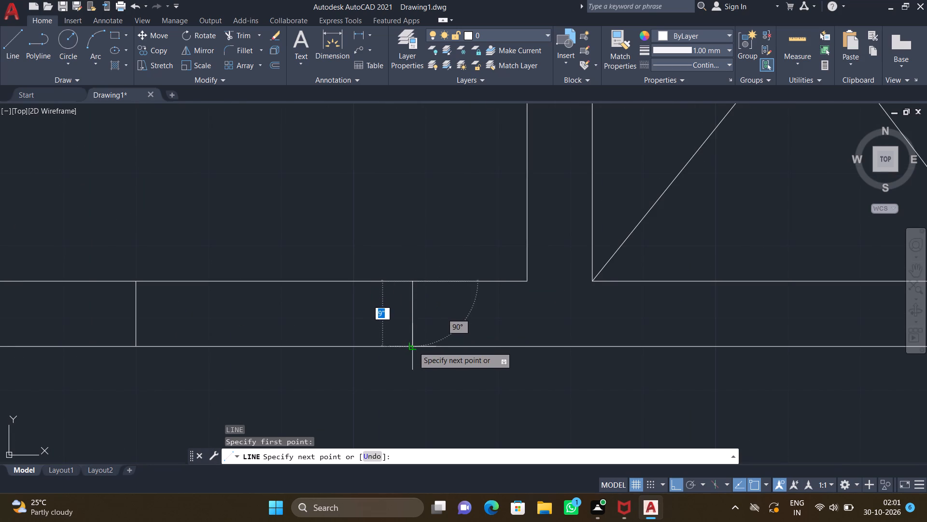
left_click(413, 347)
key("Return")
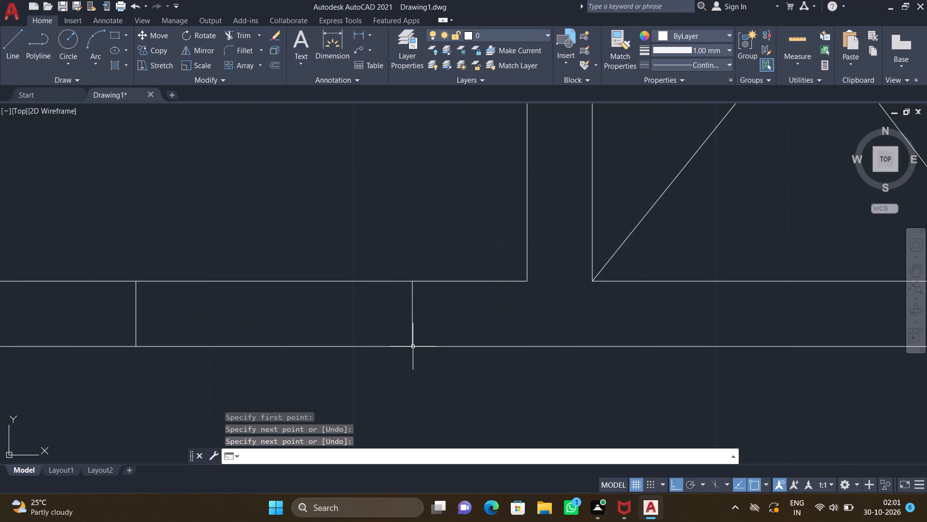
Draw a vertical line across the press shaft's south wall near its west end.
middle_click_drag(486, 382, 350, 354)
scroll(363, 354, "down", 1)
middle_click_drag(433, 369, 354, 360)
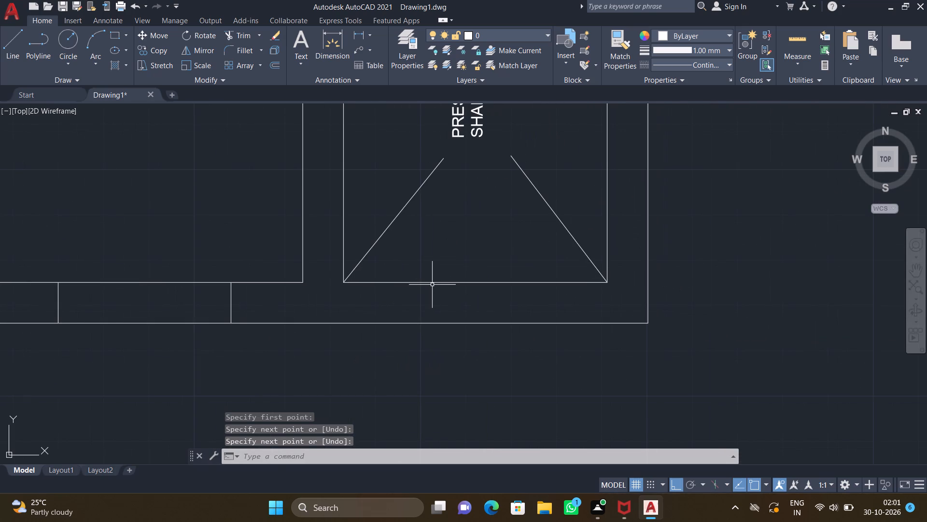
key("l")
key("Return")
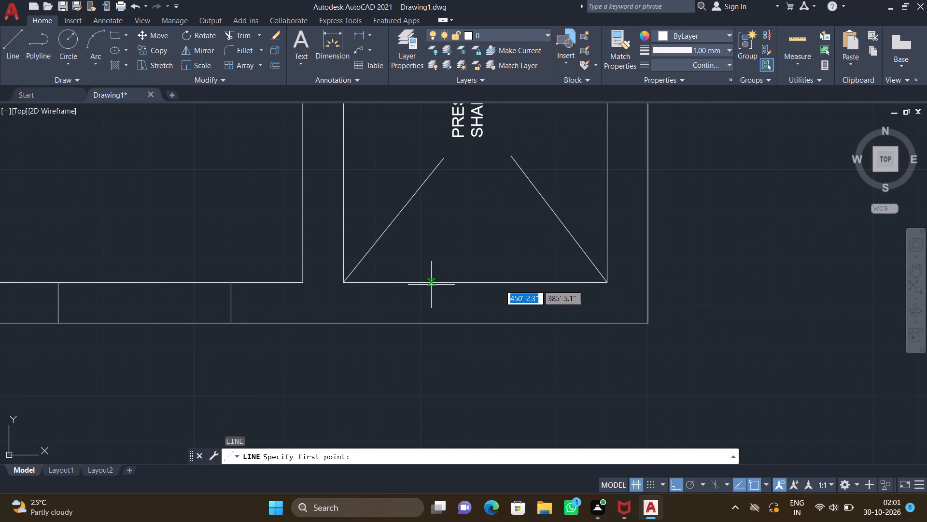
left_click(402, 283)
left_click(404, 322)
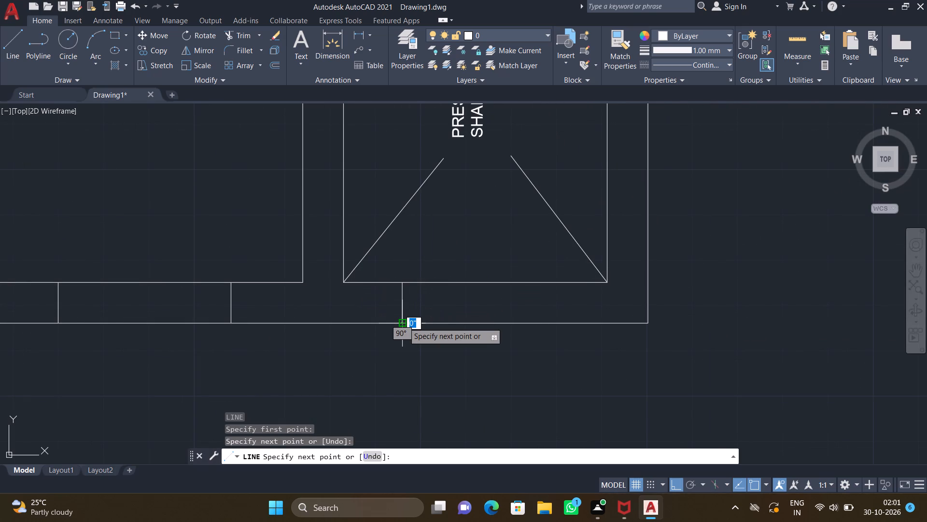
key("Return")
Draw a second vertical line across the press shaft's south wall, near its east end.
key("l")
key("Return")
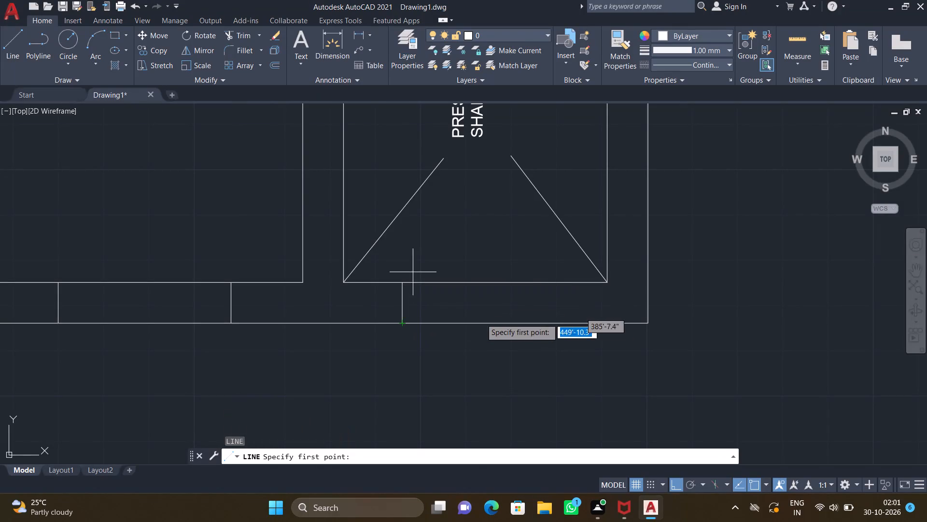
middle_click_drag(448, 313, 438, 313)
middle_click(419, 316)
scroll(551, 293, "up", 1)
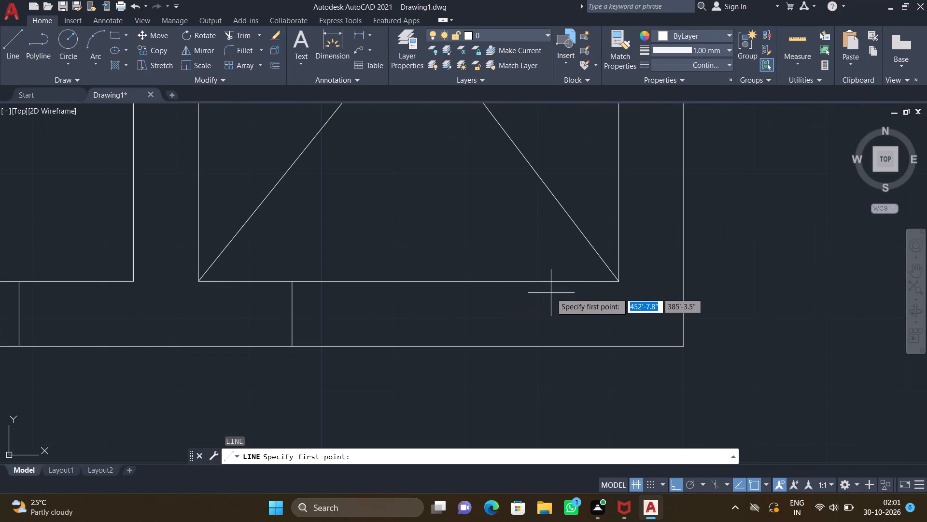
left_click(577, 279)
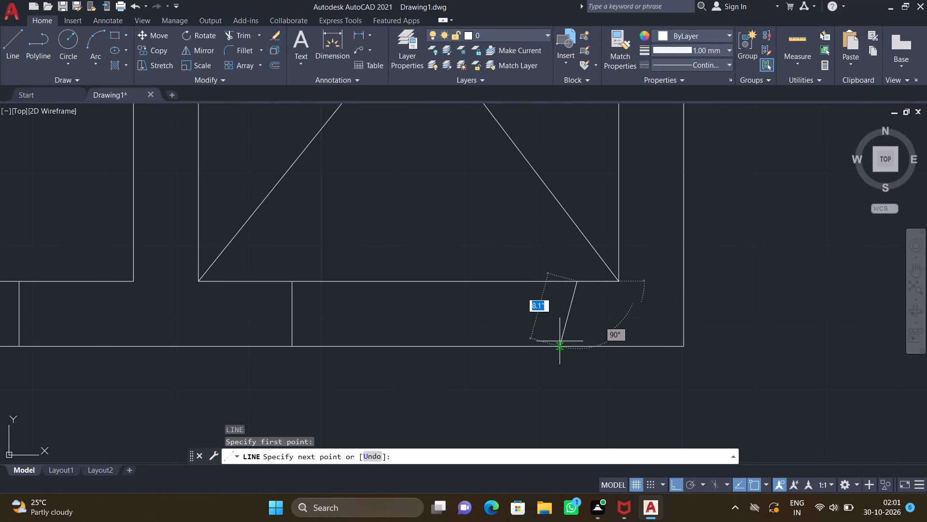
left_click(580, 346)
key("Return")
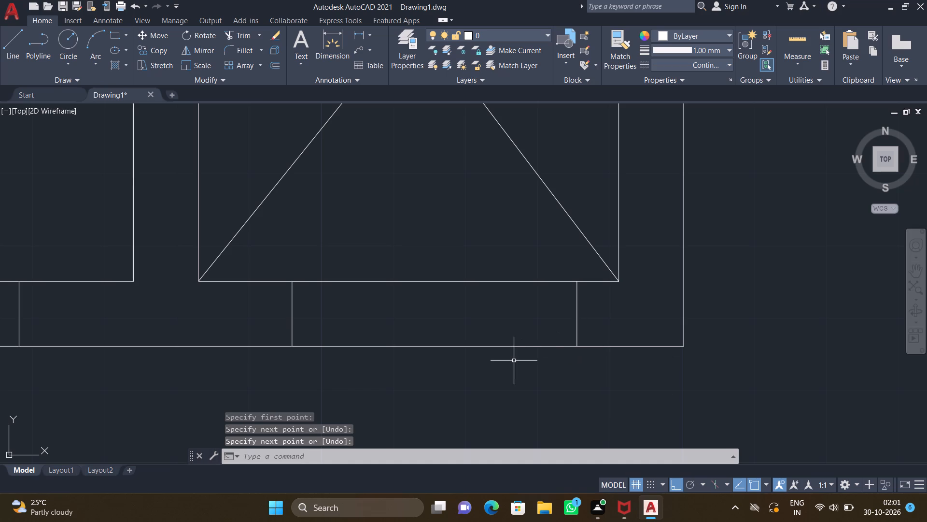
Draw a vertical line about 11' long north from the corridor's outer east wall line, level with the apartment's north wall.
scroll(512, 360, "down", 2)
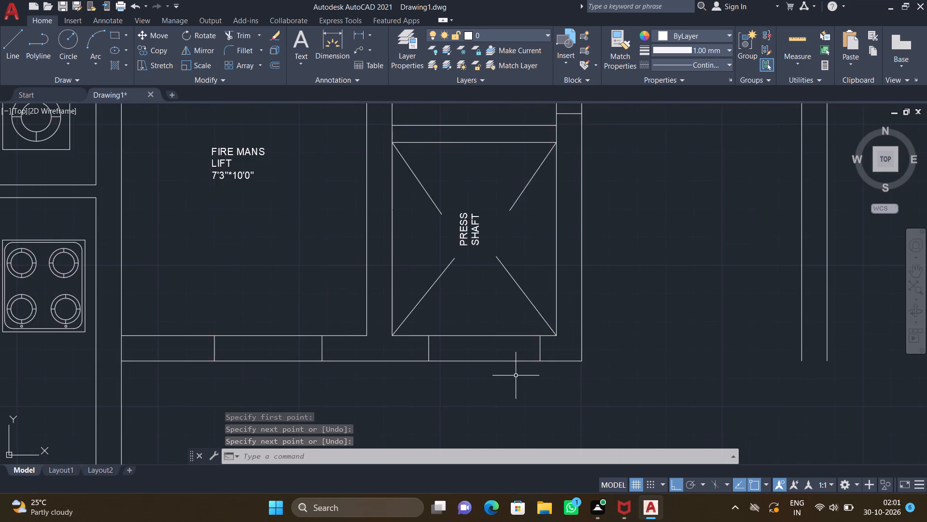
scroll(515, 376, "down", 1)
middle_click(440, 365)
scroll(445, 364, "down", 3)
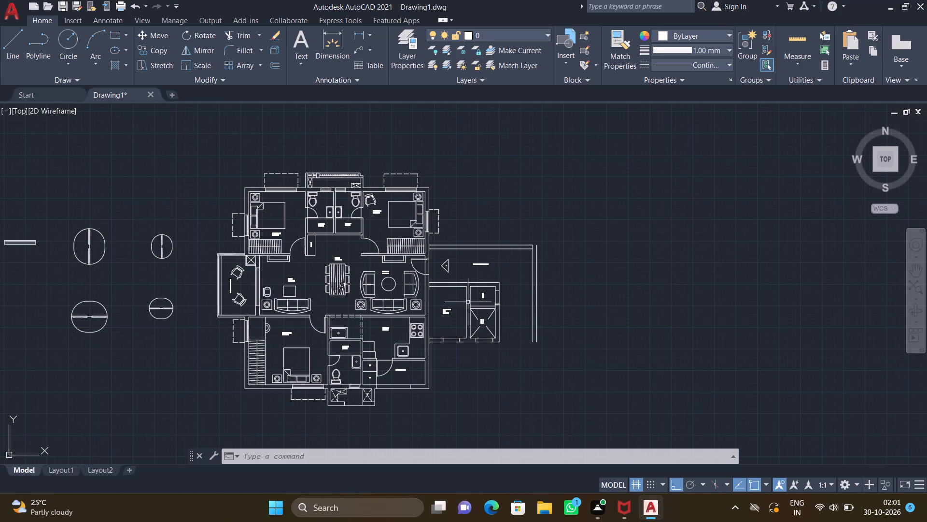
key("l")
key("Return")
scroll(552, 232, "up", 2)
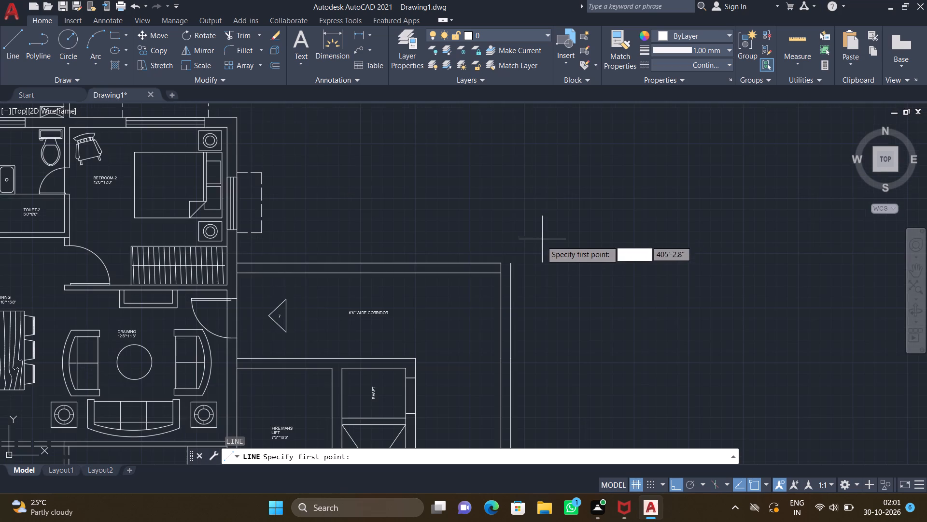
left_click(511, 263)
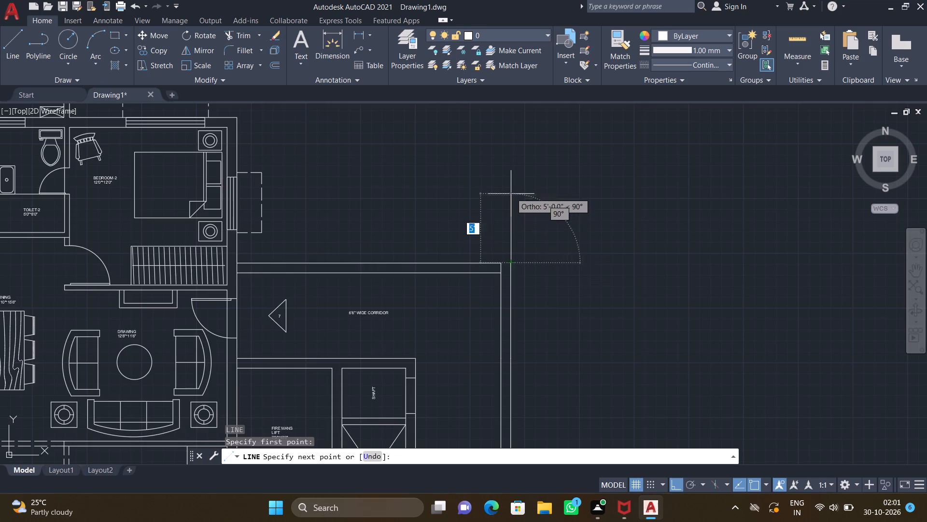
scroll(511, 185, "down", 2)
scroll(517, 154, "up", 1)
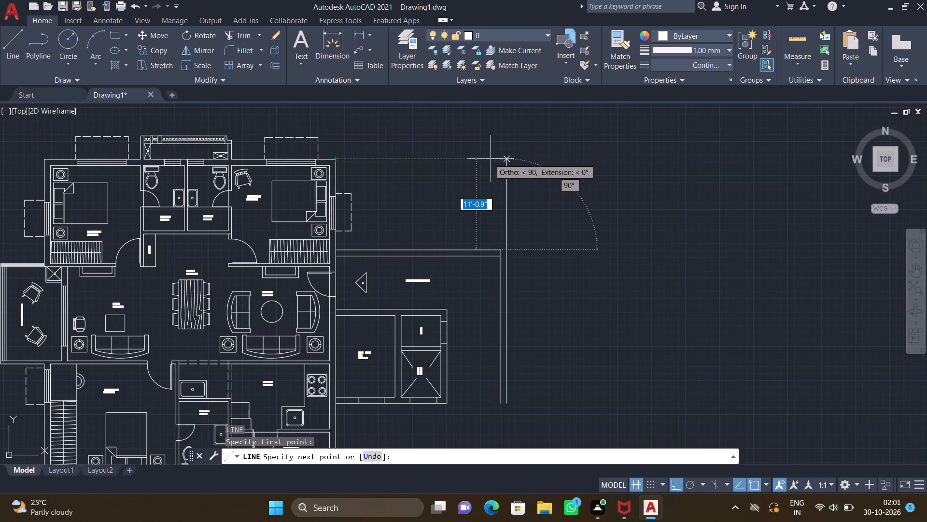
left_click(507, 158)
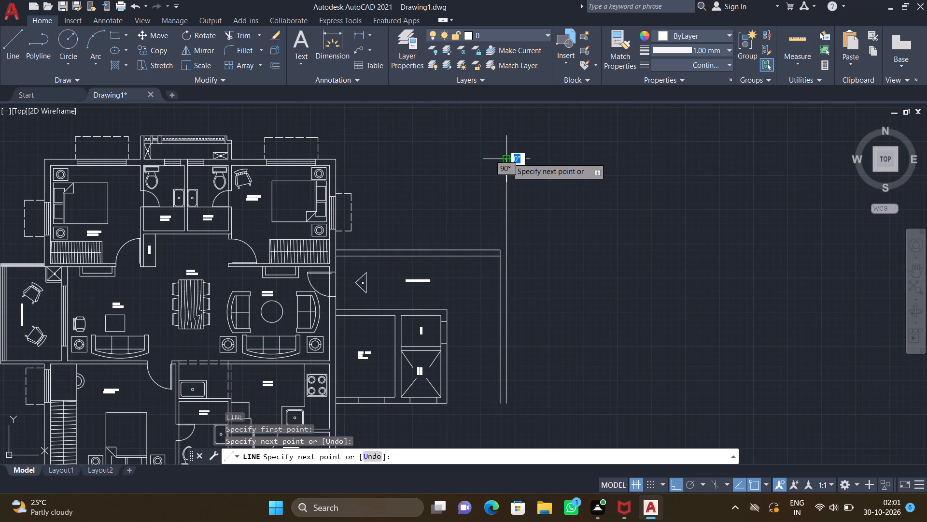
key("Return")
Offset the new vertical line 9" to the west to form the wall's inner face.
key("o")
key("Return")
type("9\"")
key("Return")
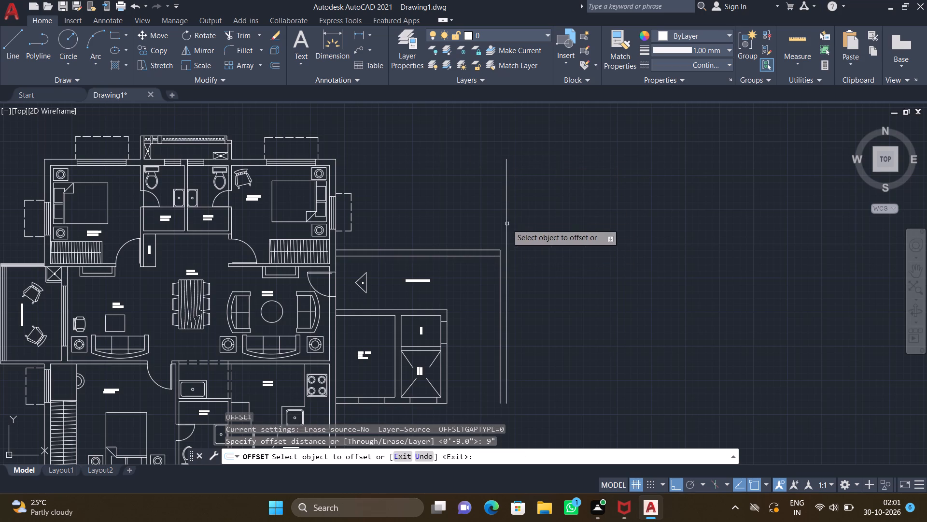
left_click(506, 219)
left_click(496, 218)
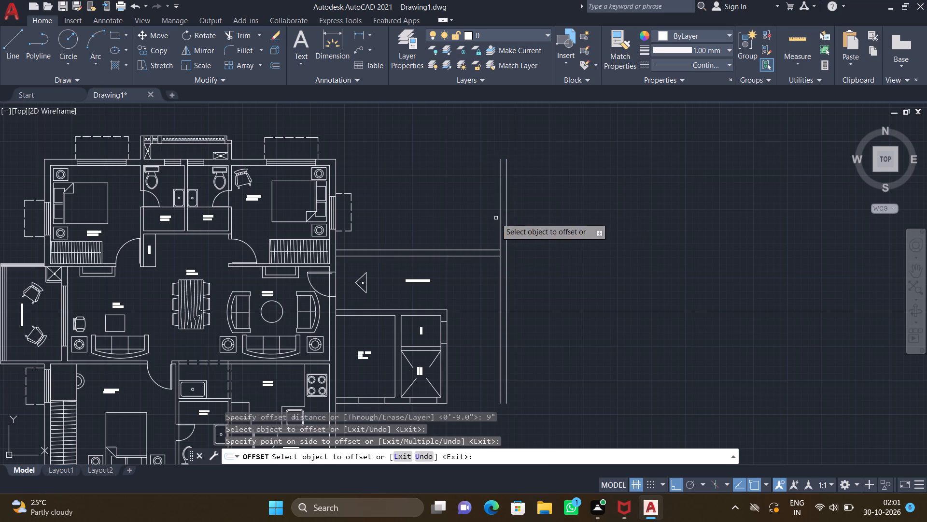
key("Return")
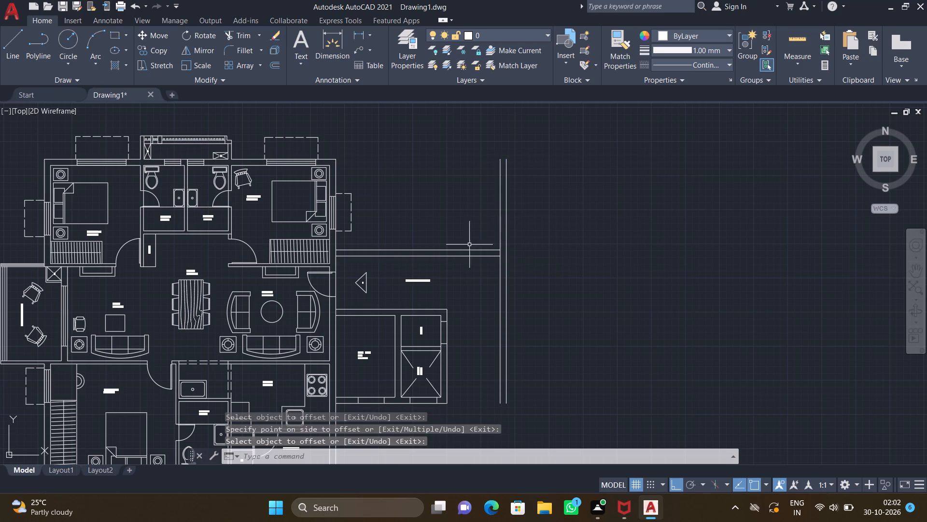
Draw a horizontal line about 37' long running east from the top of the extended wall's west line.
scroll(505, 241, "down", 2)
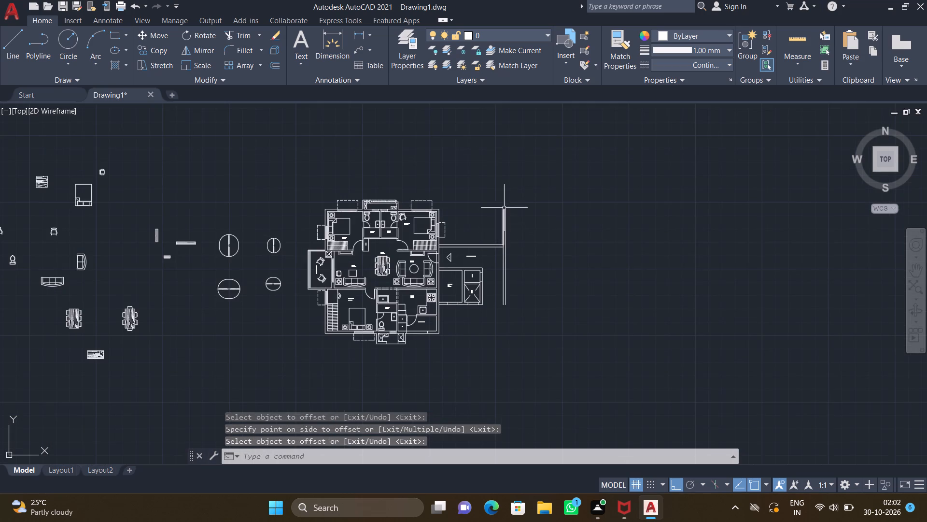
scroll(504, 209, "up", 2)
key("l")
key("Return")
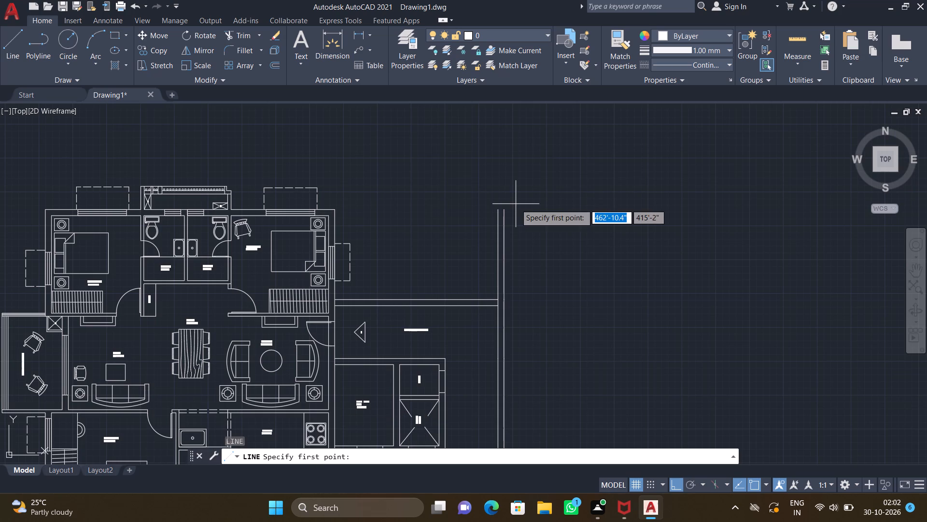
left_click(494, 212)
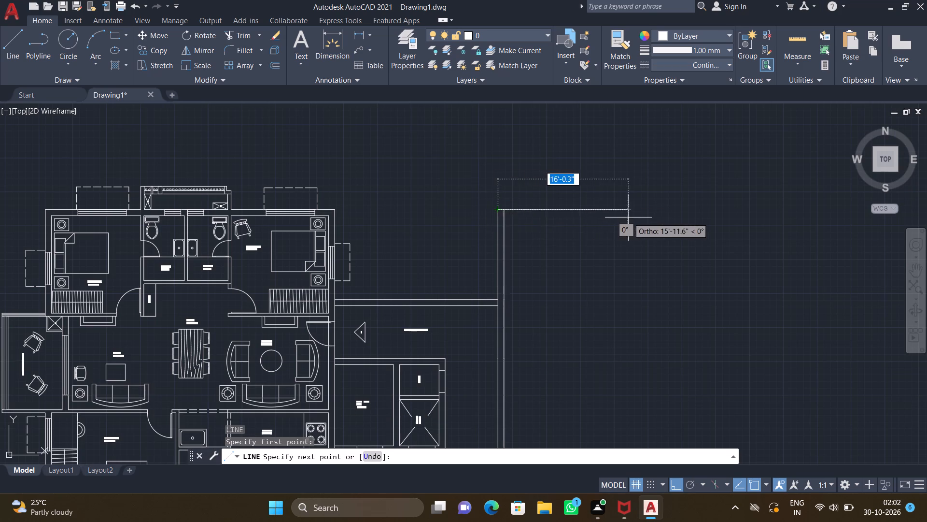
scroll(630, 218, "down", 2)
middle_click_drag(600, 219, 506, 223)
scroll(589, 217, "up", 2)
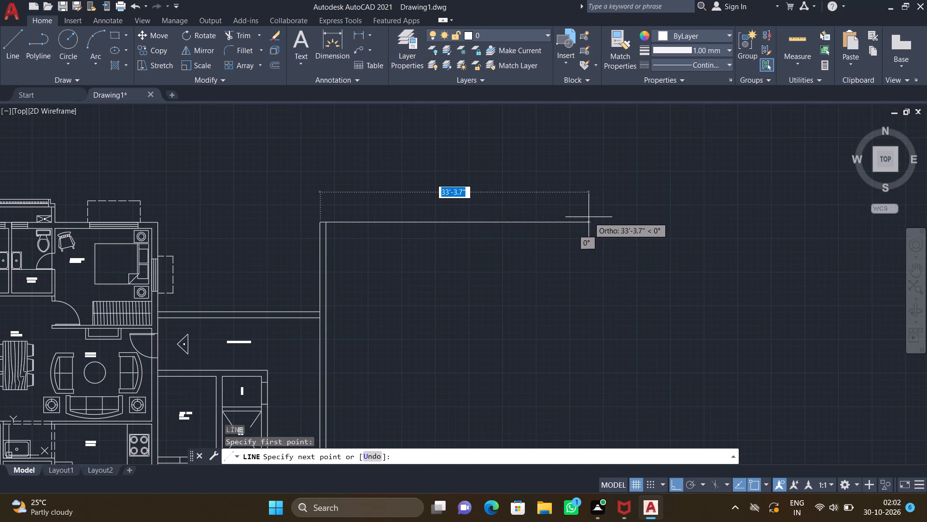
left_click(623, 226)
key("Return")
Offset the new horizontal line 9" to the south to form the second wall face.
key("o")
key("Return")
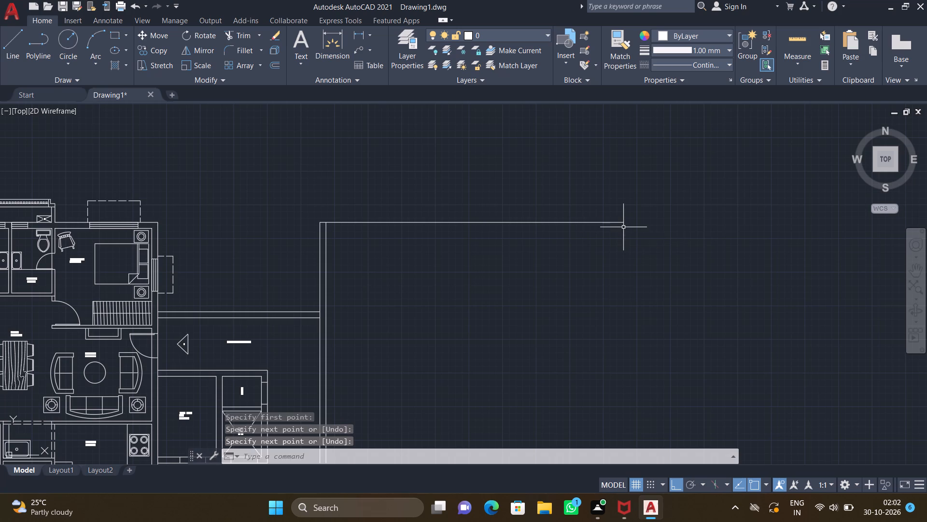
key("9")
key("shift+quotedbl")
key("Return")
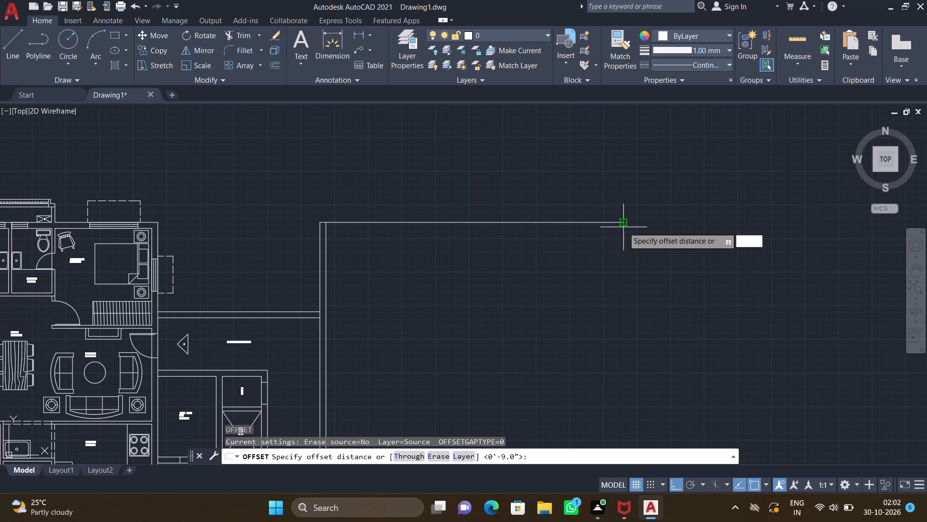
left_click(506, 220)
left_click(507, 221)
left_click(509, 247)
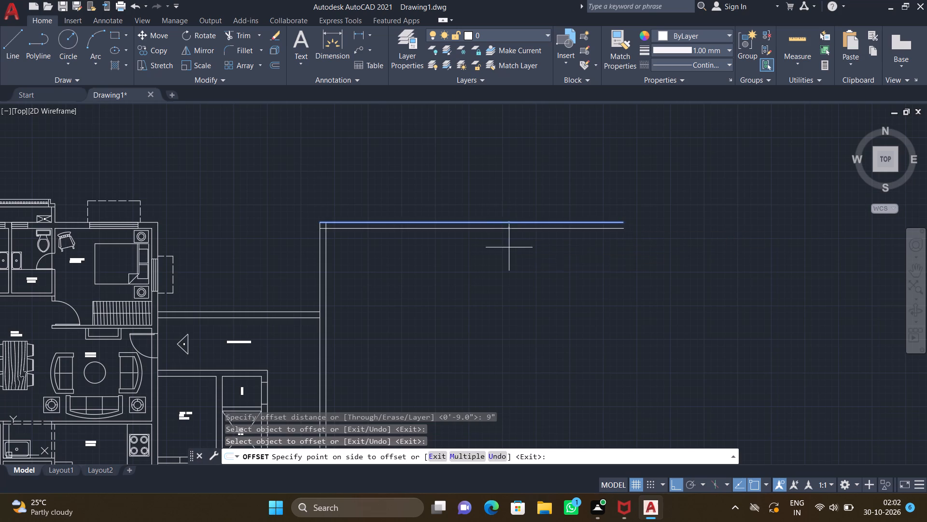
key("Return")
Copy the southeast door of the smaller horizontal-leaf door group to about 10'-5" directly south of it.
scroll(506, 244, "down", 3)
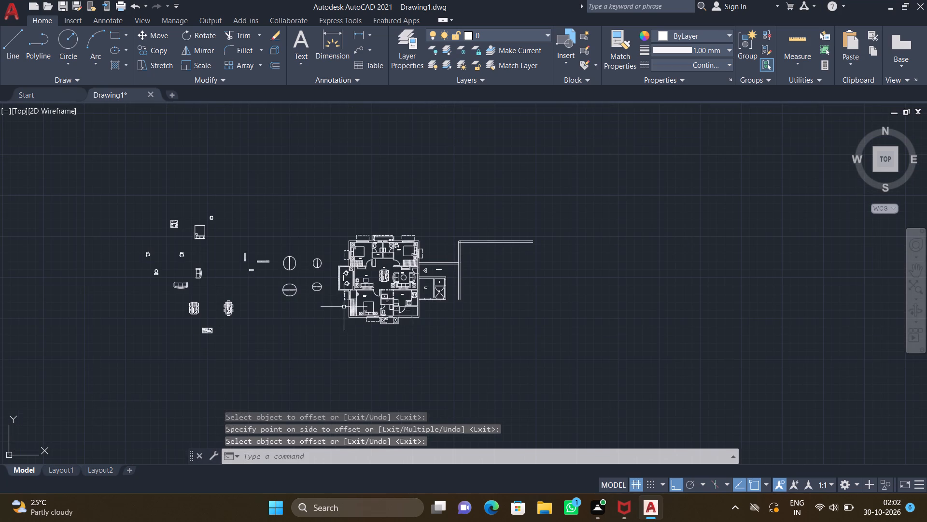
middle_click_drag(332, 308, 417, 288)
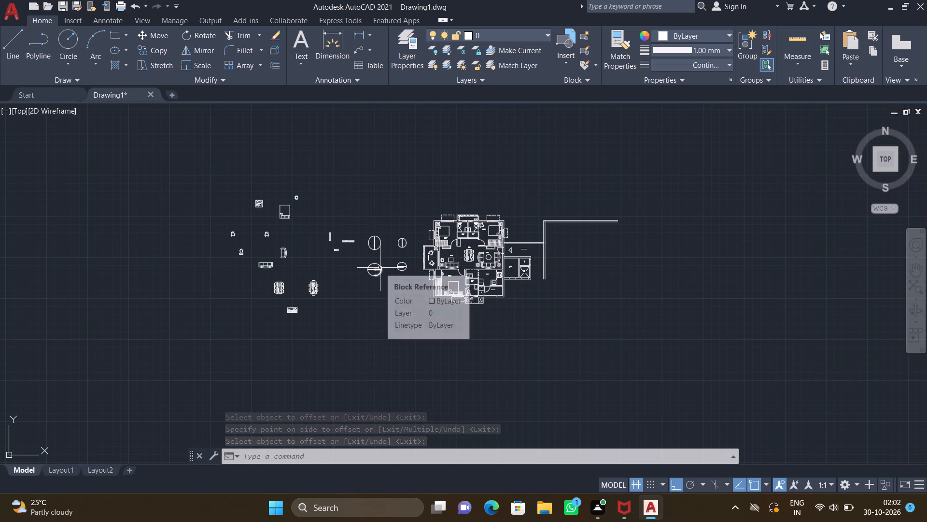
scroll(379, 268, "down", 1)
scroll(388, 274, "up", 3)
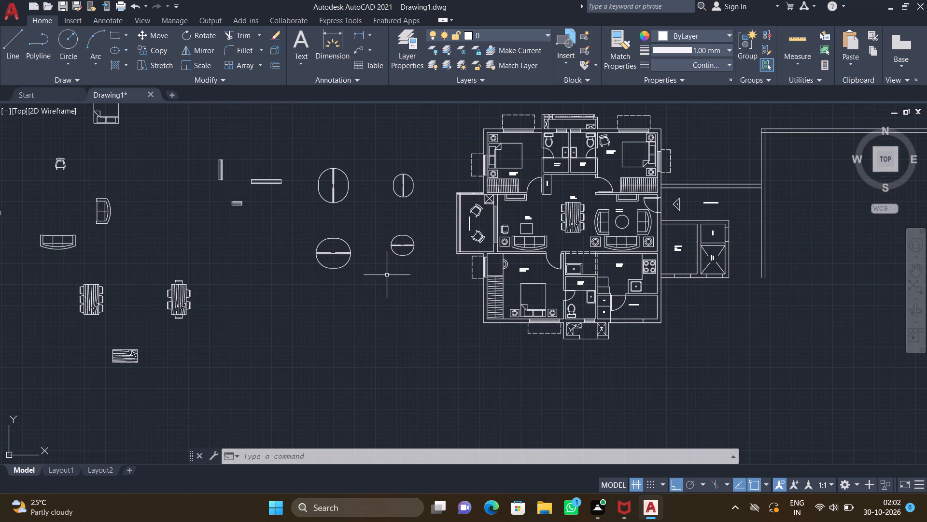
type("CO")
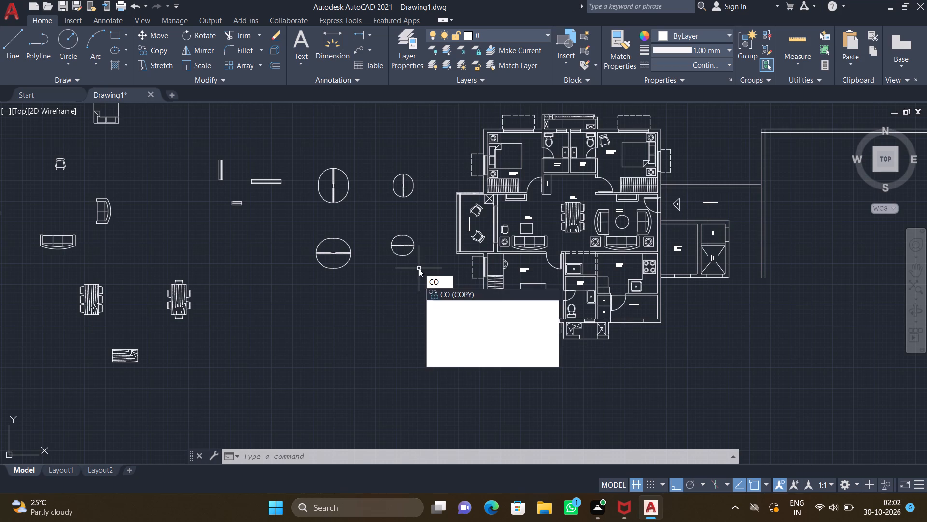
key("Return")
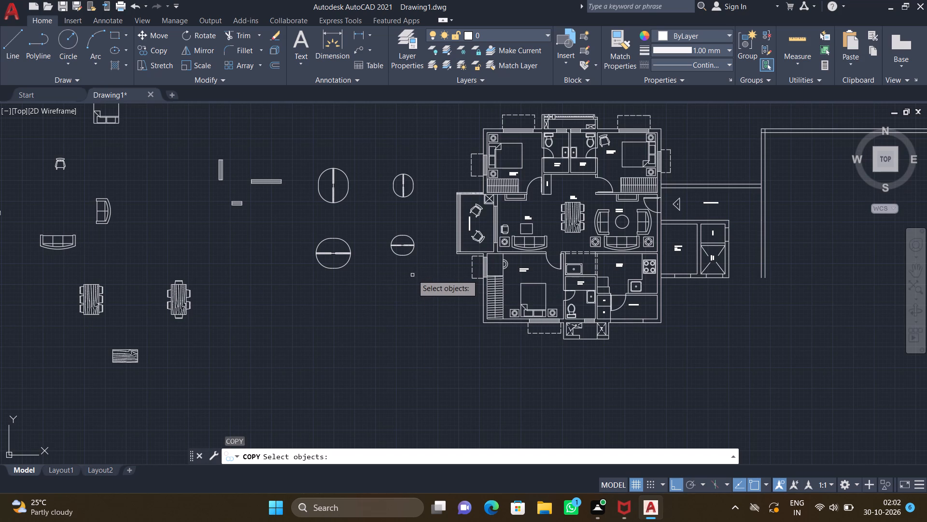
scroll(412, 267, "up", 2)
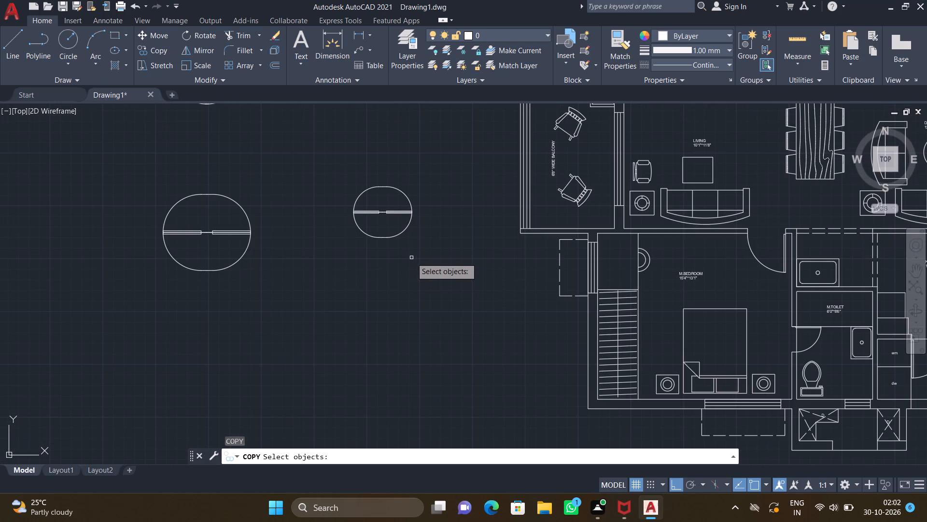
left_click(399, 234)
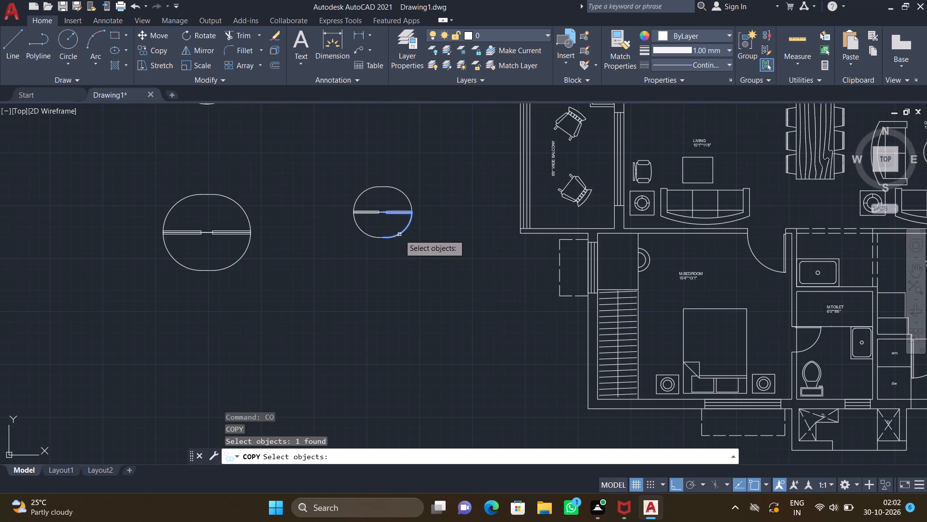
key("Return")
left_click(389, 212)
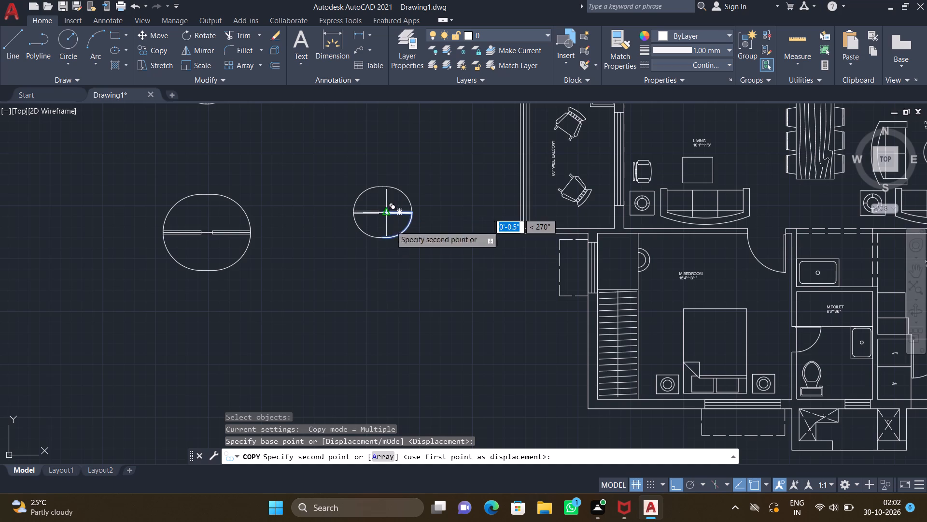
middle_click_drag(383, 336, 387, 291)
left_click(391, 300)
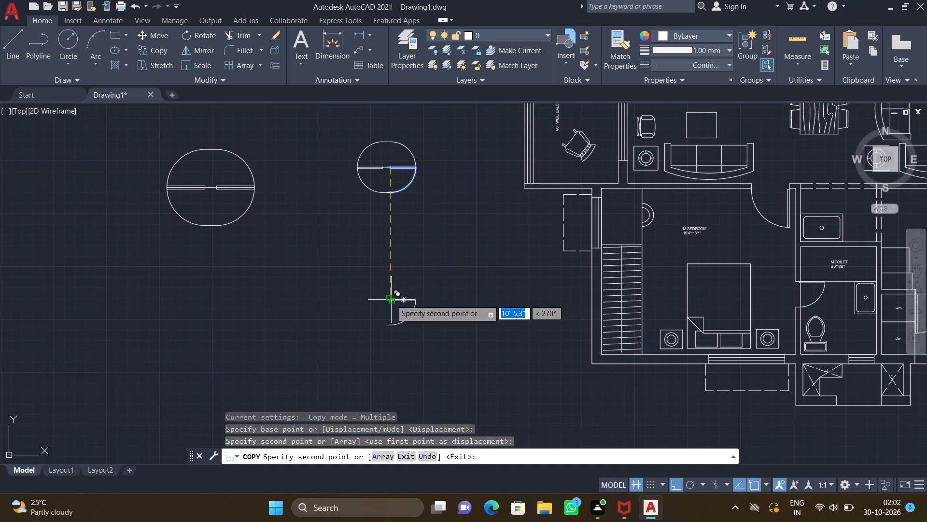
key("Return")
Copy the northeast door of the smaller horizontal-leaf door group about 14'-5" south, placing it below the previously copied leaf.
type("CO")
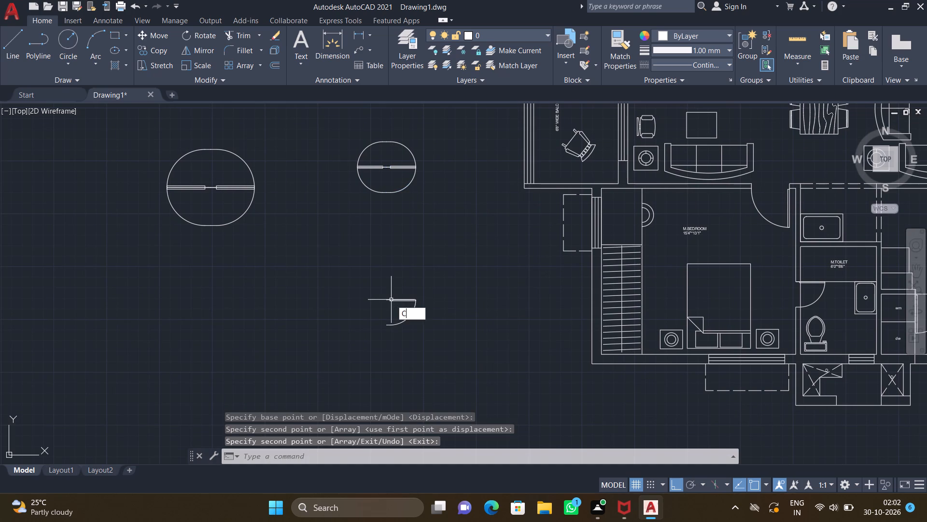
key("Return")
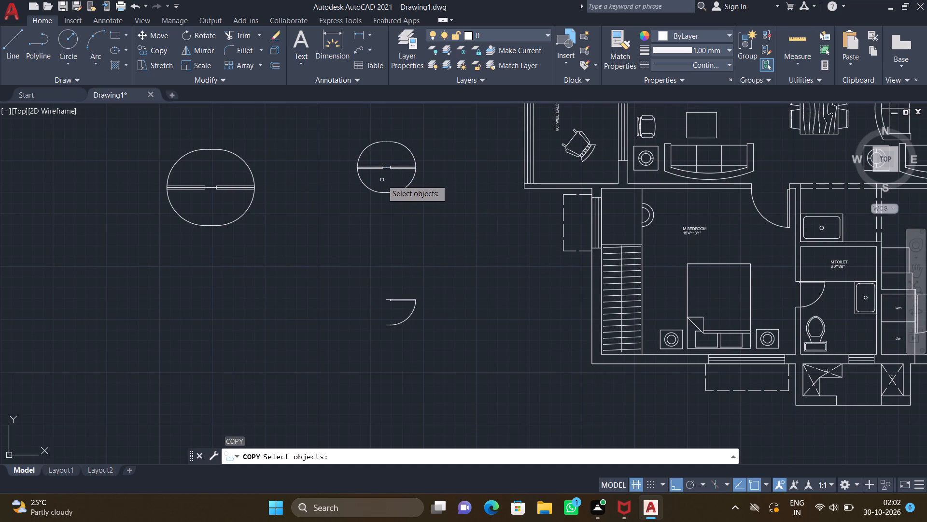
left_click(411, 154)
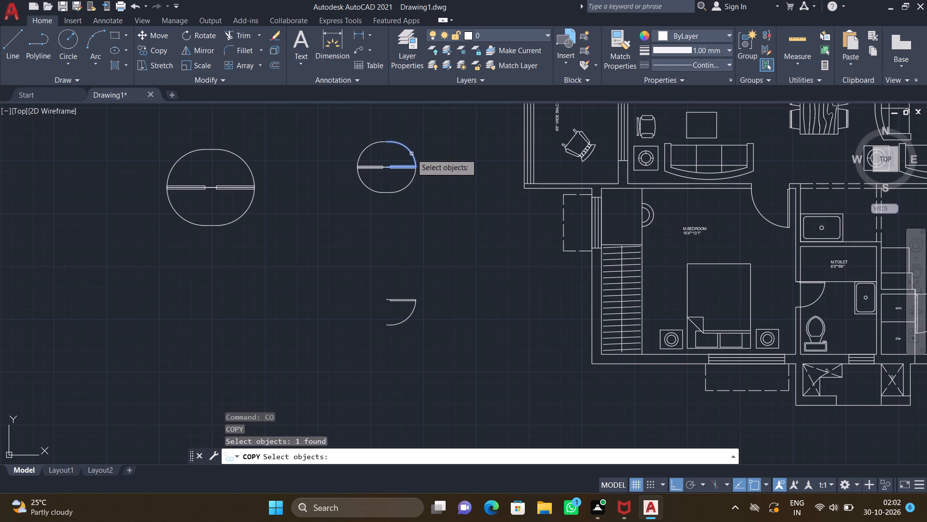
key("Return")
left_click(390, 172)
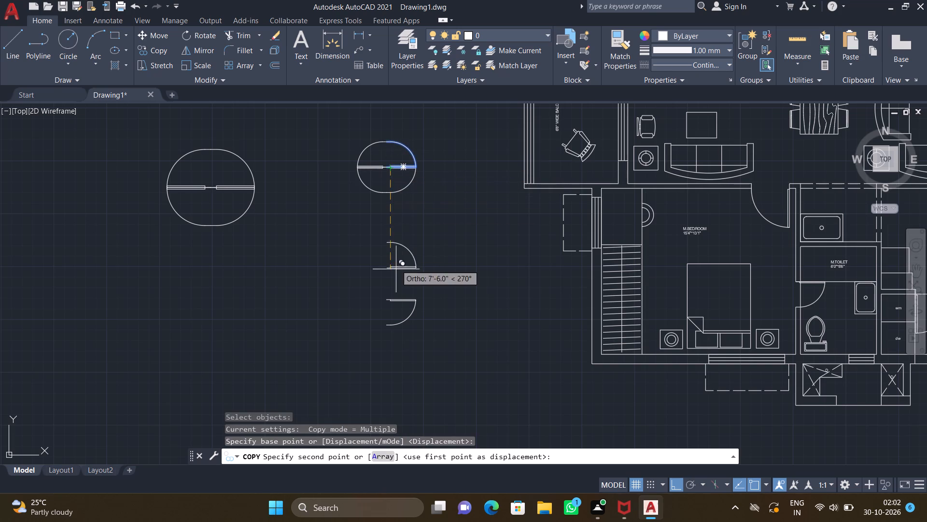
middle_click_drag(386, 370, 393, 342)
scroll(391, 328, "up", 2)
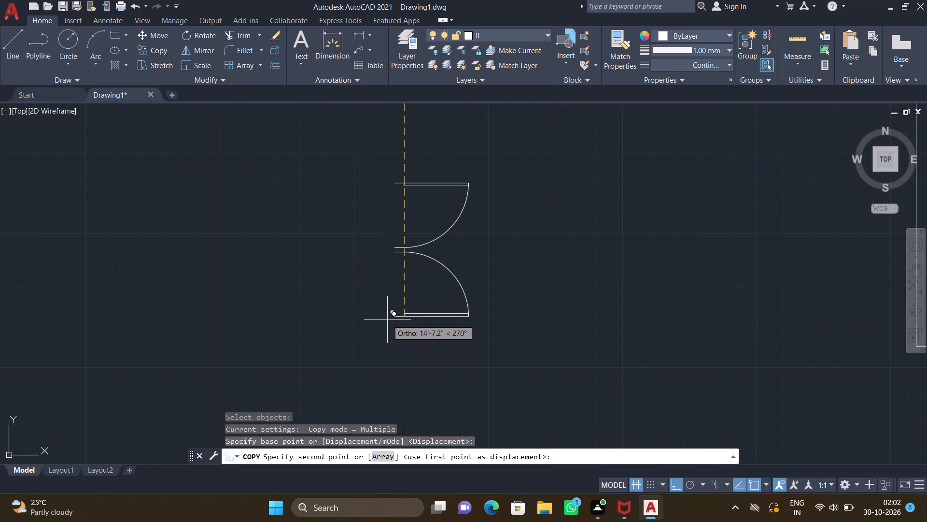
left_click(384, 314)
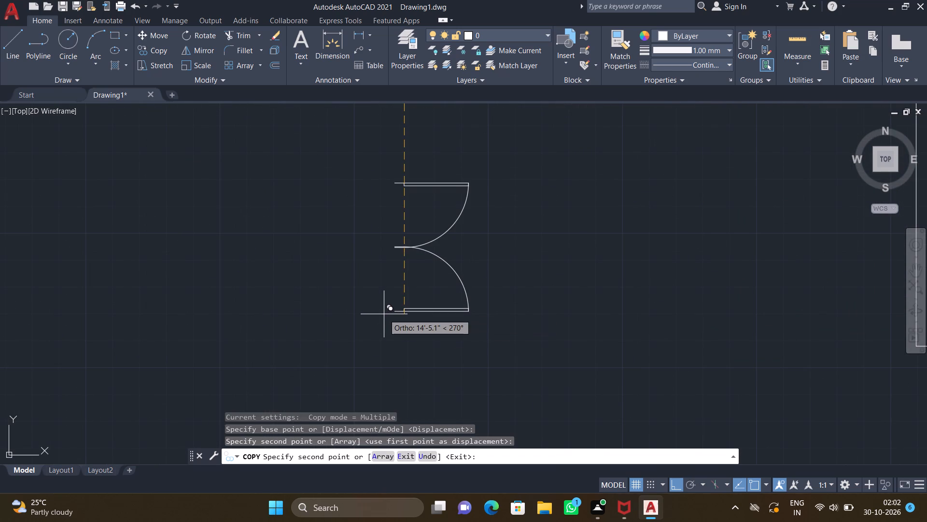
key("Return")
Move the lower copied leaf so the west end of its arc line meets that of the upper leaf.
scroll(387, 251, "up", 4)
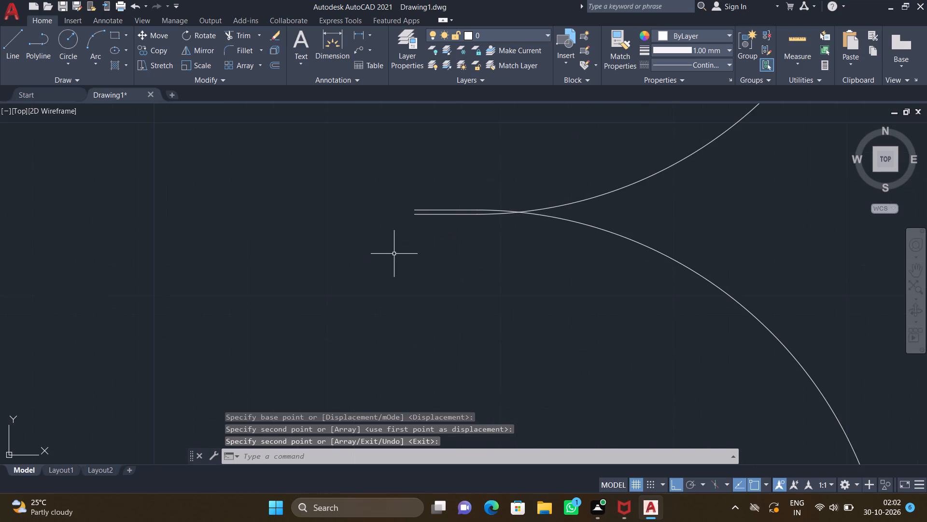
key("m")
key("Return")
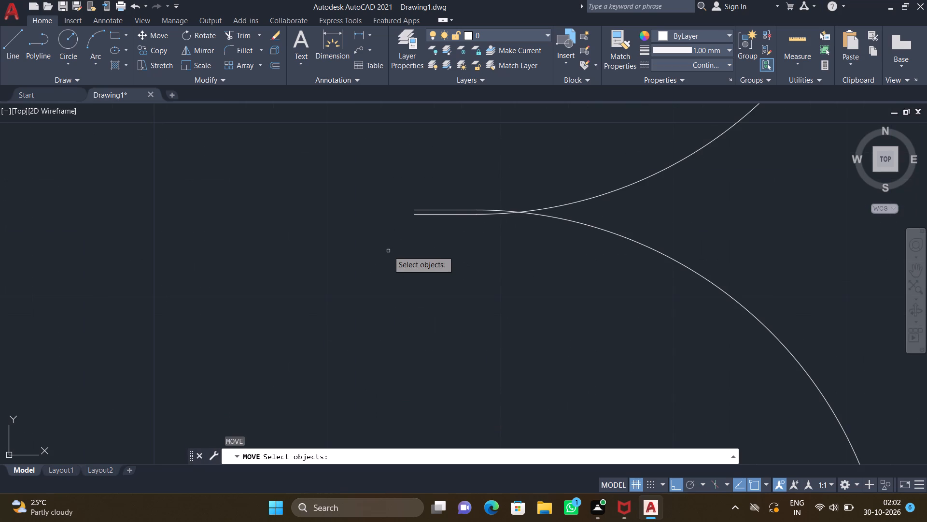
left_click(456, 208)
key("Return")
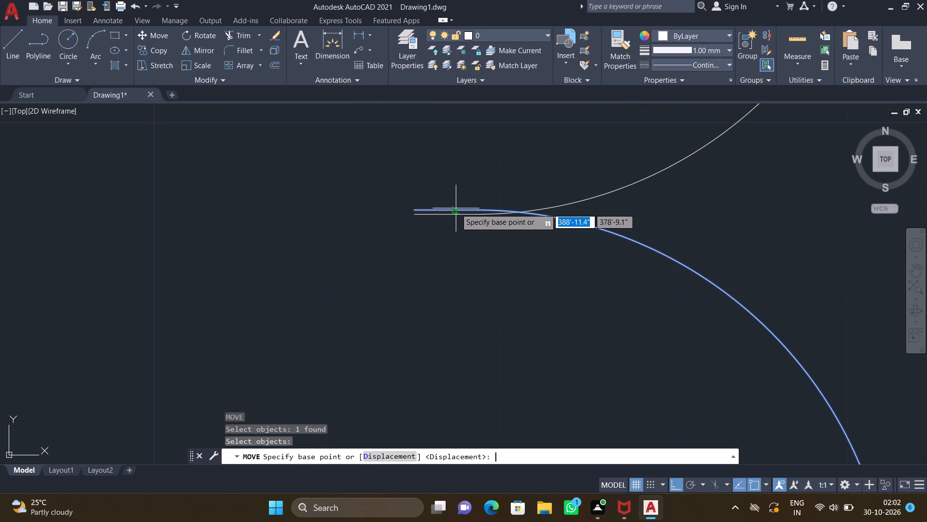
scroll(414, 223, "up", 2)
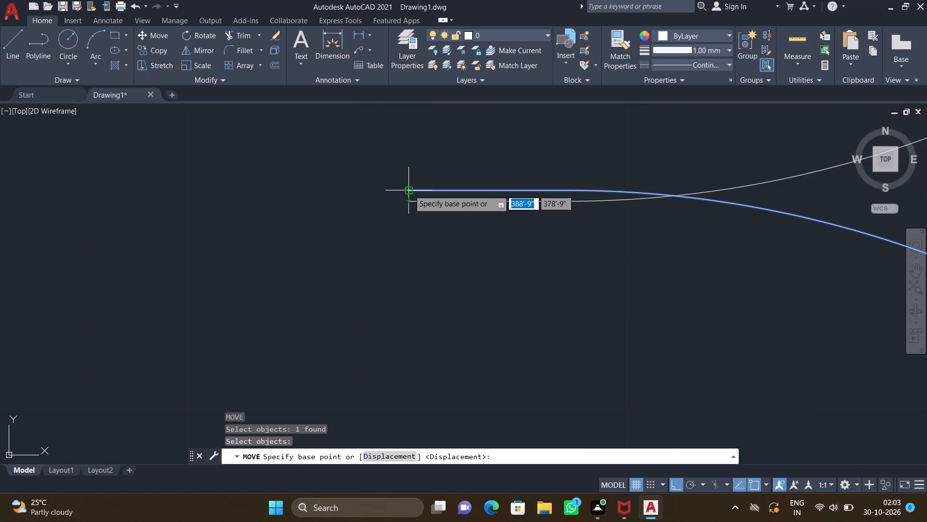
left_click(409, 190)
left_click(411, 202)
scroll(480, 238, "down", 5)
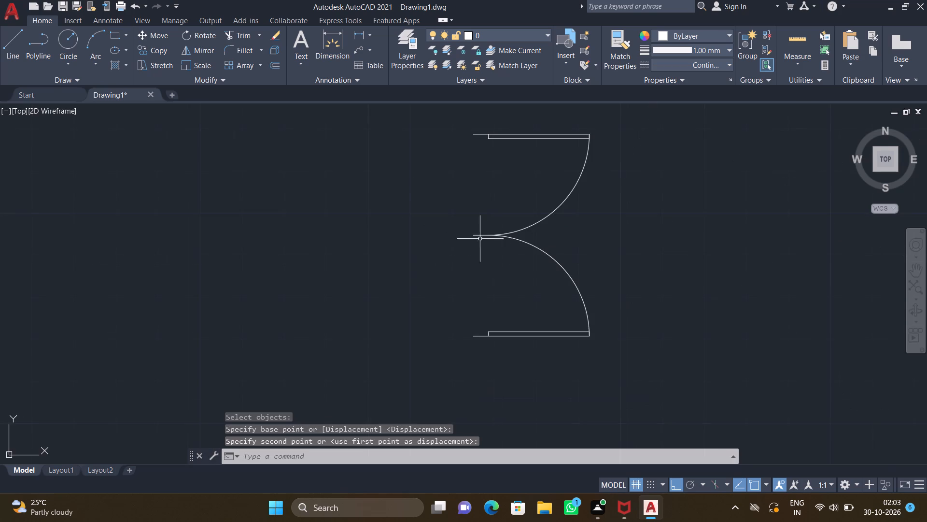
Scale down both leaves of the double door about their meeting point, to about 9.3" per leaf.
middle_click_drag(520, 289, 430, 287)
type("SC")
key("Return")
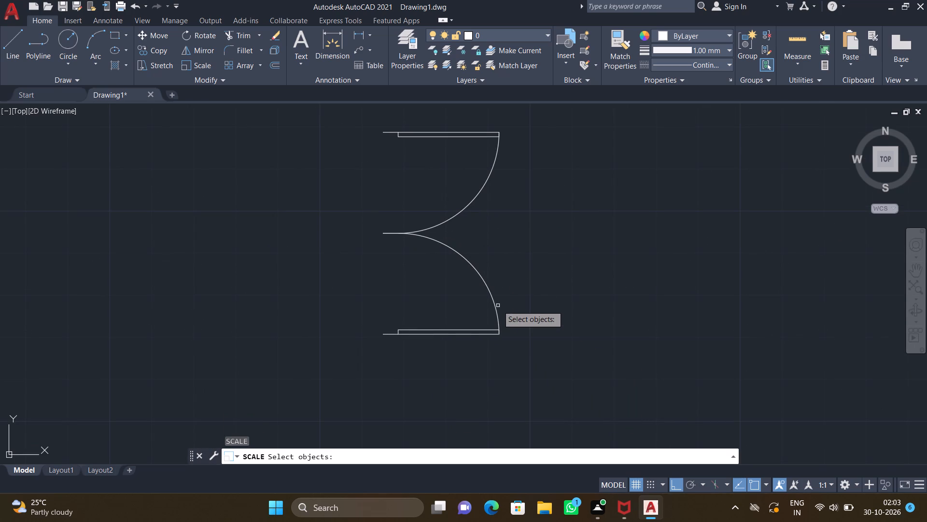
left_click(494, 300)
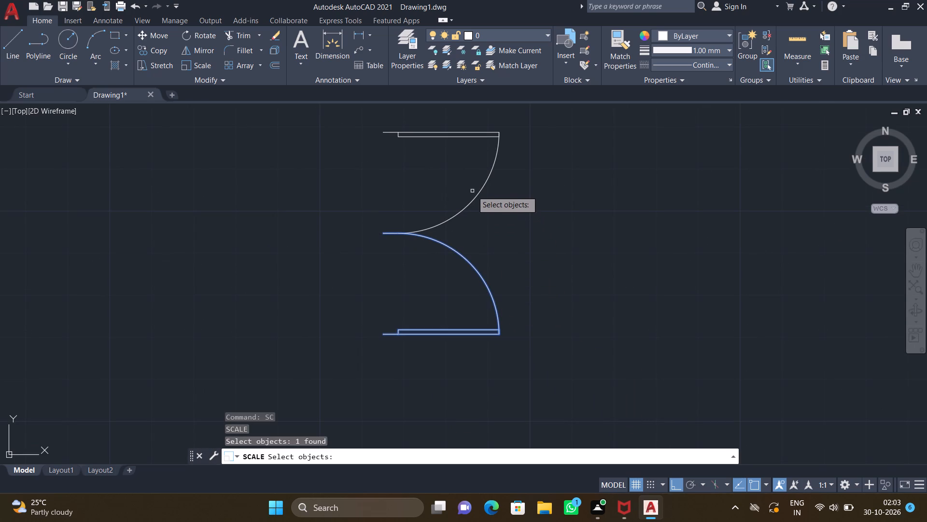
left_click(476, 198)
key("Return")
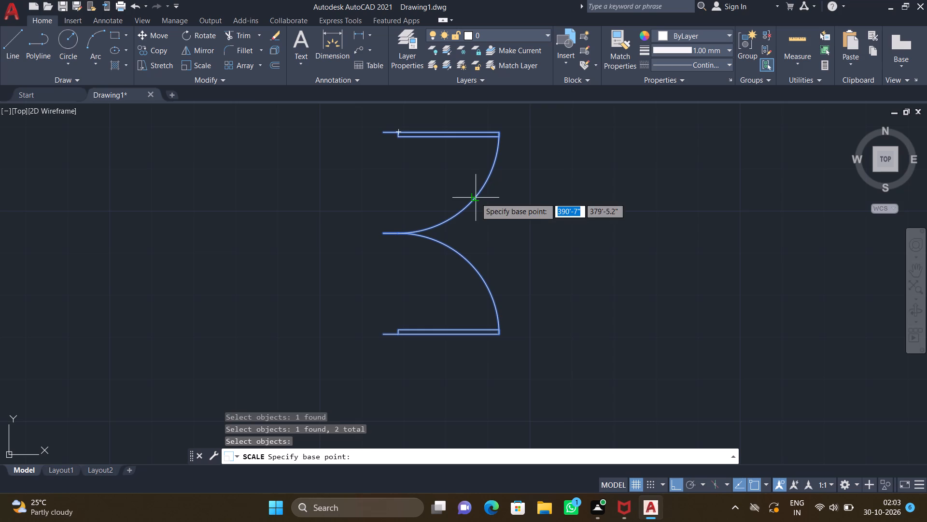
left_click(380, 234)
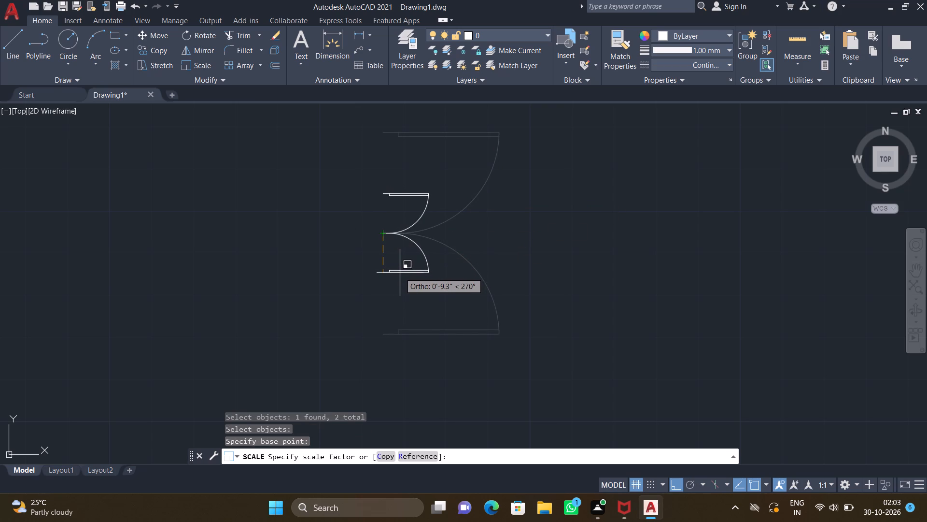
left_click(400, 273)
With Ortho off, copy the reduced double door by its meeting point onto the shaft's east opening, near the middle of the outer wall face.
type("CO")
key("Return")
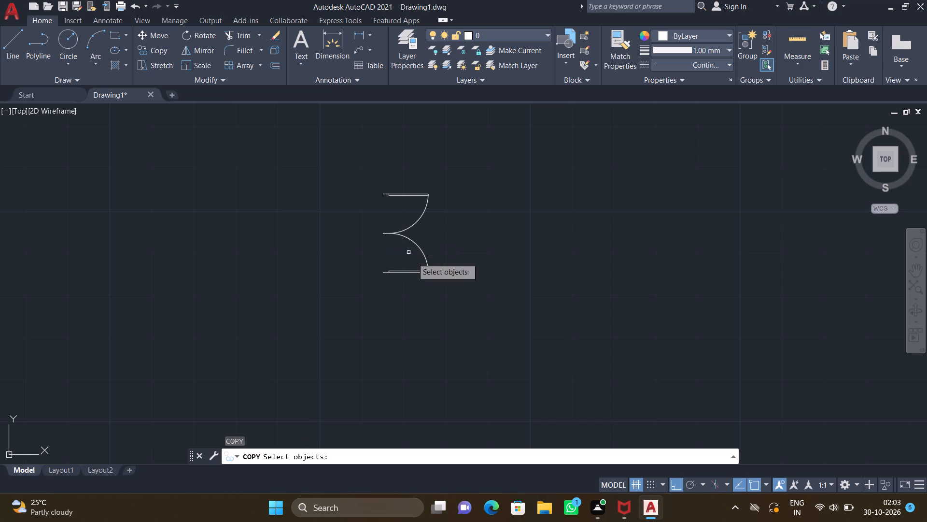
left_click_drag(426, 290, 423, 279)
left_click(393, 170)
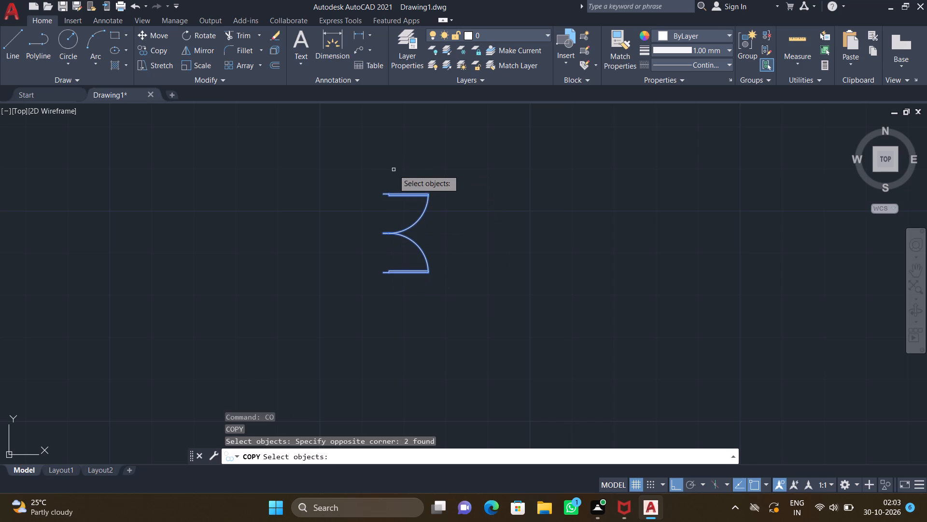
key("Return")
left_click(383, 235)
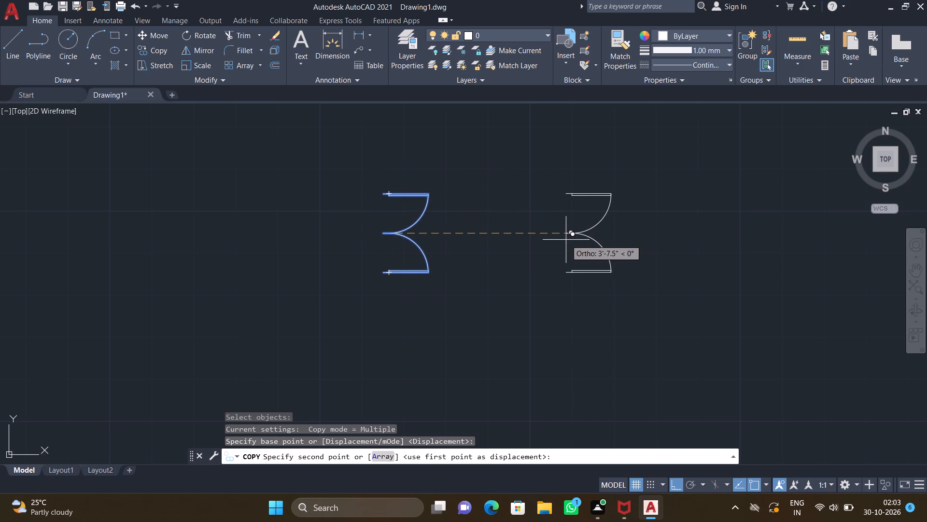
key("F8")
scroll(564, 240, "down", 4)
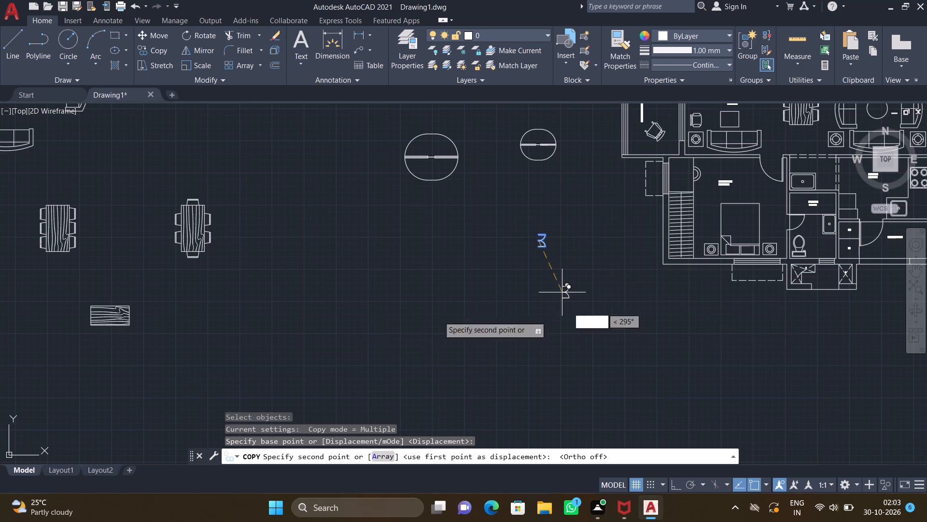
scroll(457, 319, "down", 2)
middle_click_drag(530, 304, 422, 329)
scroll(553, 243, "up", 3)
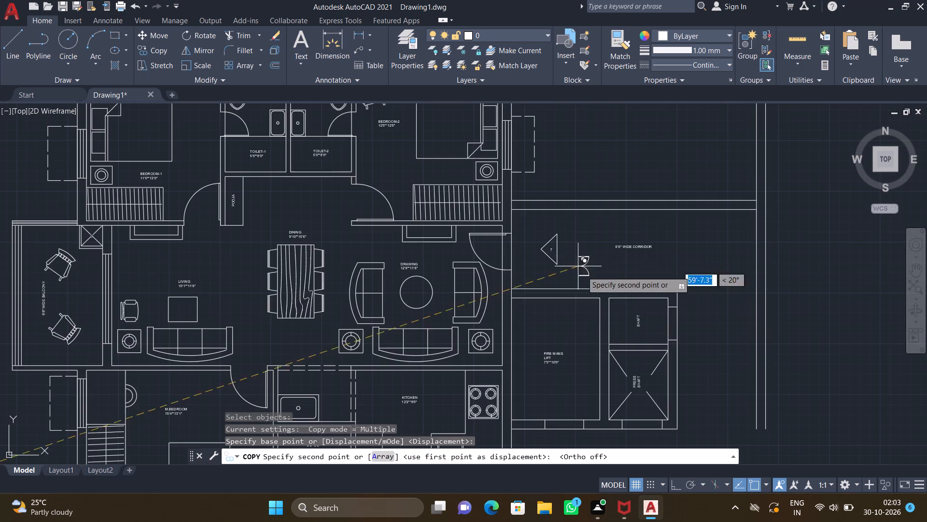
scroll(686, 323, "up", 2)
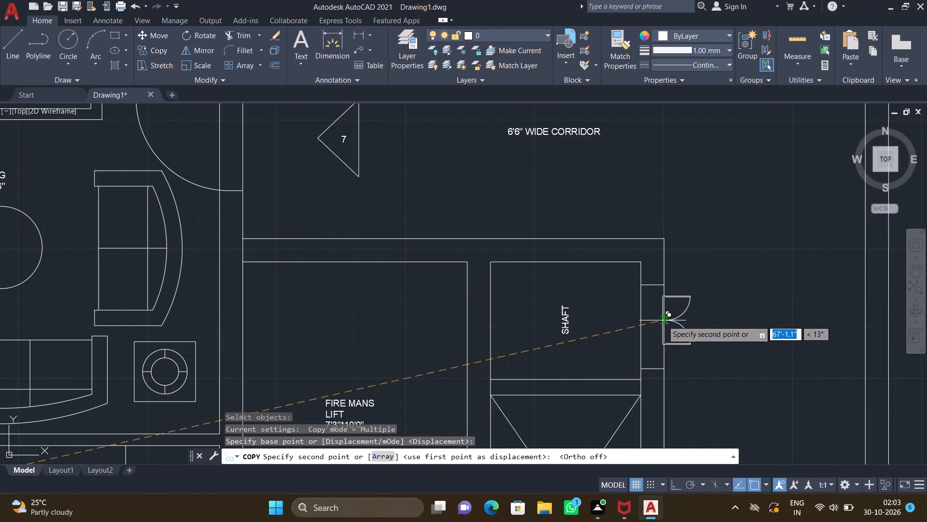
scroll(662, 321, "up", 2)
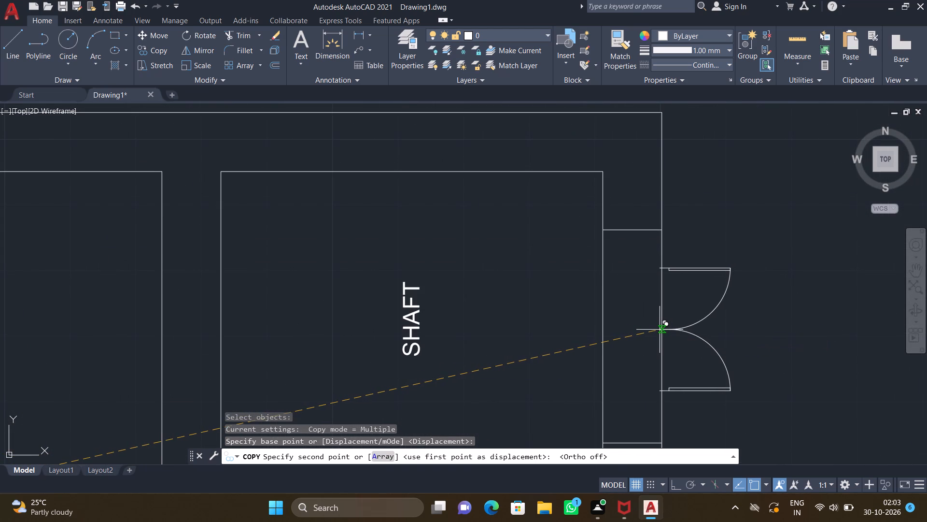
left_click(660, 330)
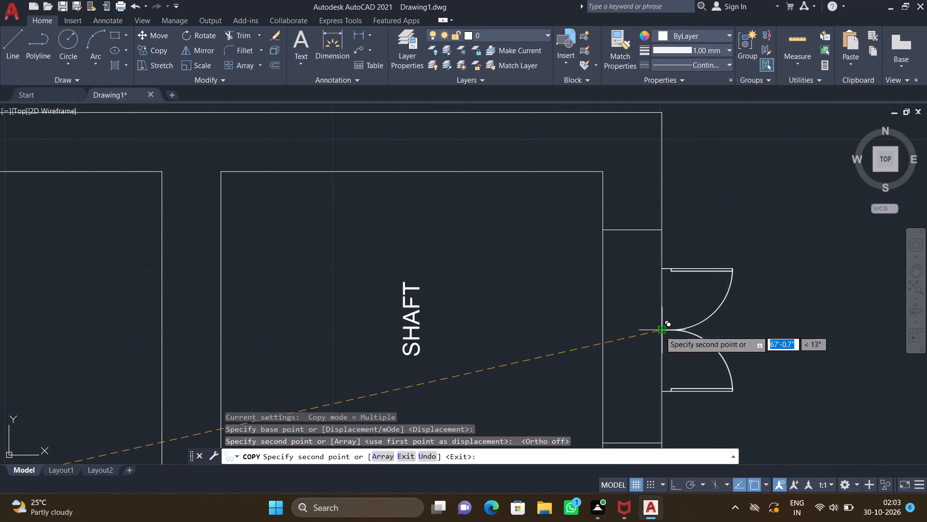
key("Return")
Inspect the placement of the double door against the shaft's east wall opening.
middle_click_drag(702, 335, 524, 255)
scroll(490, 315, "up", 4)
scroll(435, 312, "up", 3)
scroll(456, 257, "up", 4)
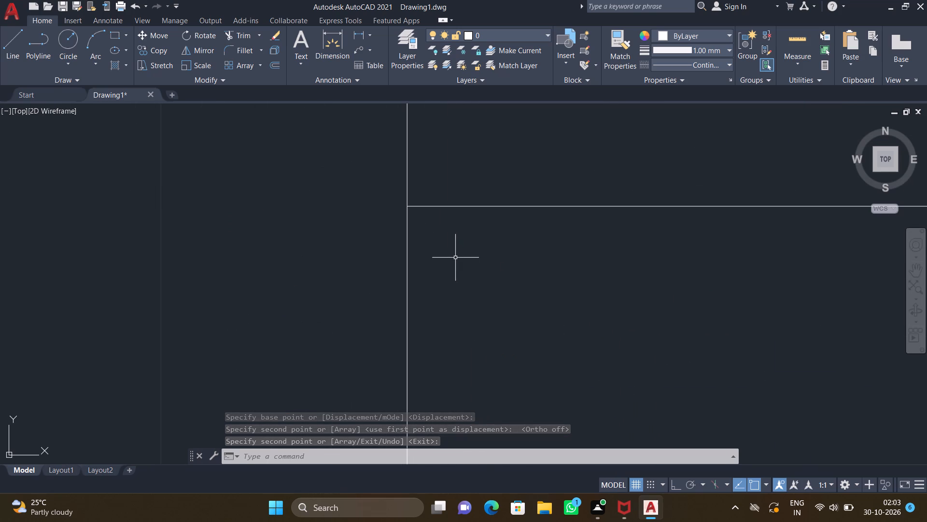
scroll(456, 257, "down", 6)
scroll(505, 240, "down", 4)
scroll(541, 270, "down", 4)
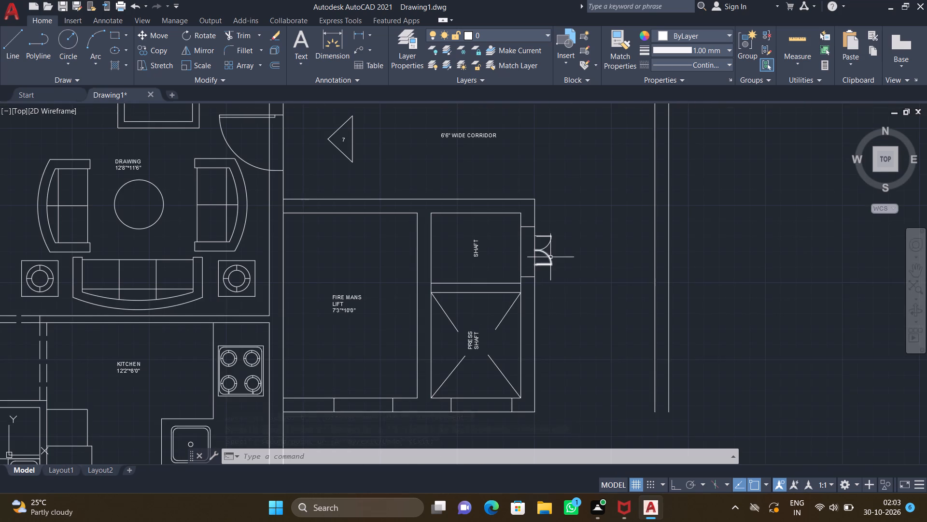
middle_click_drag(549, 259, 514, 286)
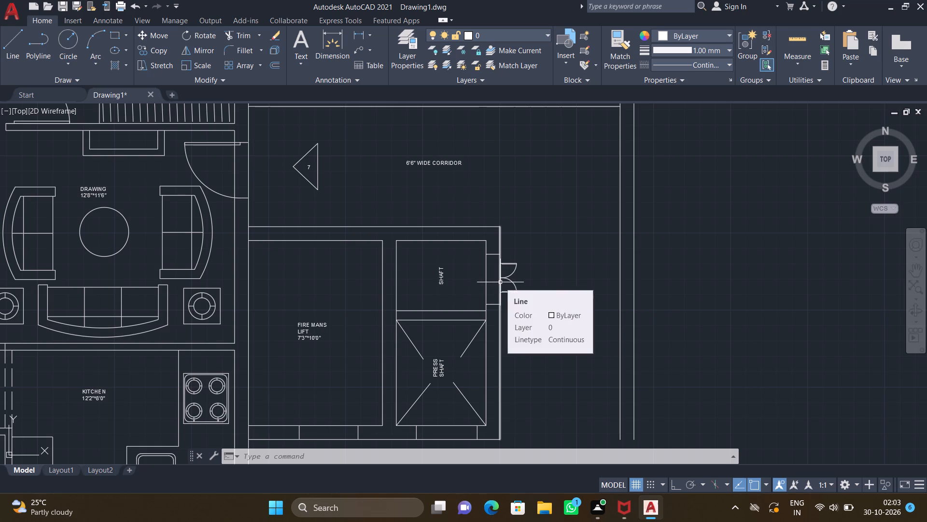
Add the multiline text label 6'6" WIDE CORRIDOR in the corridor east of the shafts and save the text.
middle_click_drag(523, 294, 400, 290)
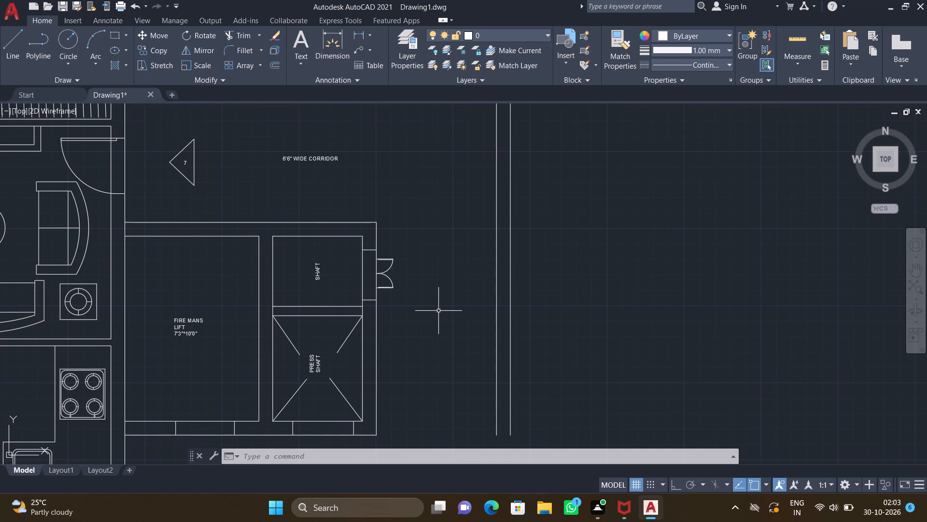
type("MT")
key("Return")
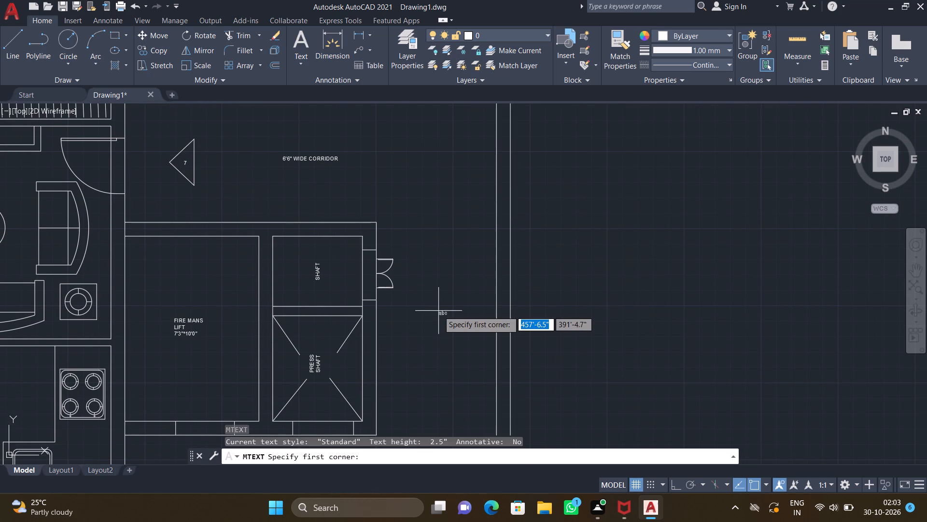
scroll(427, 308, "up", 1)
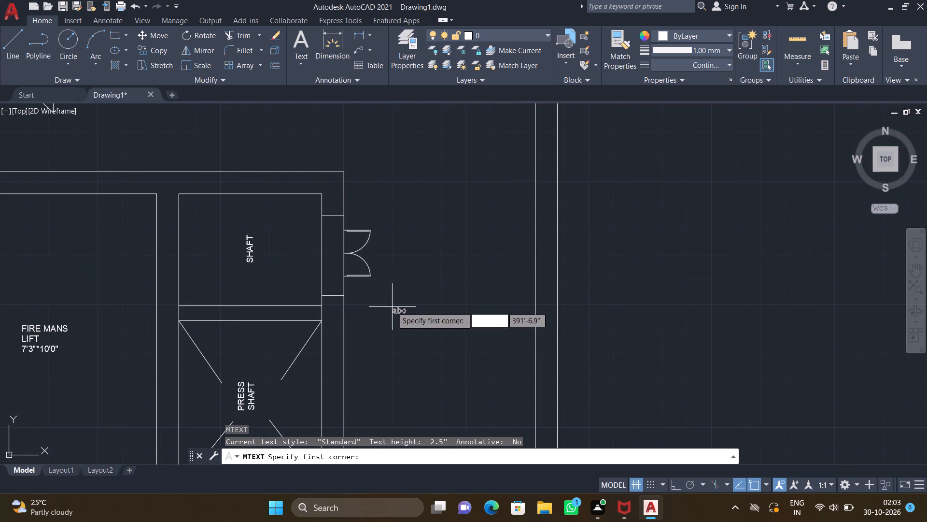
left_click_drag(390, 304, 403, 321)
left_click(505, 349)
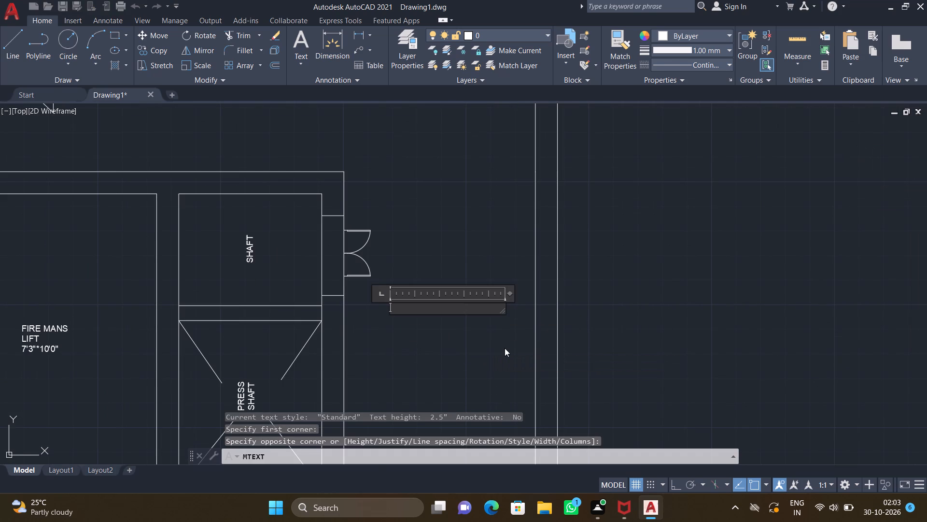
type("6'")
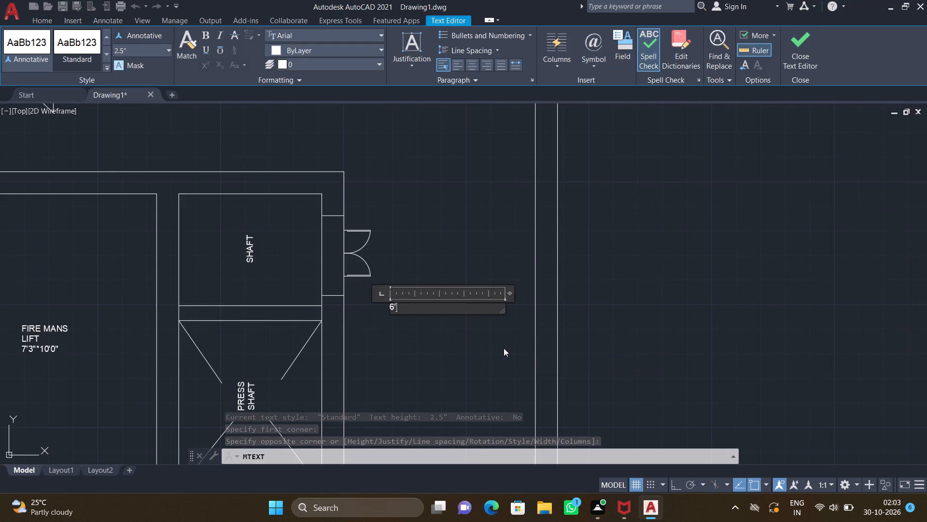
type("6\" W")
type("IDE")
key("space")
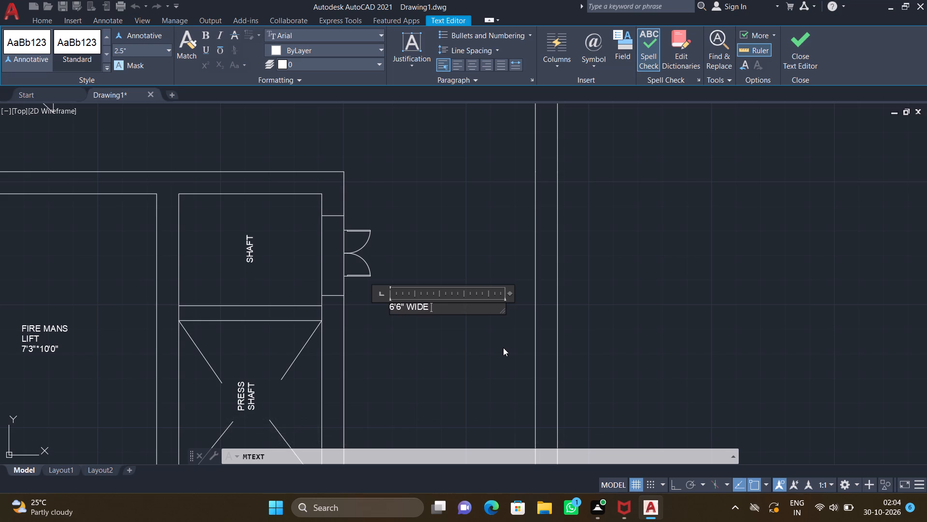
type("CORRI")
type("DOR")
key("Return")
key("Escape")
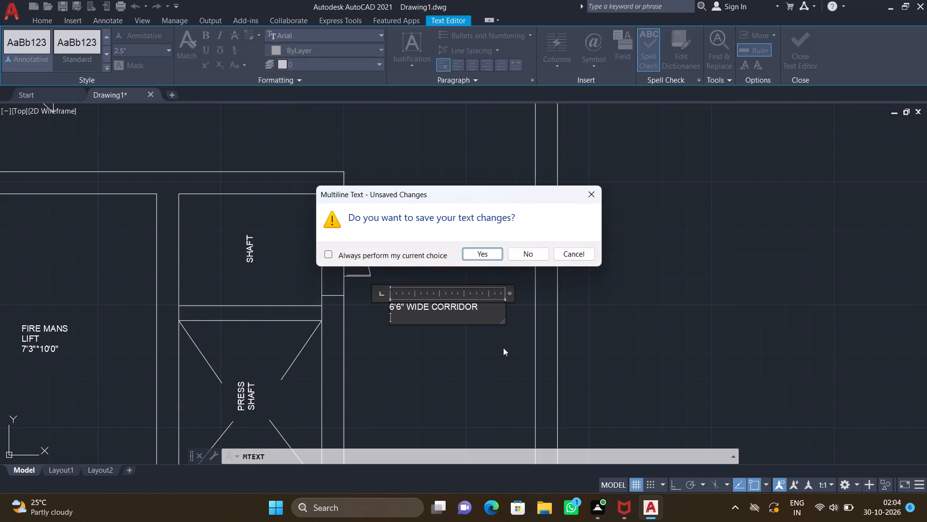
left_click(485, 249)
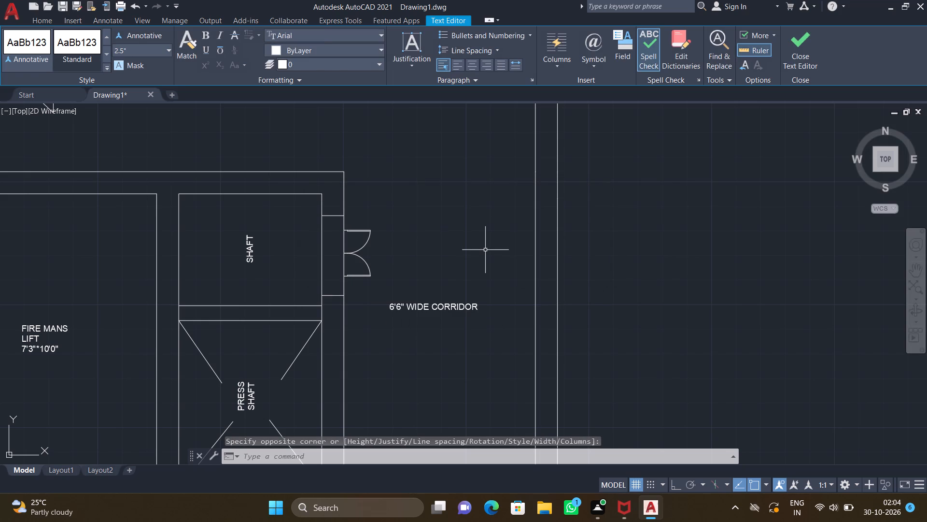
With Ortho on, rotate the new corridor label 90° counterclockwise about a point at its east end so it reads vertically.
type("RO")
key("Return")
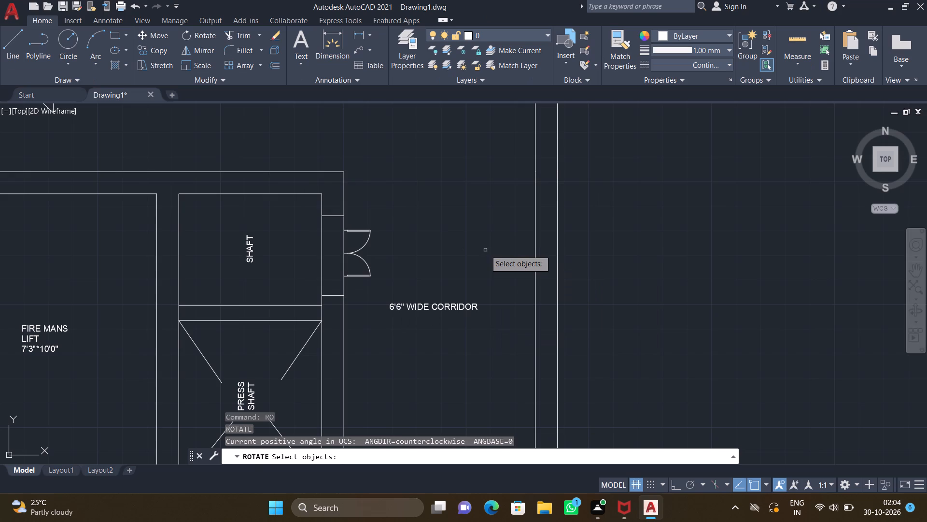
left_click(467, 310)
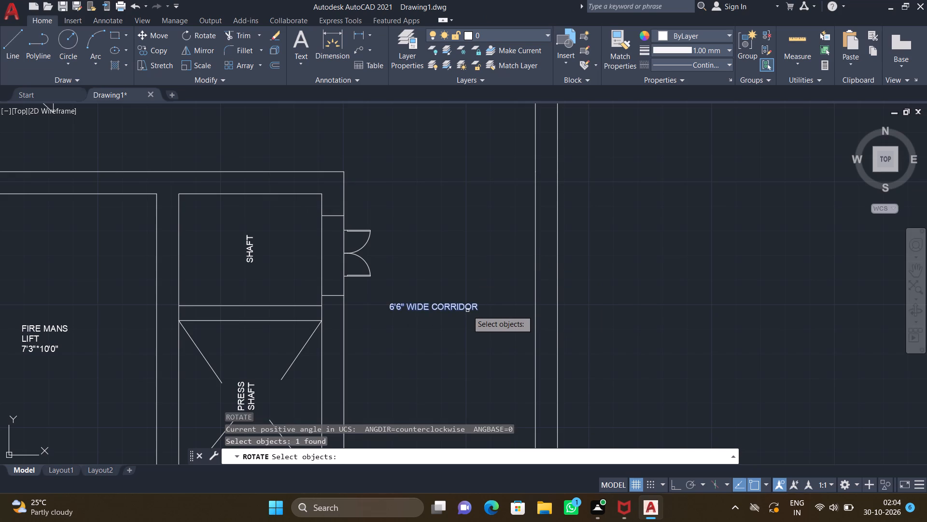
key("Return")
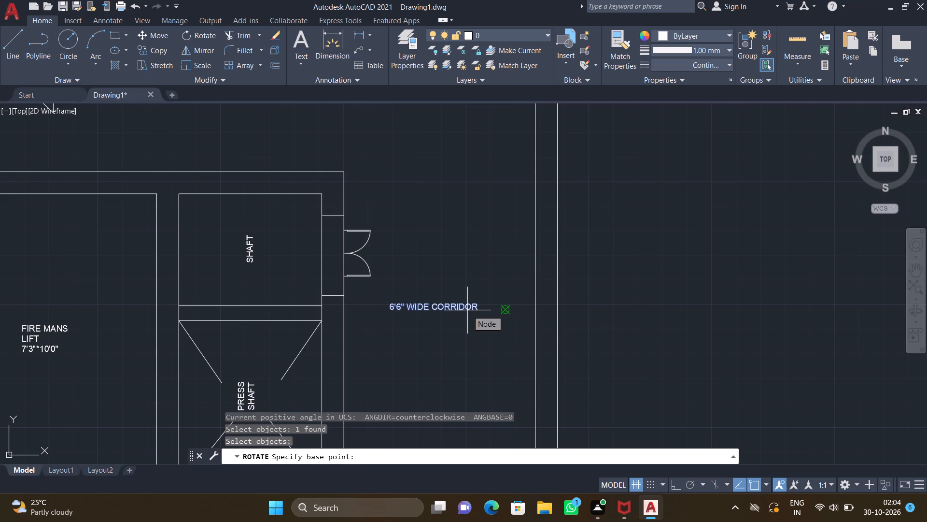
key("F8")
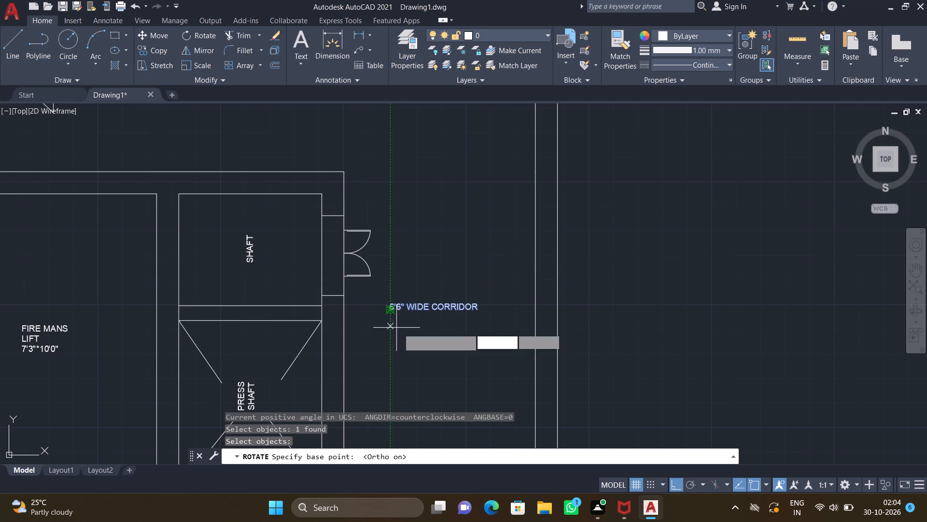
left_click(477, 310)
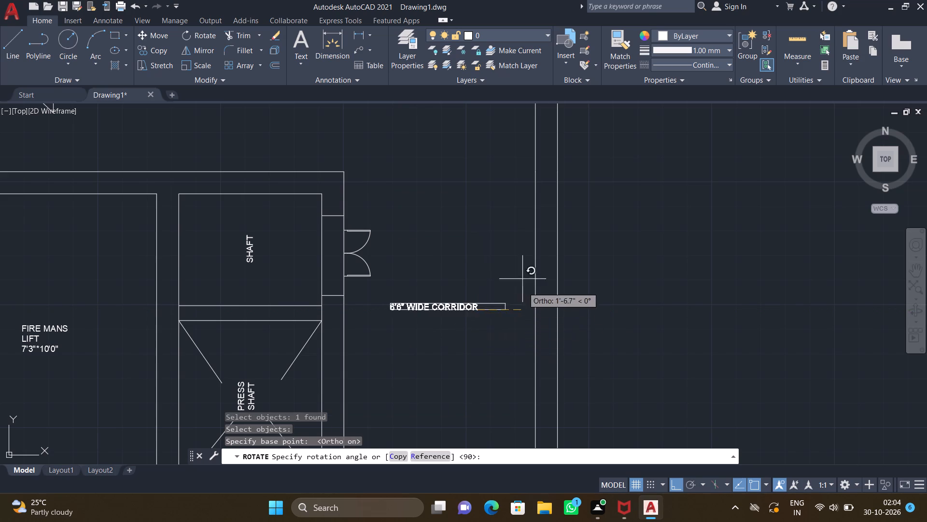
left_click(455, 217)
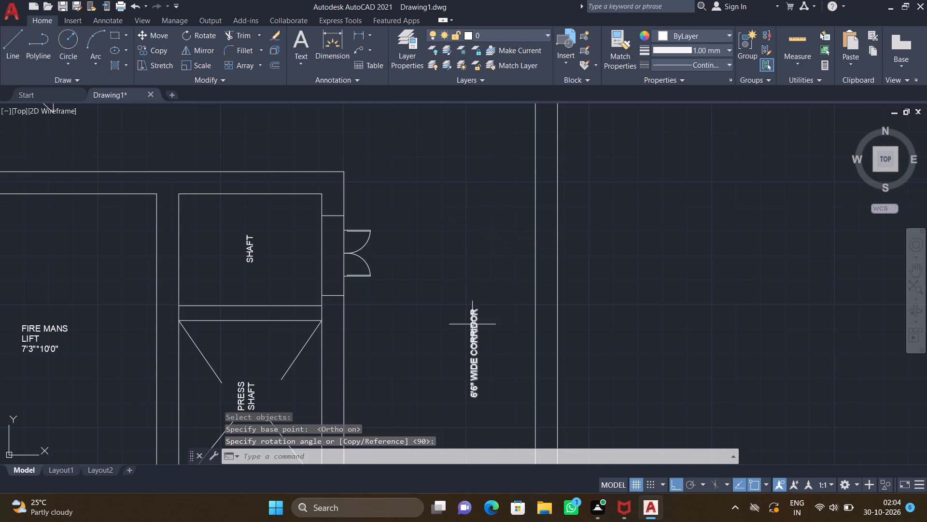
With Ortho off, move the vertical corridor label north and slightly west so it sits beside the shaft's double door.
middle_click_drag(458, 305, 424, 249)
scroll(439, 258, "down", 1)
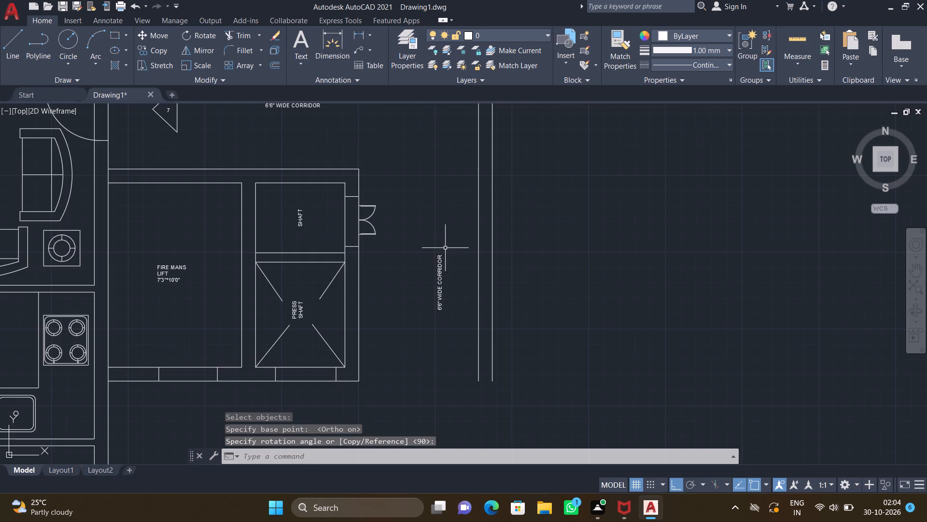
key("F8")
key("m")
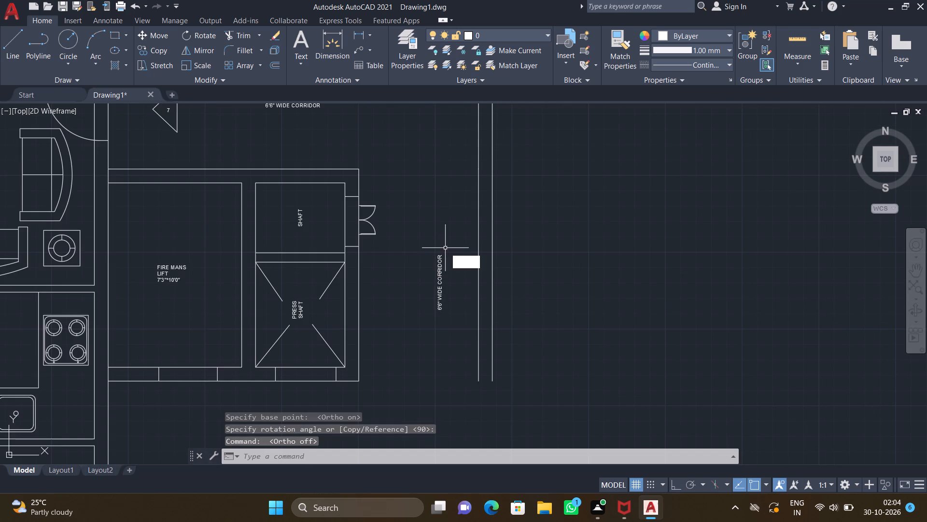
key("Return")
left_click(439, 261)
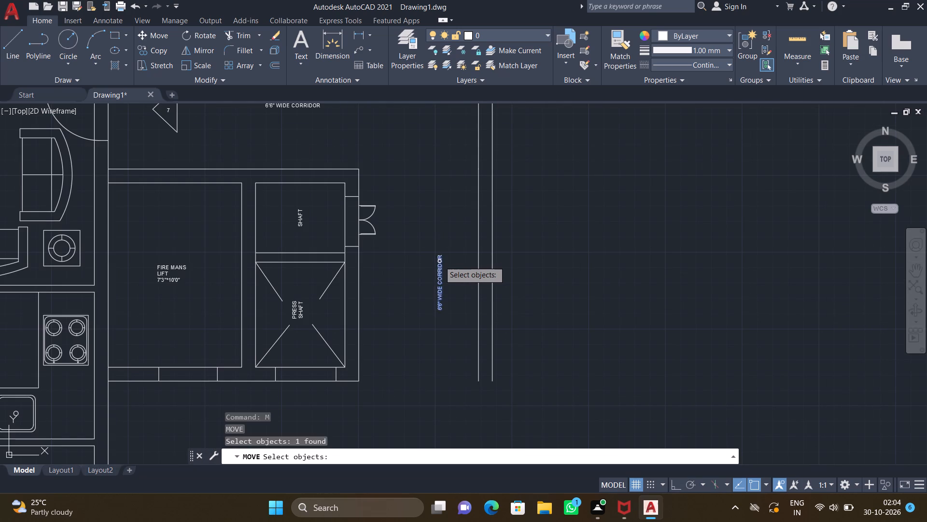
key("Return")
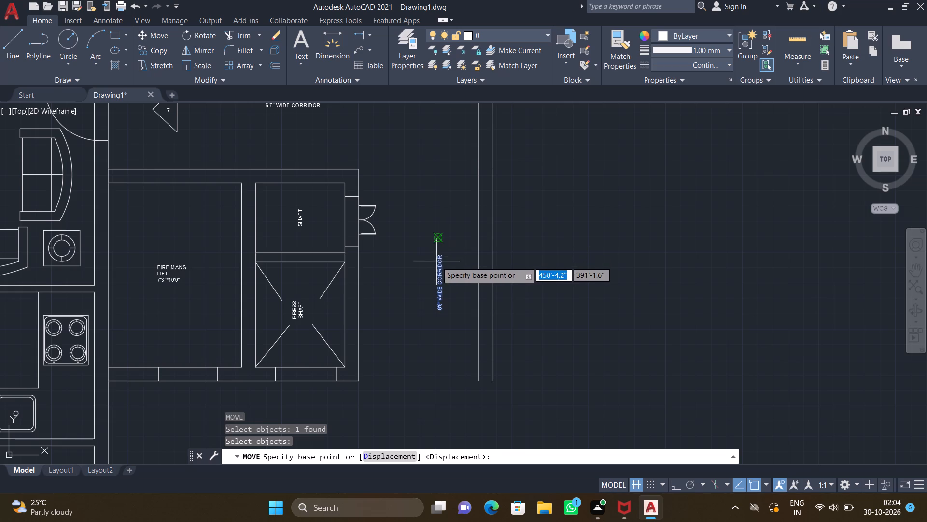
left_click(439, 260)
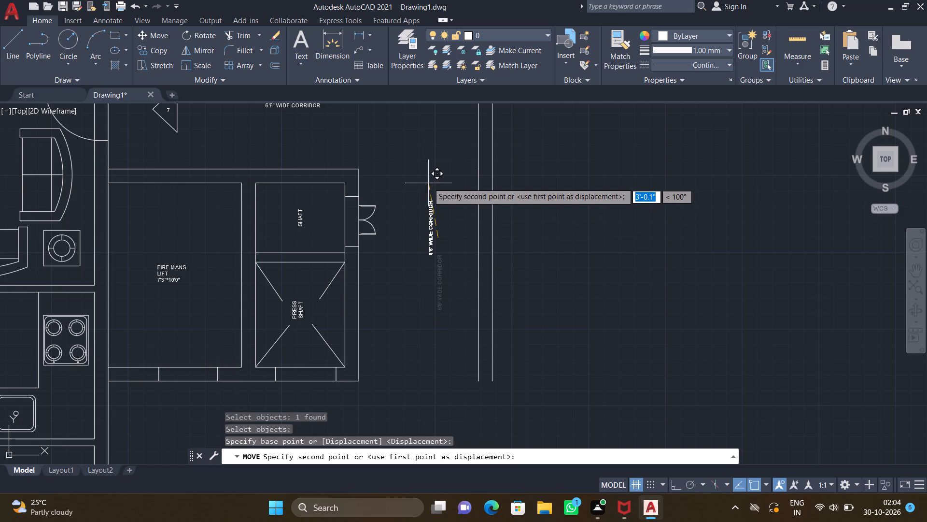
left_click(428, 178)
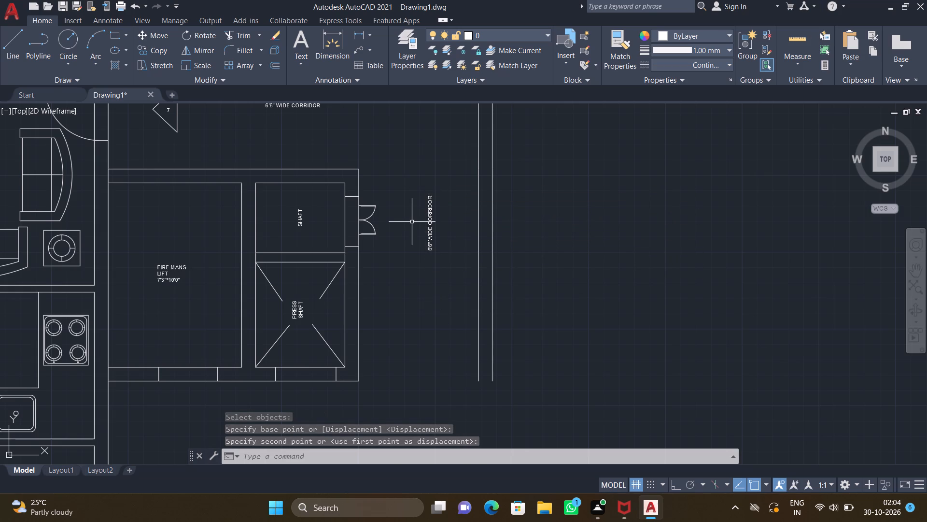
With Ortho on, draw a line about 9' south from the corridor's inner east wall line, level with the apartment's south wall.
scroll(407, 250, "down", 3)
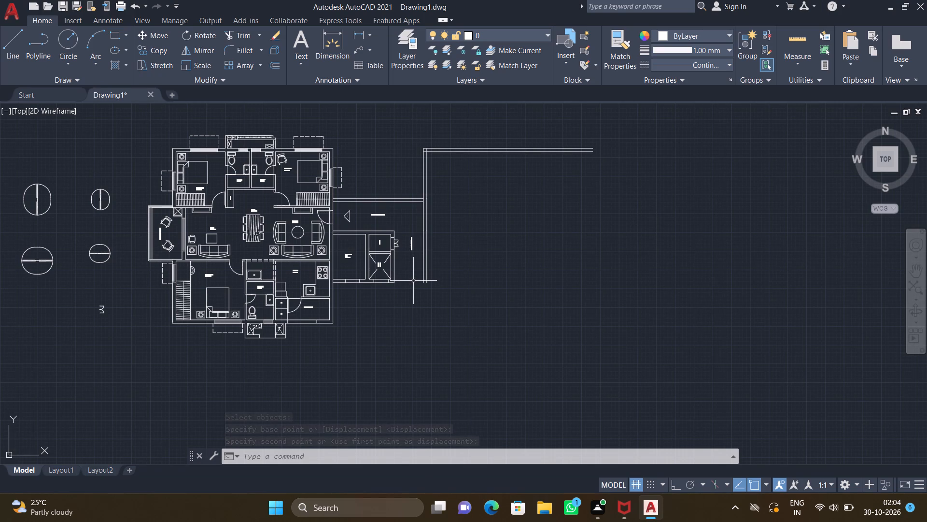
middle_click_drag(412, 283, 404, 333)
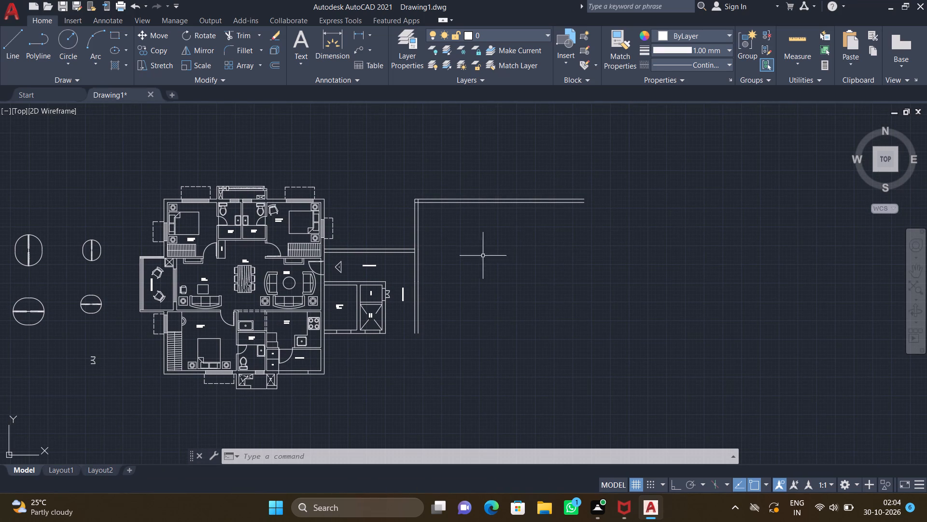
scroll(434, 213, "up", 2)
middle_click_drag(439, 238, 463, 221)
scroll(460, 227, "down", 1)
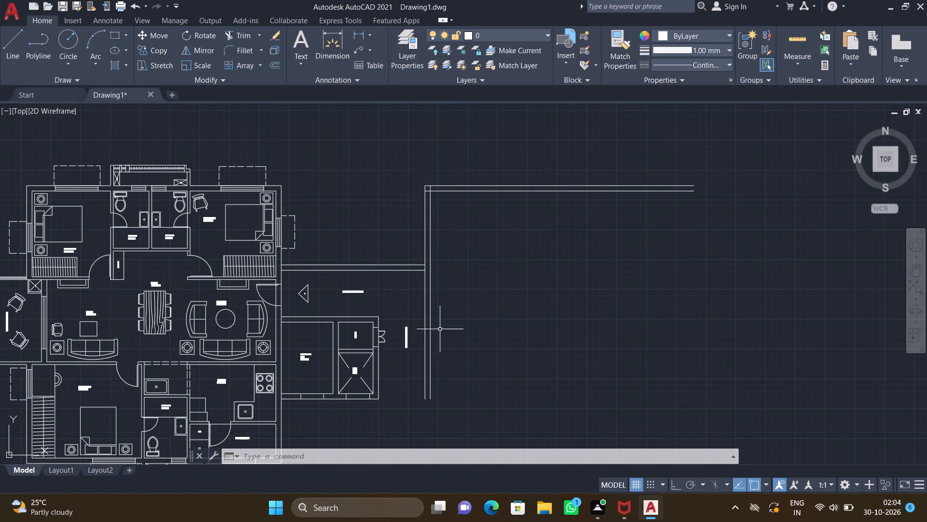
middle_click_drag(429, 352, 420, 254)
key("l")
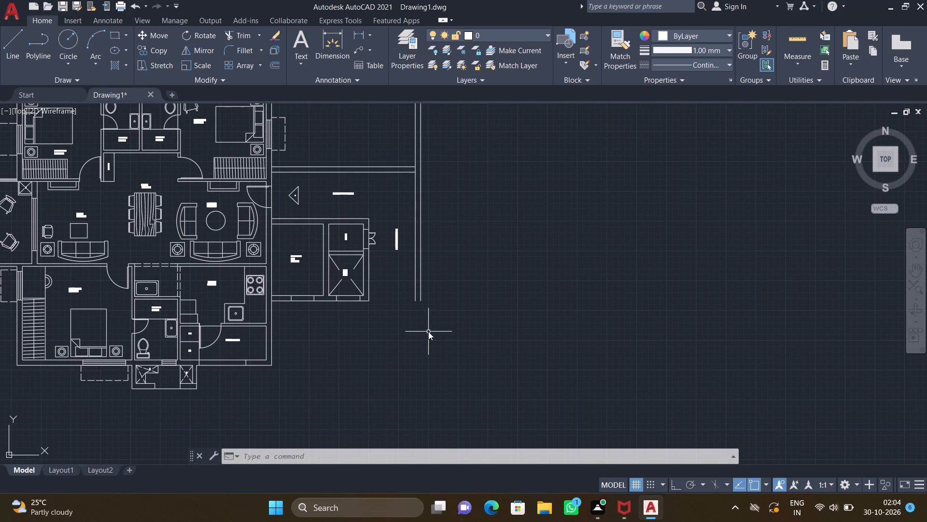
key("Return")
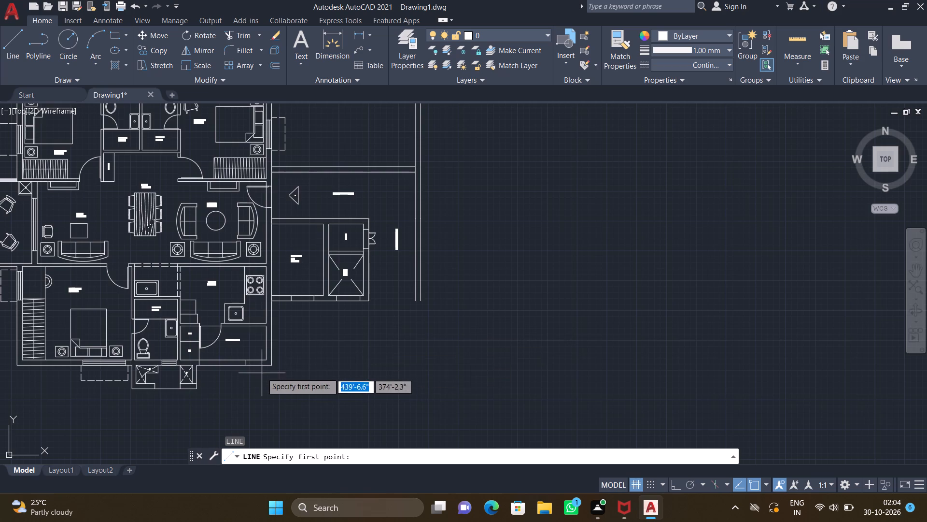
scroll(261, 372, "up", 1)
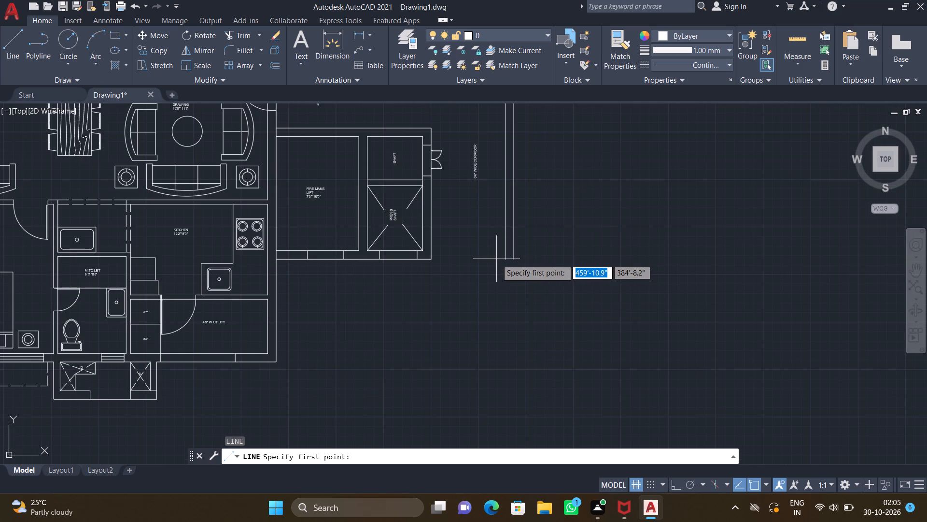
left_click_drag(502, 259, 503, 270)
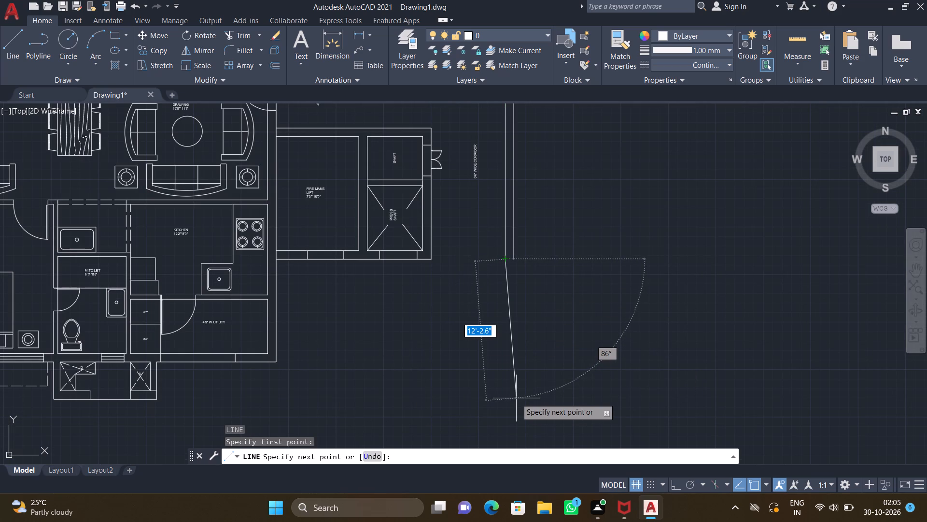
key("F8")
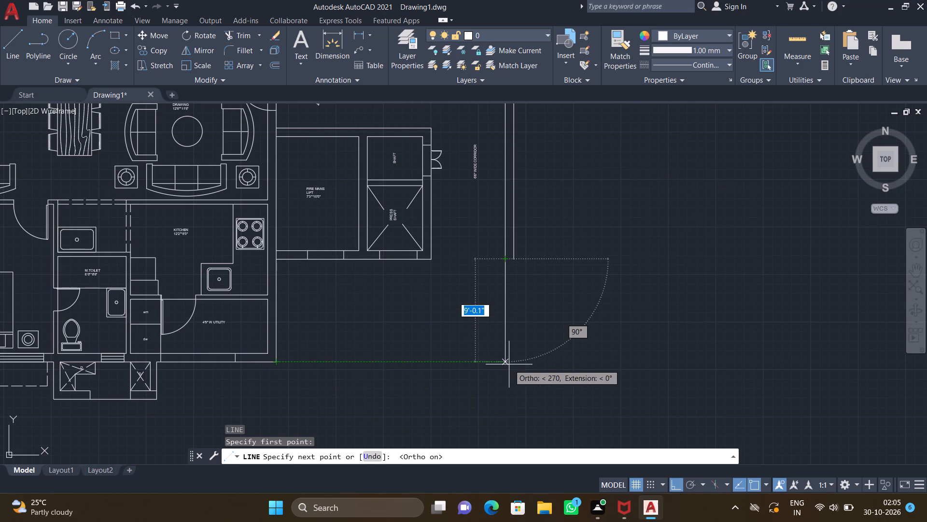
left_click(506, 363)
key("Return")
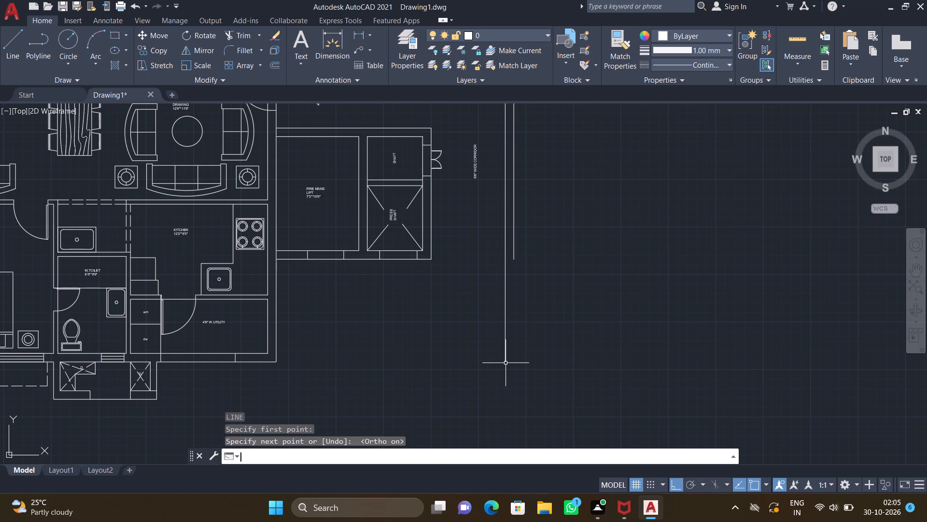
Offset the new wall line 9" to the east to continue the corridor wall's outer face.
key("o")
key("Return")
key("9")
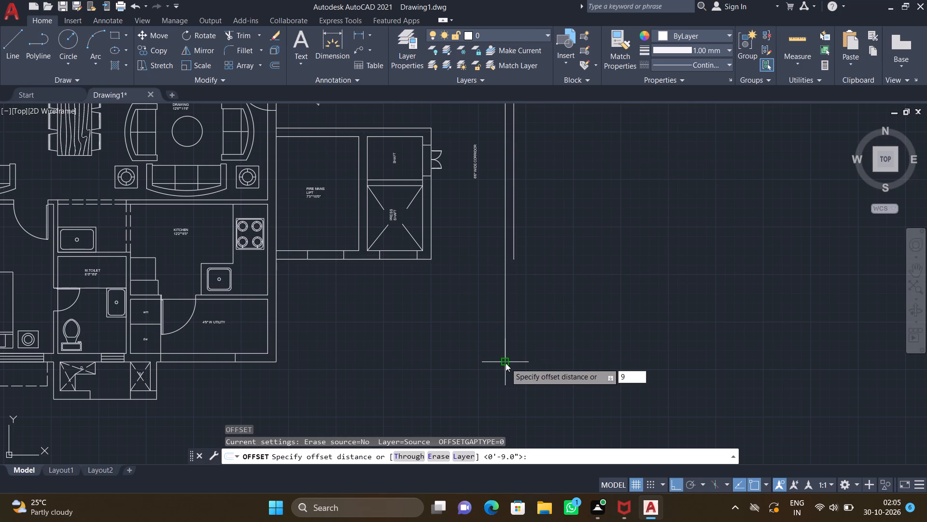
key("shift+quotedbl")
key("Return")
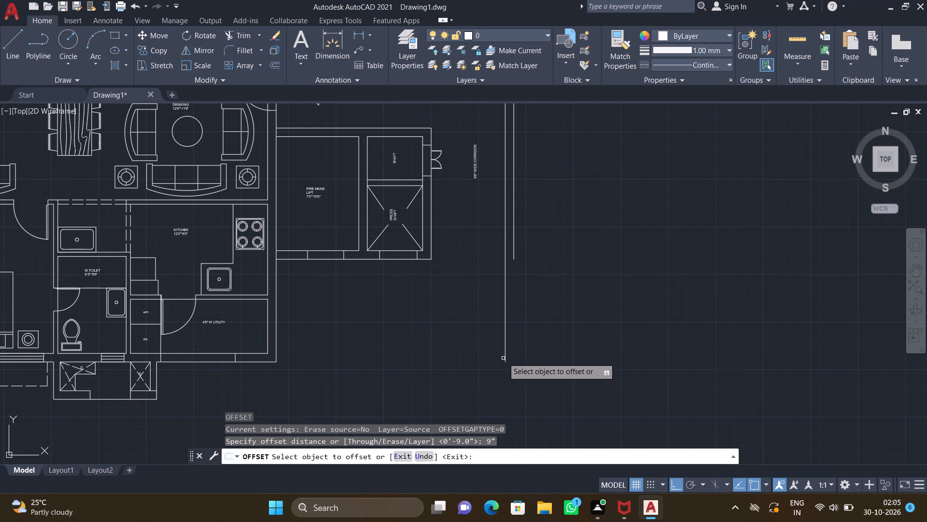
left_click(506, 334)
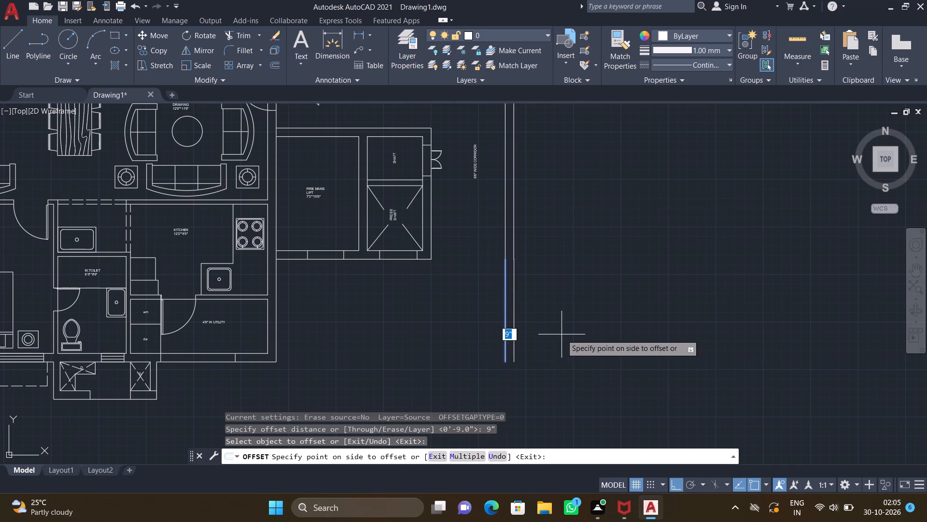
left_click(562, 334)
key("Return")
scroll(561, 334, "down", 2)
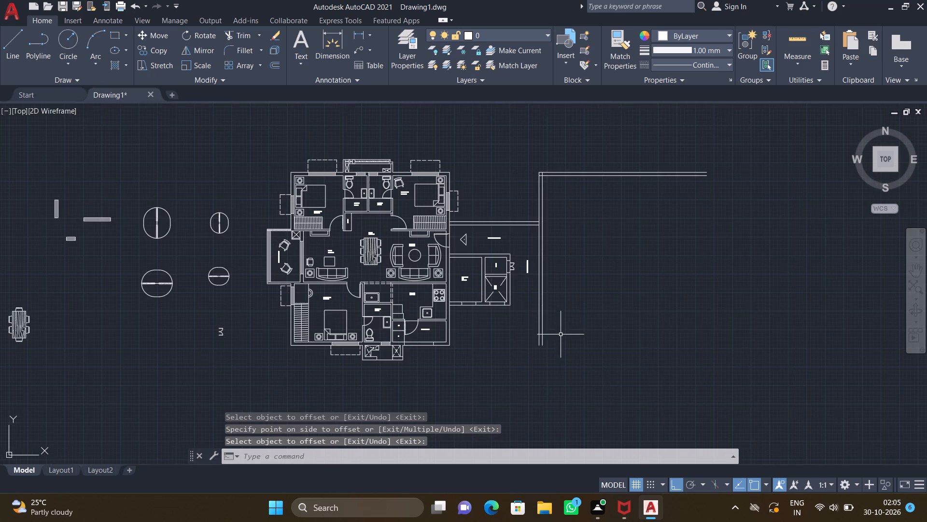
Offset the east face of the corridor's east wall, along its northern segment, 12' to the east.
middle_click_drag(484, 378, 463, 404)
middle_click_drag(580, 291, 477, 319)
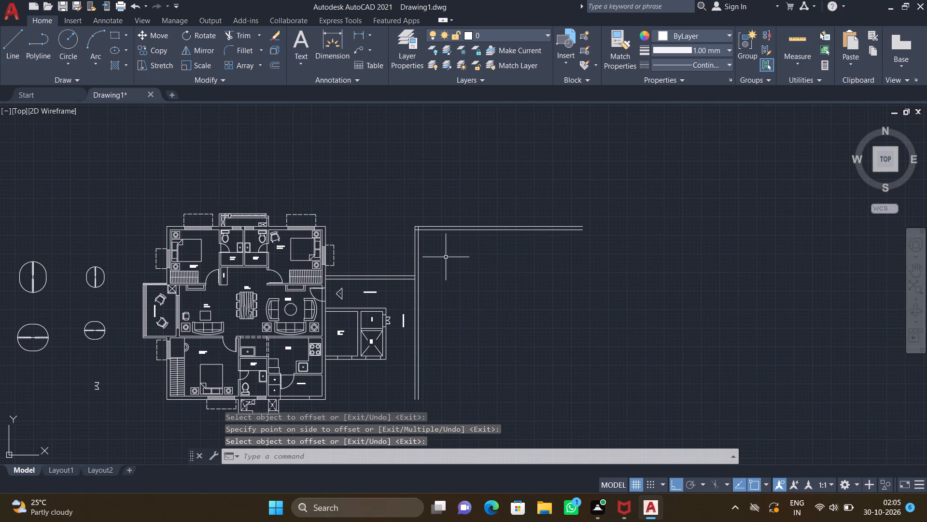
scroll(442, 253, "up", 3)
key("o")
key("Return")
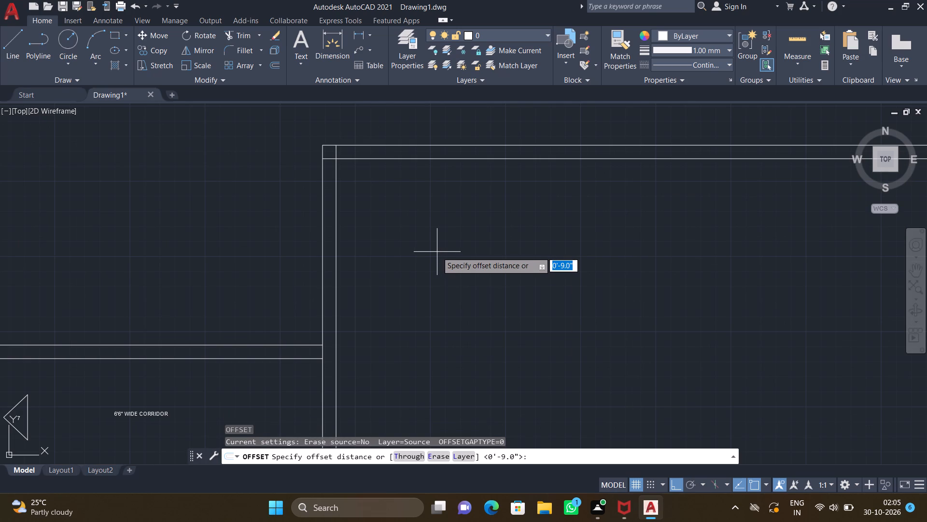
type("12'")
key("Return")
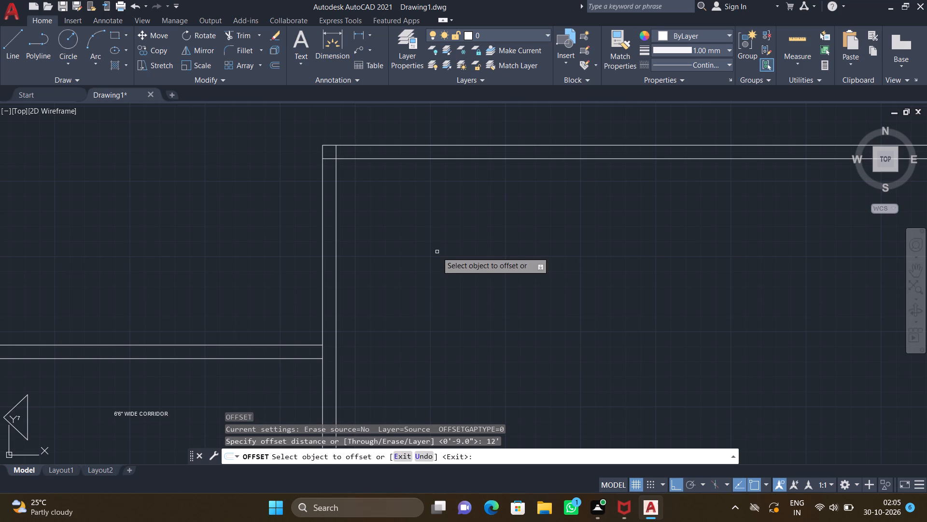
left_click(336, 269)
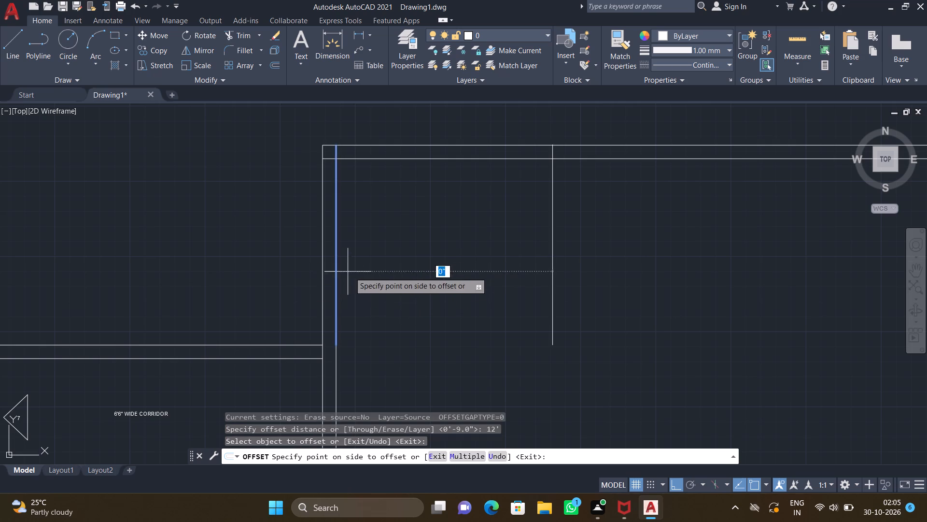
left_click(621, 303)
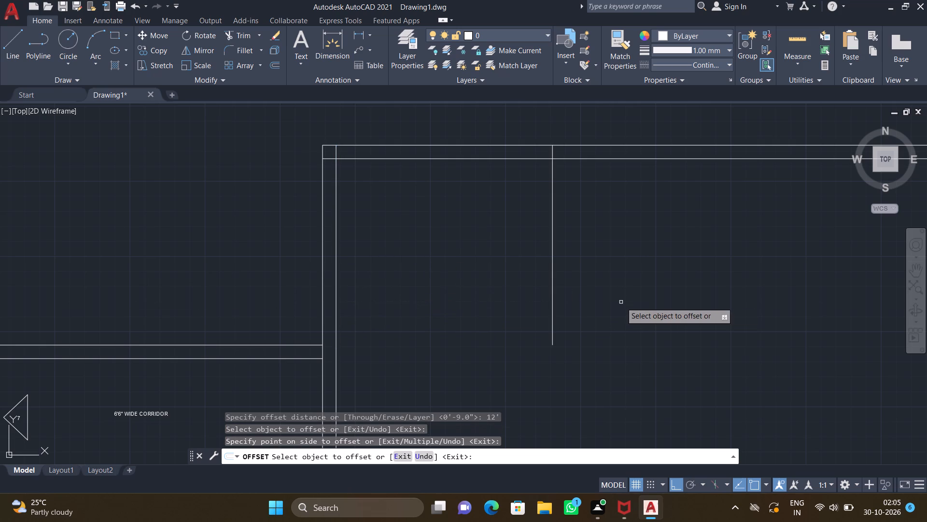
key("Return")
Offset the new vertical line 4.5" to the east to form the first partition wall.
key("o")
key("Return")
type("4.5\"")
key("Return")
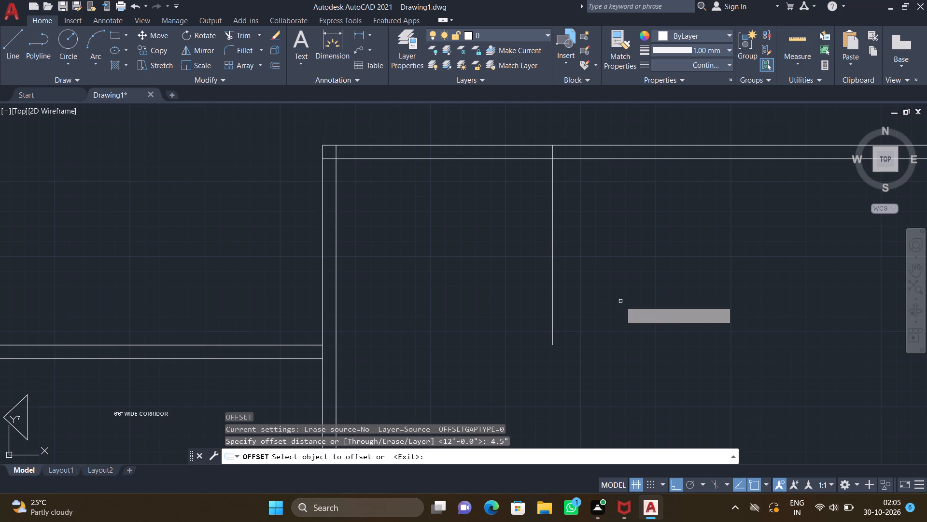
left_click(553, 263)
left_click(579, 270)
key("Return")
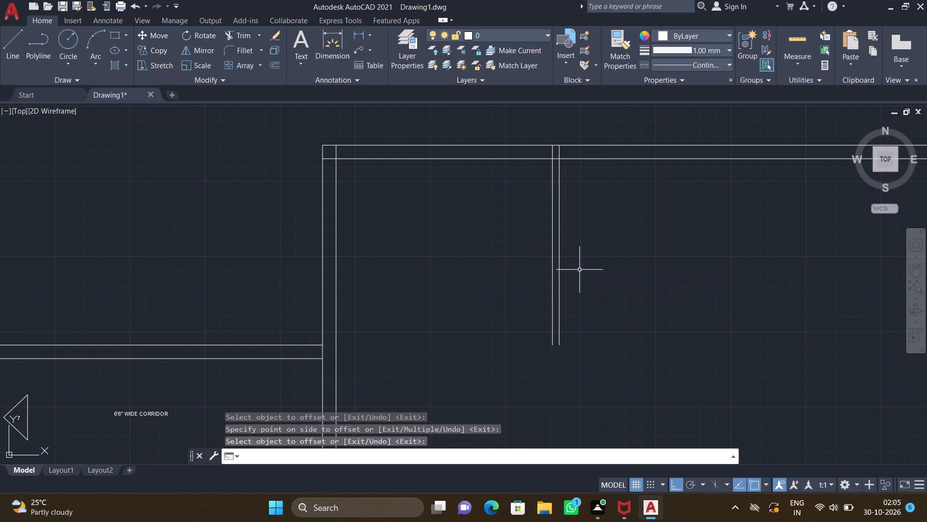
Offset the first partition's east face 5' to the east.
scroll(579, 270, "down", 2)
middle_click_drag(590, 292, 408, 301)
scroll(423, 269, "up", 2)
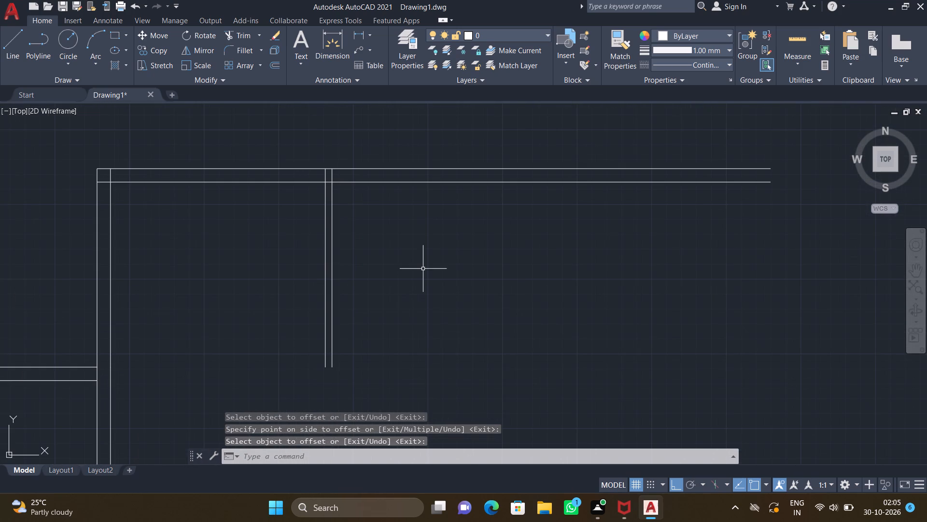
key("o")
key("Return")
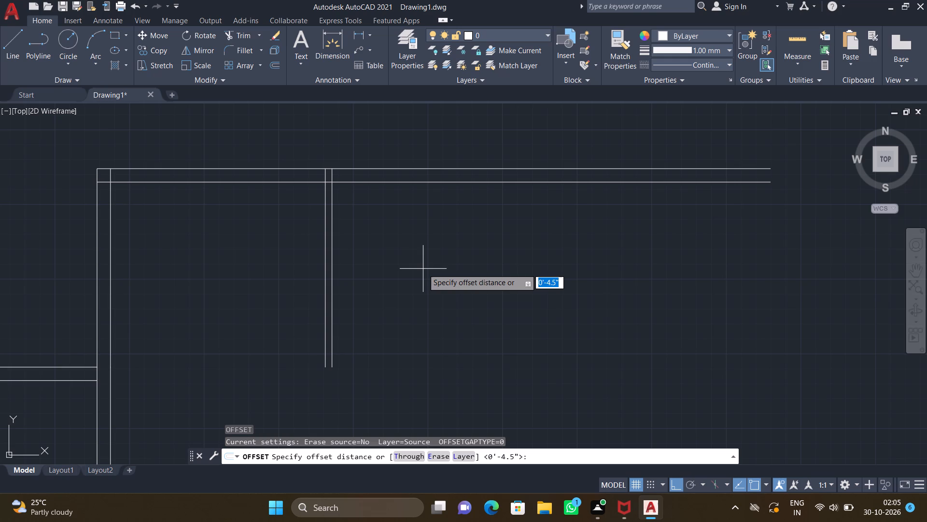
type("5'")
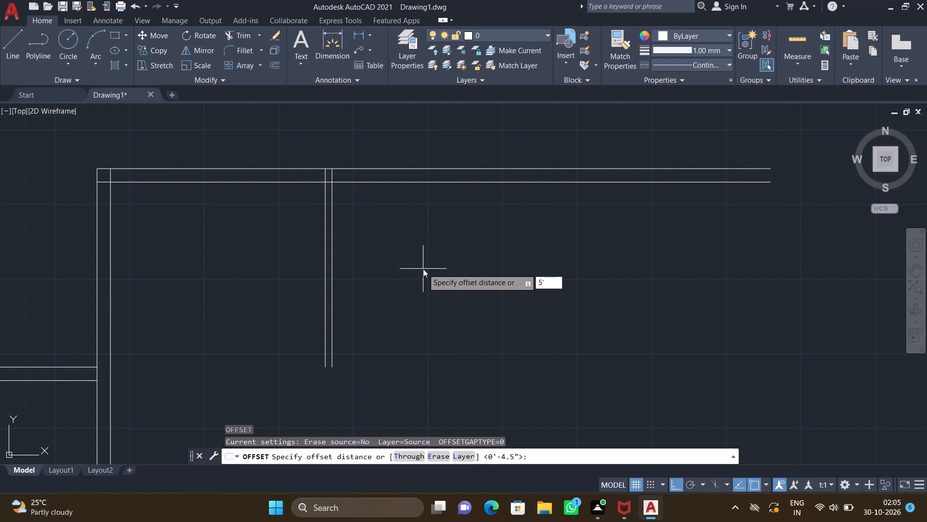
key("Return")
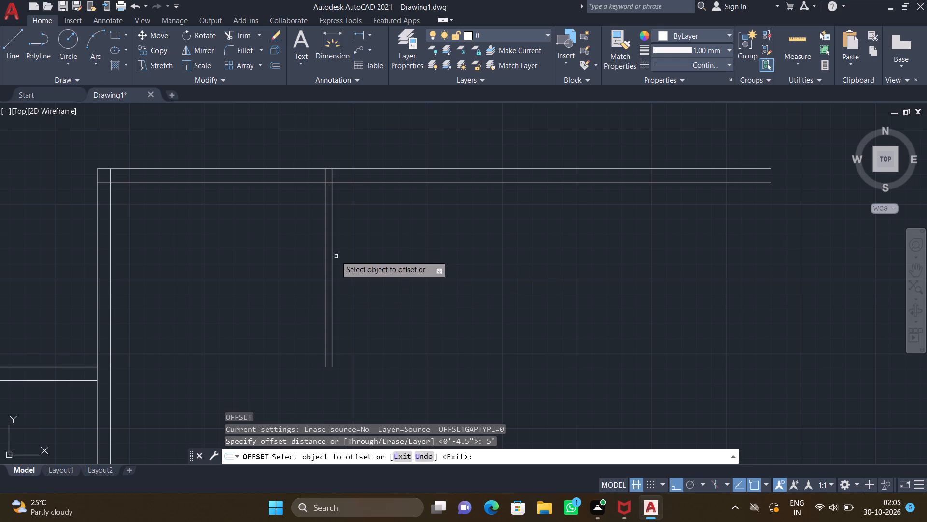
left_click(332, 251)
left_click(472, 263)
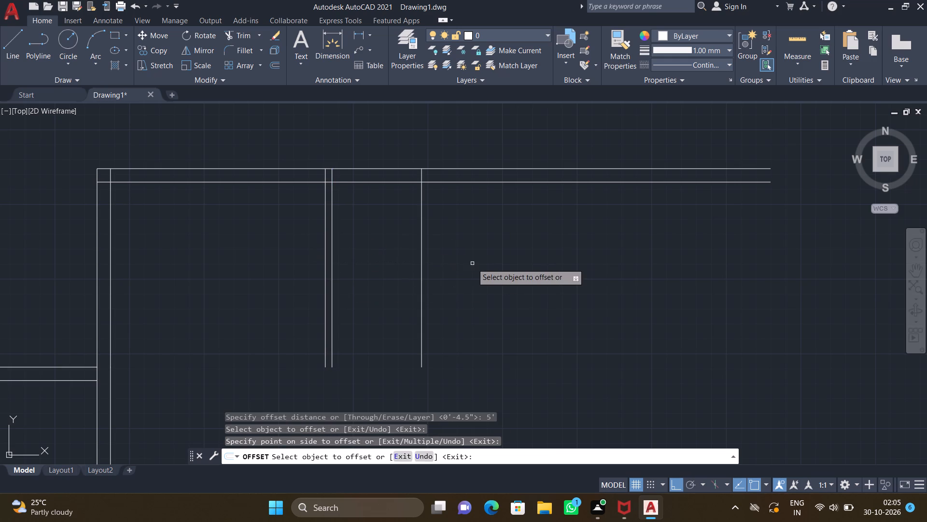
key("Return")
Offset the newest vertical line 4.5" to the east to form the second partition wall.
key("o")
key("Return")
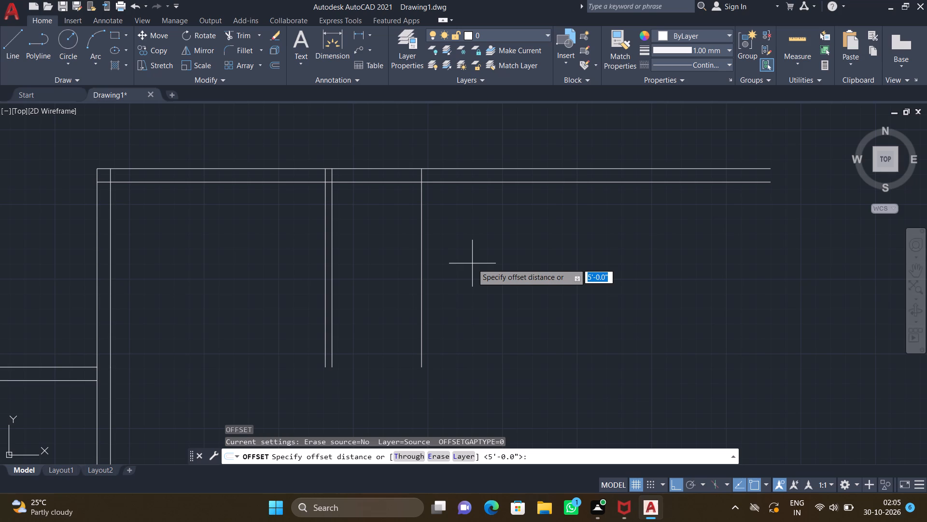
type("4.5\"")
key("Return")
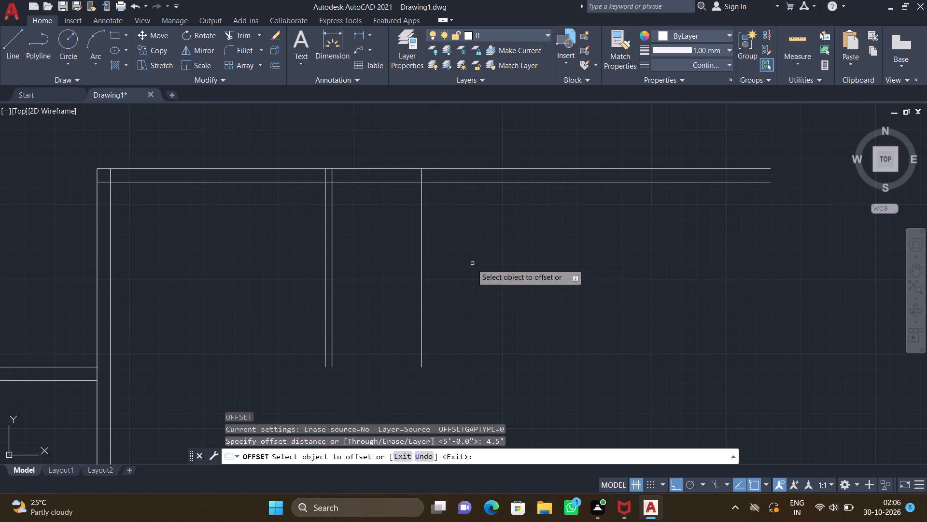
left_click(420, 242)
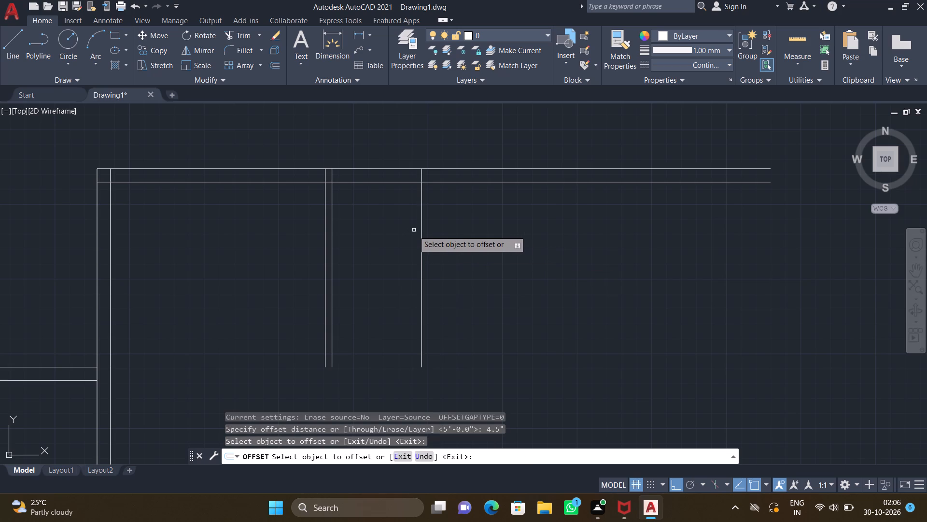
left_click(423, 238)
left_click(475, 243)
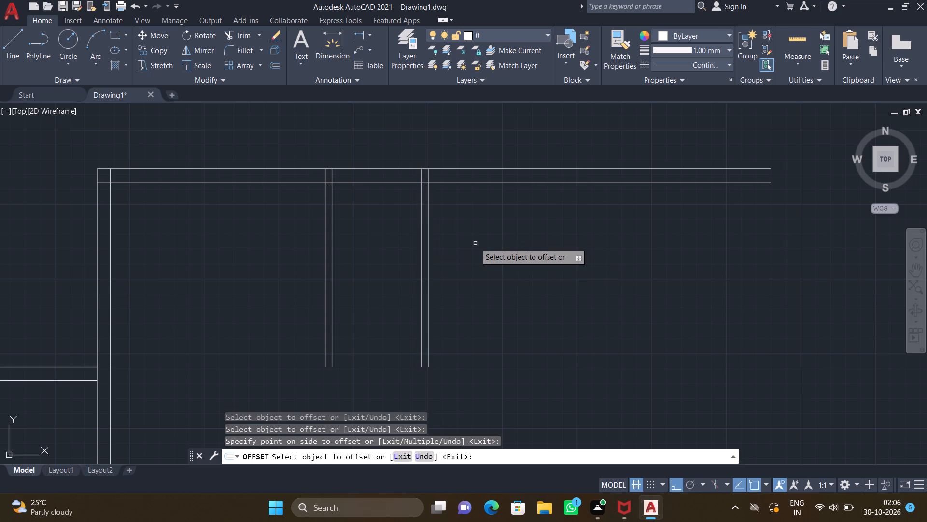
key("Return")
Offset the second partition's east face 5' to the east.
key("o")
key("Return")
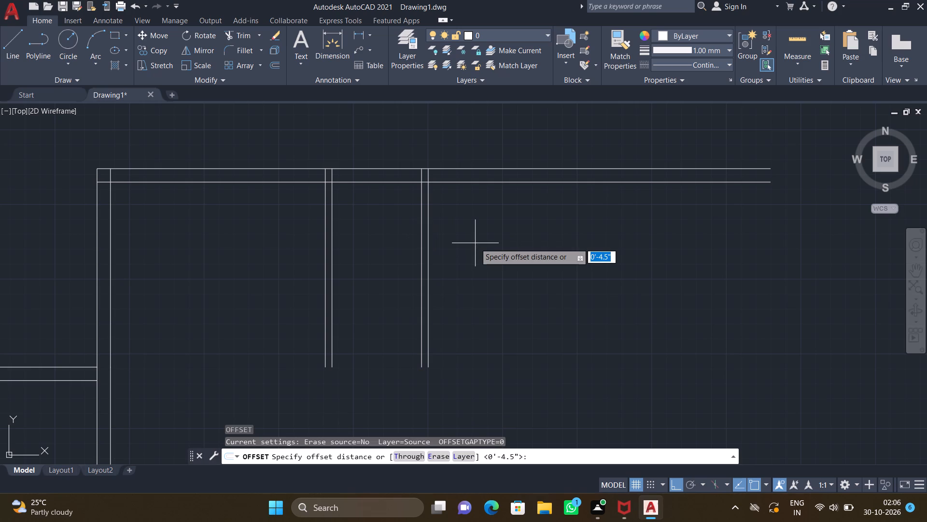
type("5'")
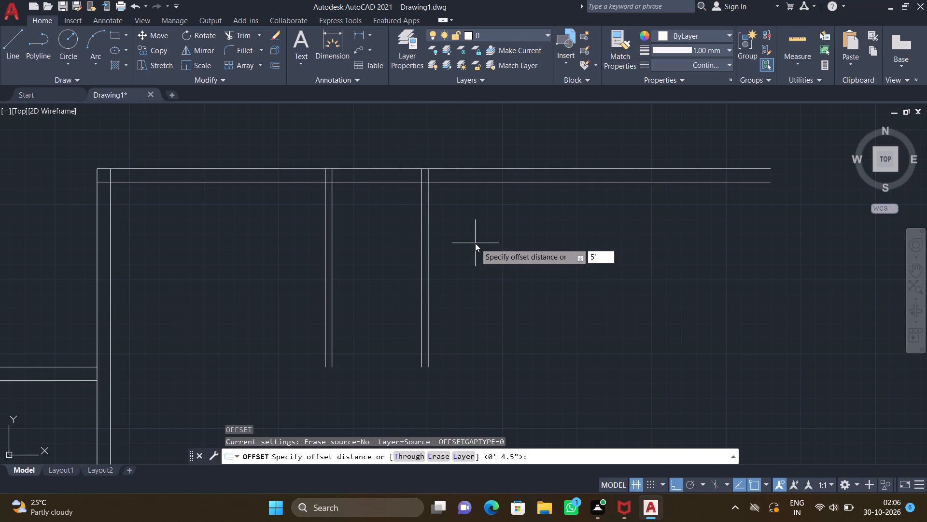
key("Return")
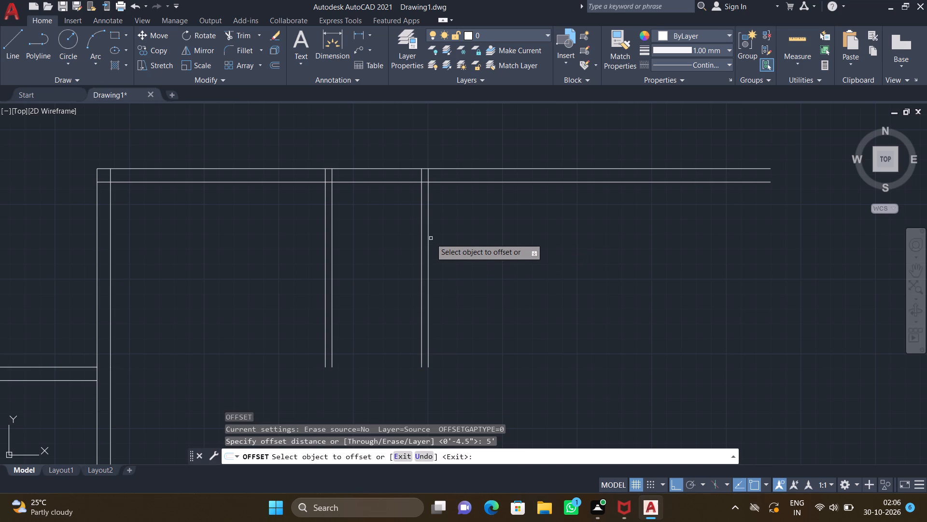
left_click(428, 235)
left_click(549, 245)
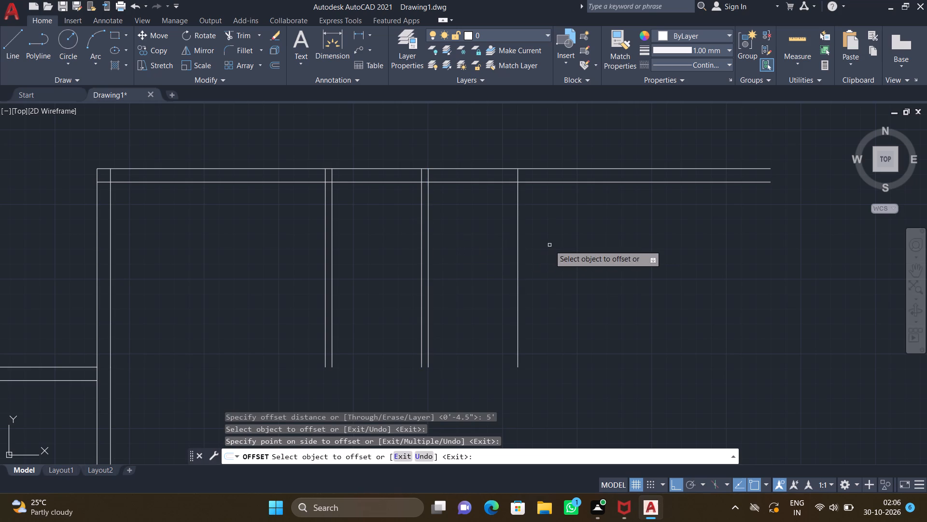
key("Return")
Offset the newest vertical line 4.5" to the east to form the third partition wall.
key("o")
key("Return")
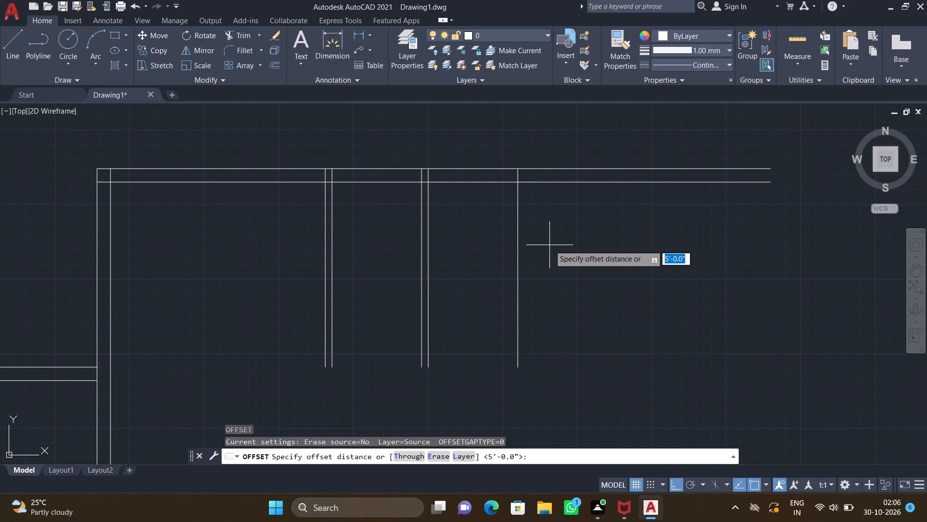
type("4.5\"")
key("Return")
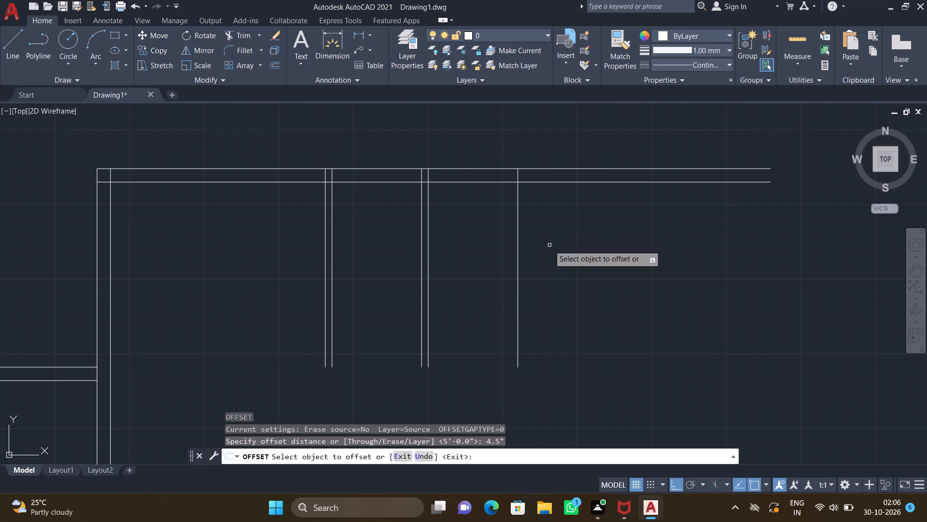
left_click(518, 224)
left_click(560, 232)
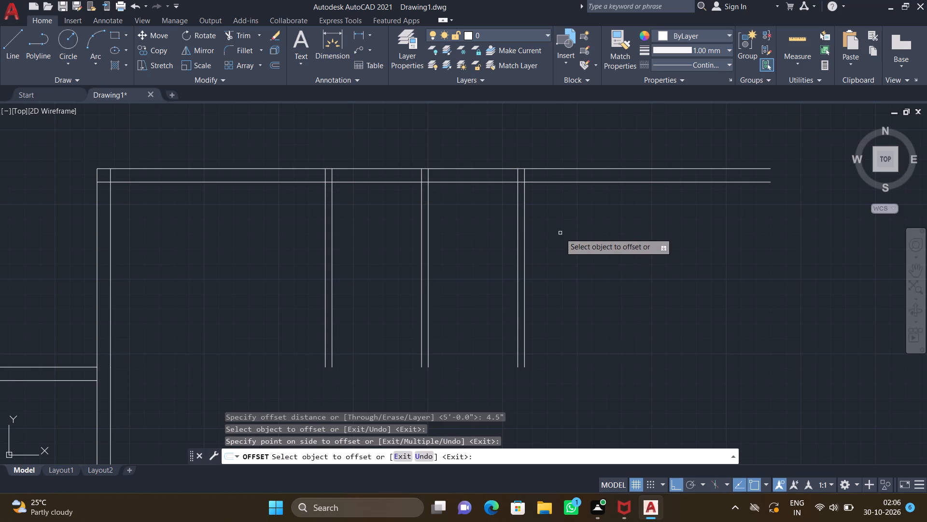
key("Return")
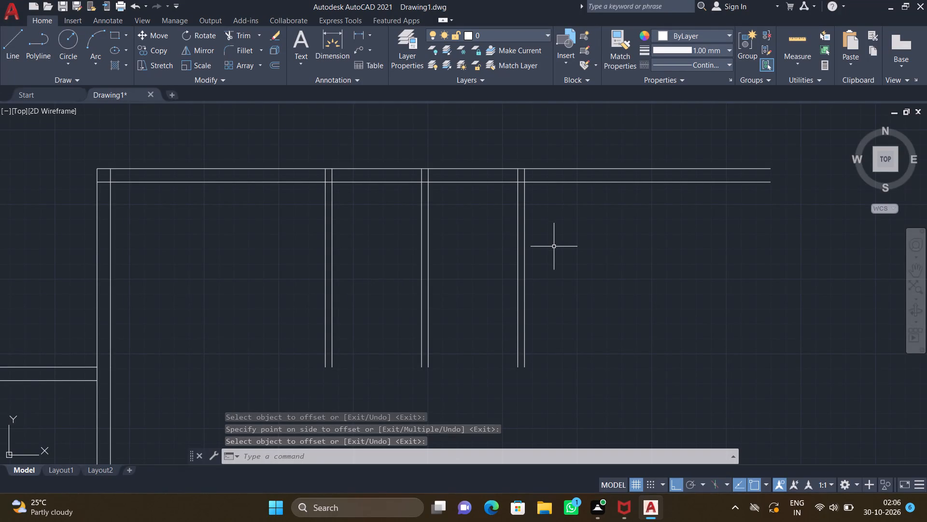
Offset the third partition's east face 11' to the east, near the end of the north wall.
scroll(551, 247, "down", 2)
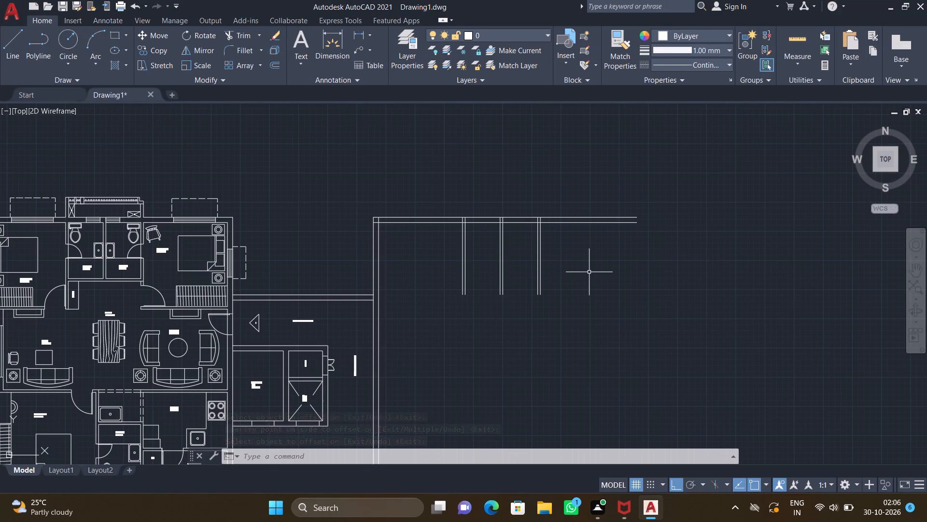
scroll(590, 265, "up", 1)
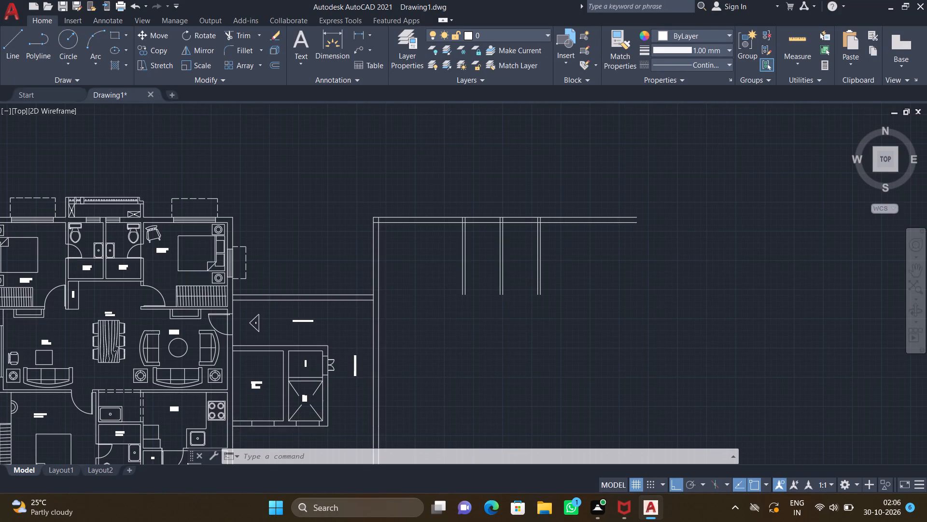
key("o")
key("Return")
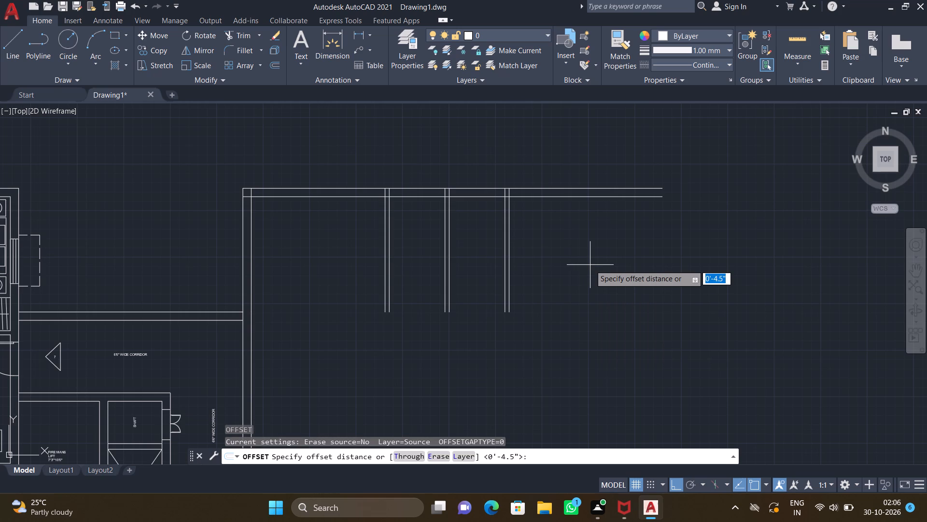
type("11'")
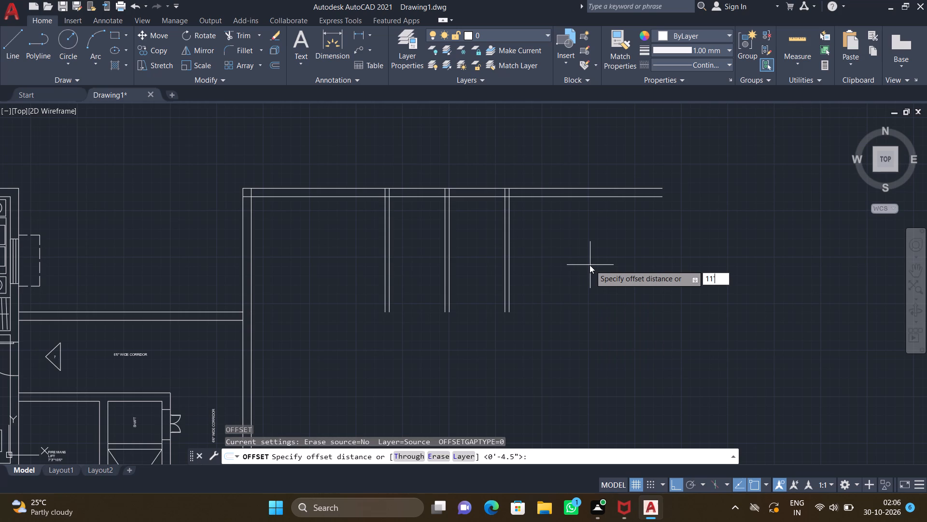
key("Return")
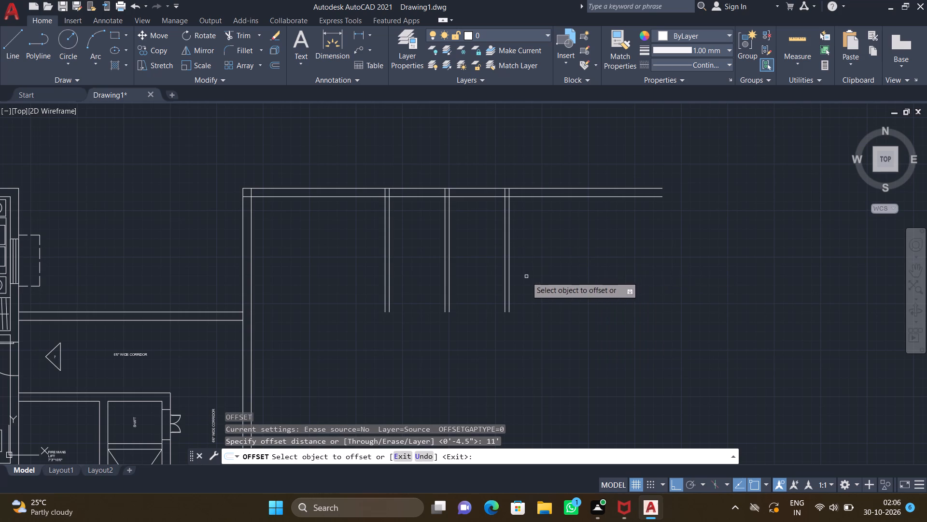
scroll(516, 271, "up", 1)
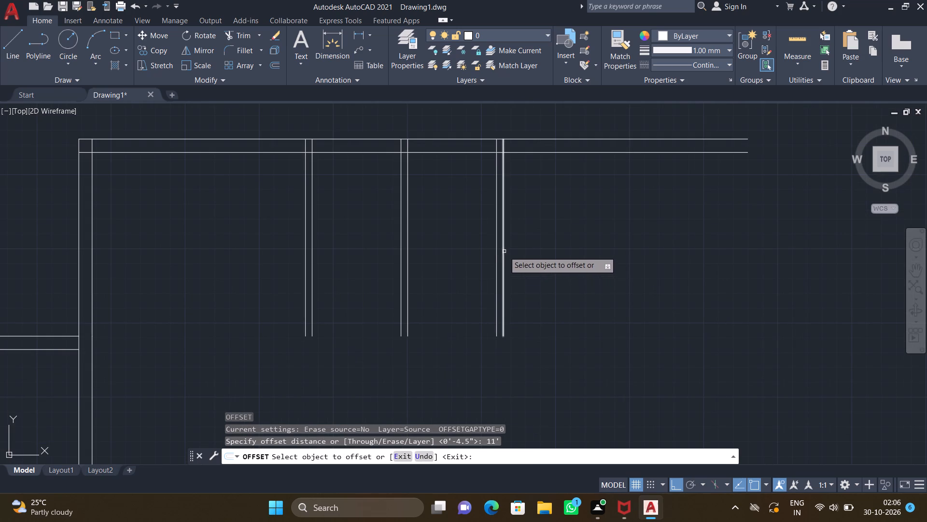
left_click(504, 251)
left_click(722, 253)
key("Return")
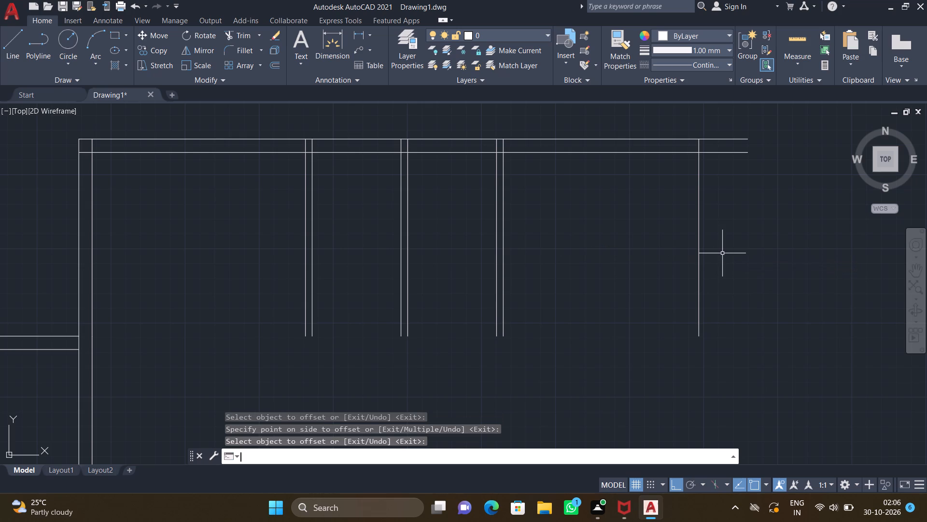
Offset the easternmost vertical line 9" to the east to form the outer wall's thickness.
key("o")
key("Return")
key("9")
key("shift+quotedbl")
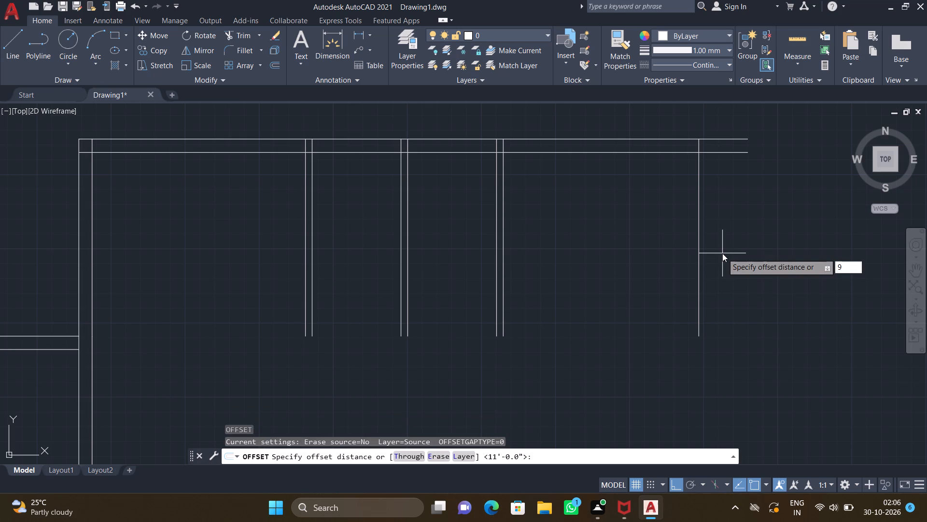
key("Return")
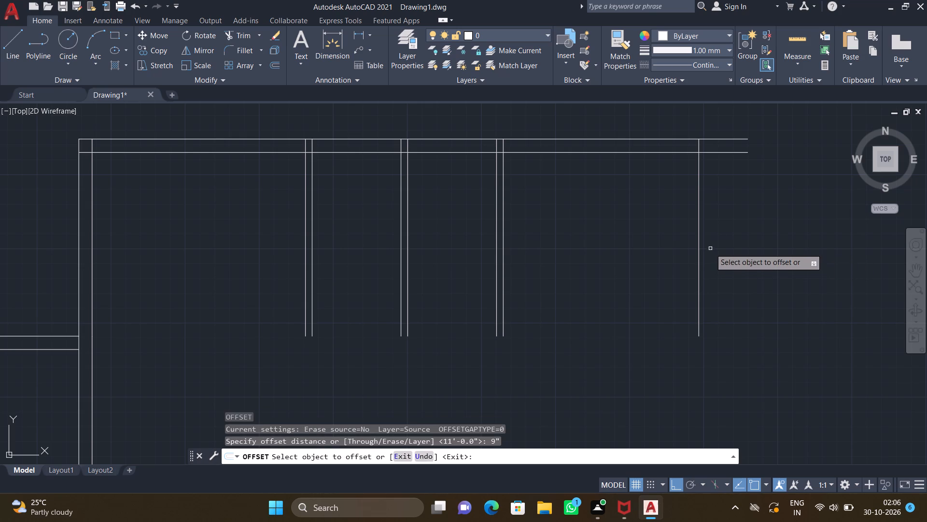
left_click(698, 229)
left_click(751, 227)
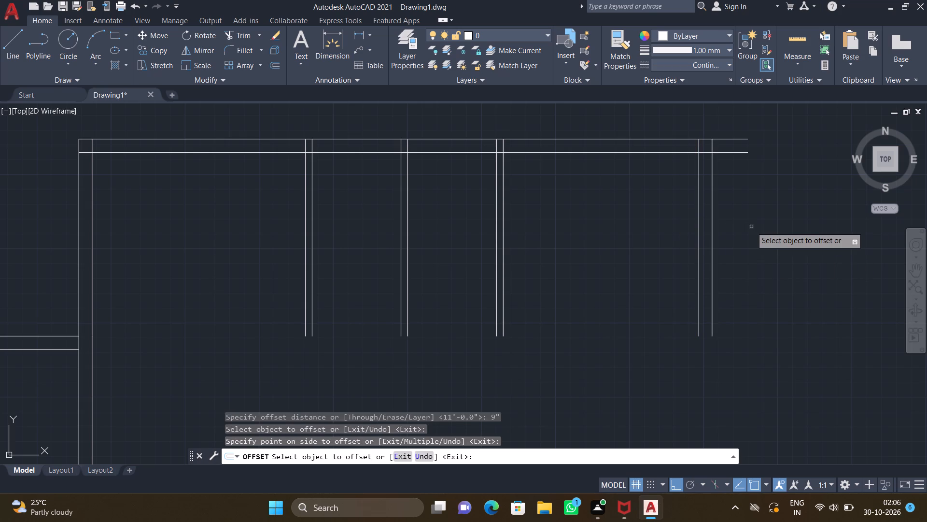
key("Return")
Trim the north wall lines that overshoot the outer face of the unit's new east wall.
type("TR")
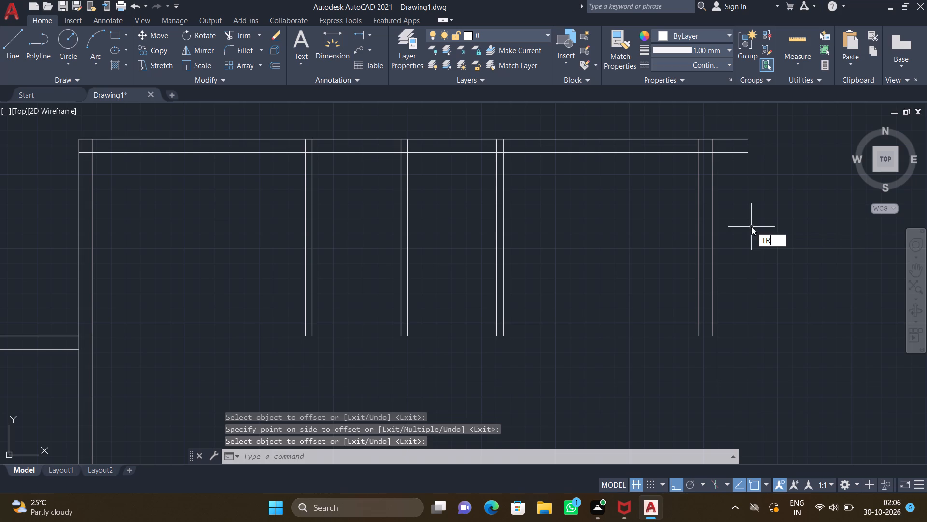
key("Return")
left_click_drag(719, 127, 749, 168)
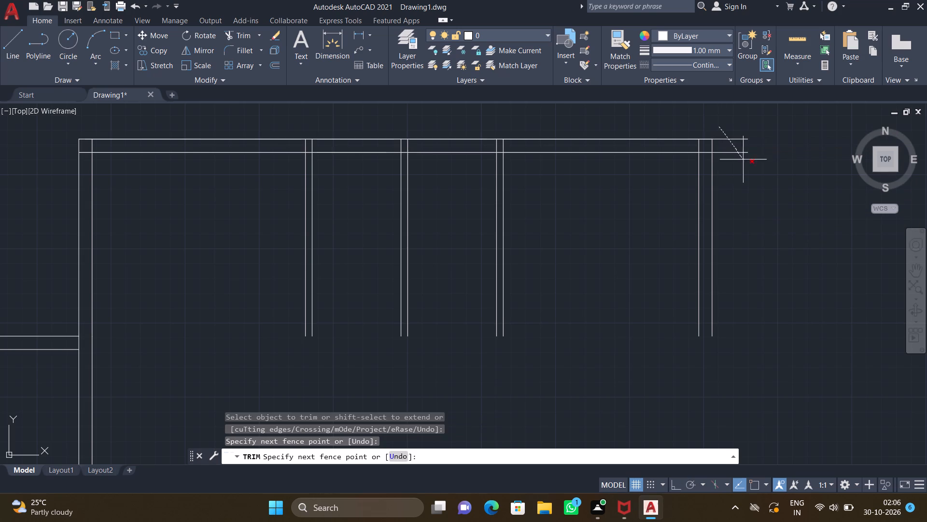
left_click_drag(749, 168, 752, 176)
key("Return")
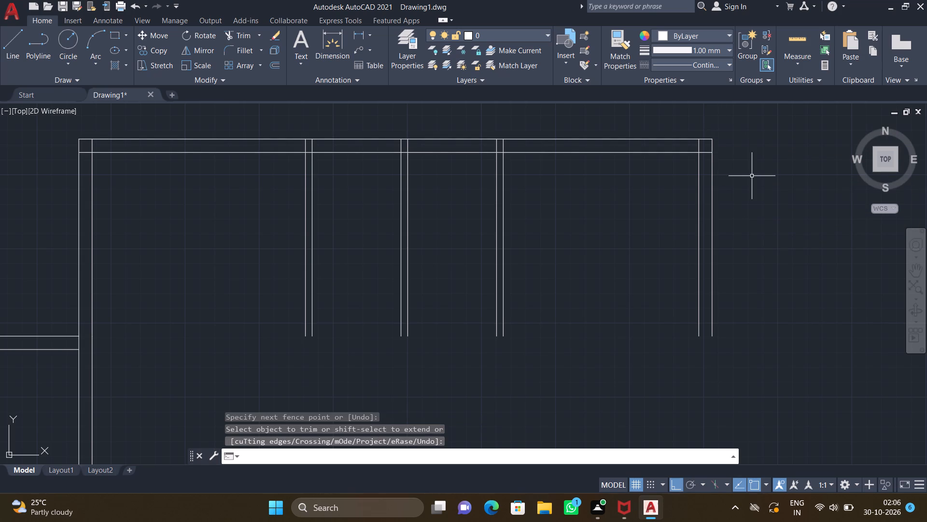
Offset the north wall's inner line 12' to the south.
key("o")
key("Return")
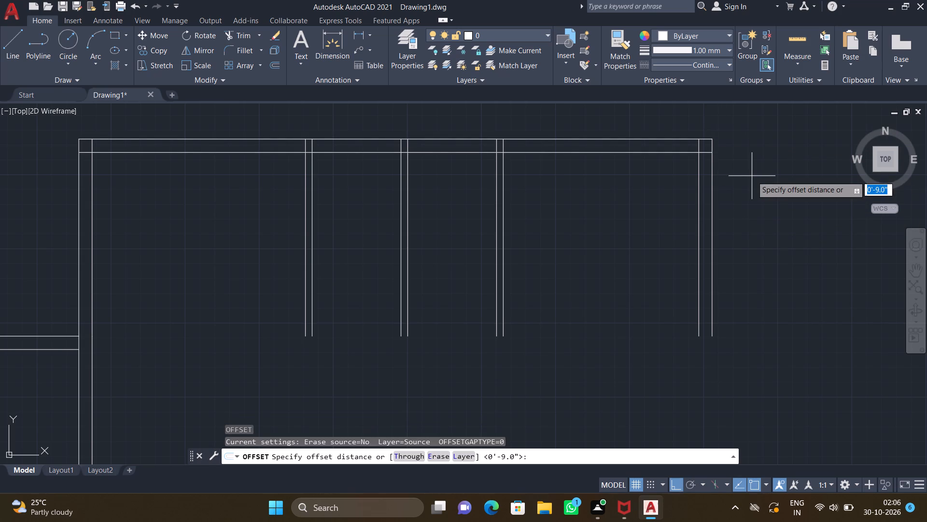
type("12")
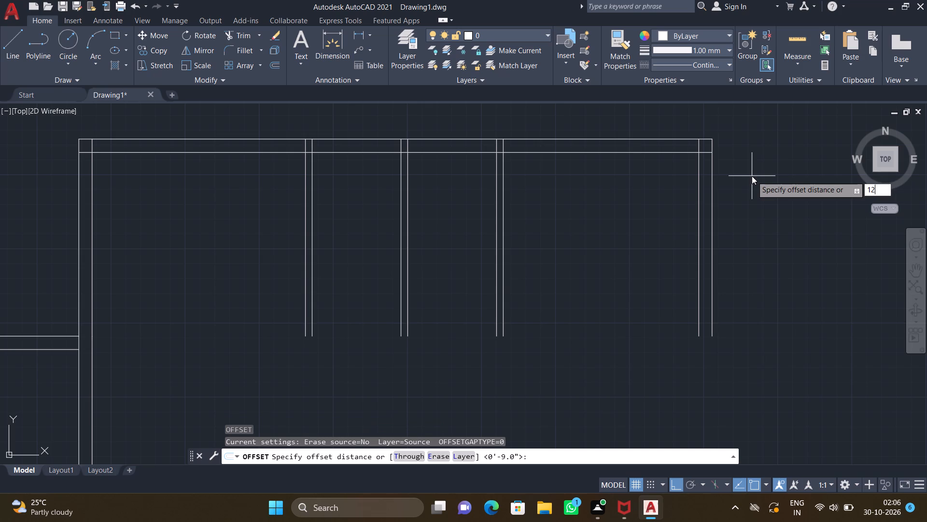
key("apostrophe")
key("Return")
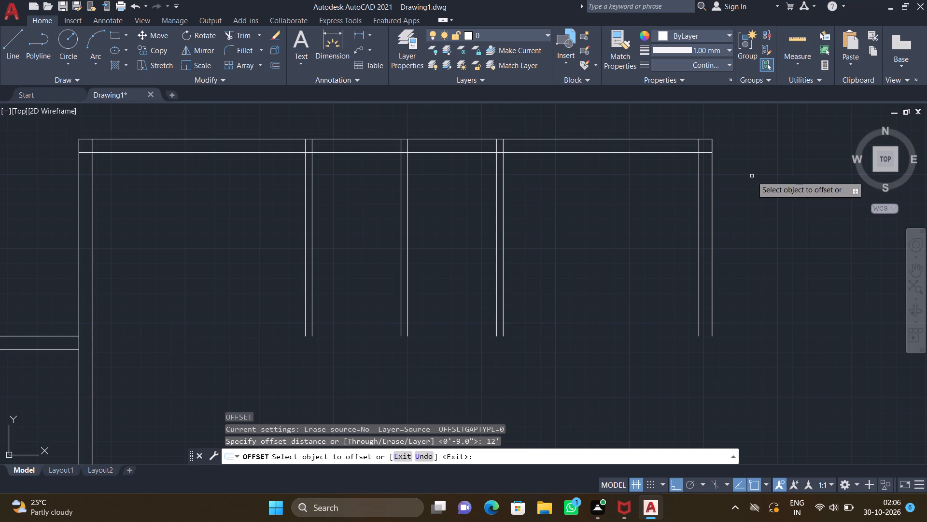
left_click(239, 152)
left_click(243, 278)
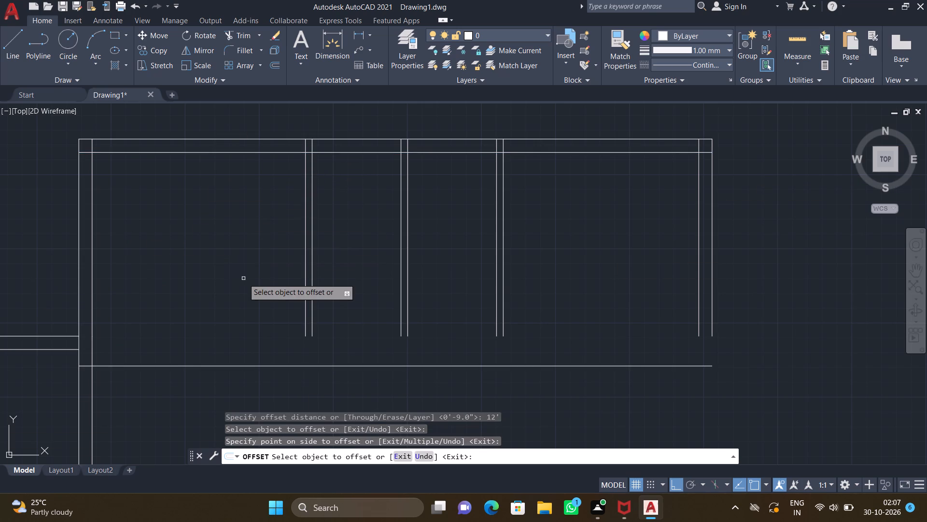
key("Return")
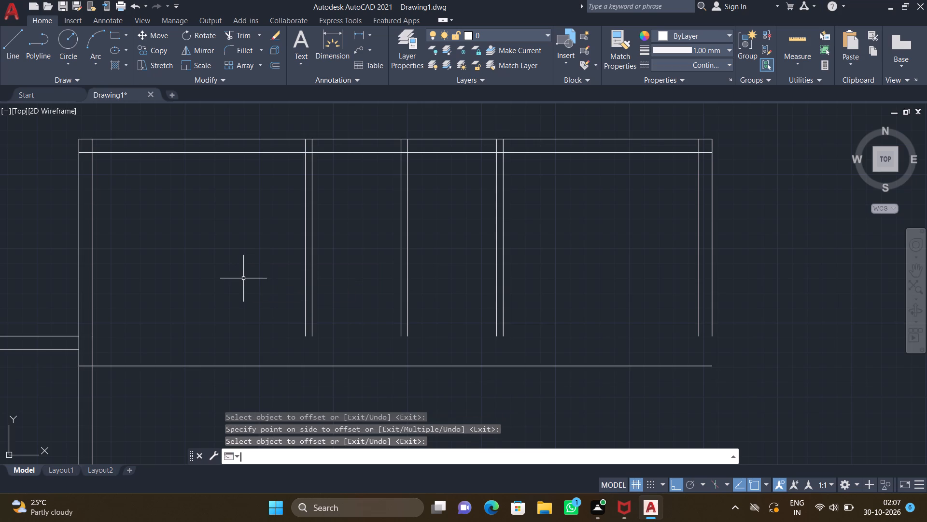
Extend both faces of the three partitions and the east wall south to the new horizontal line.
type("EX")
key("Return")
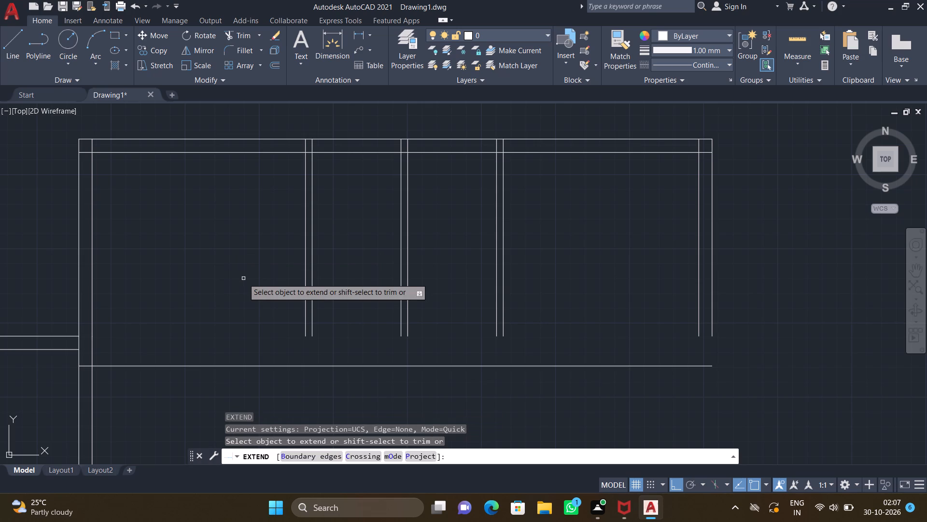
left_click(305, 326)
left_click(312, 330)
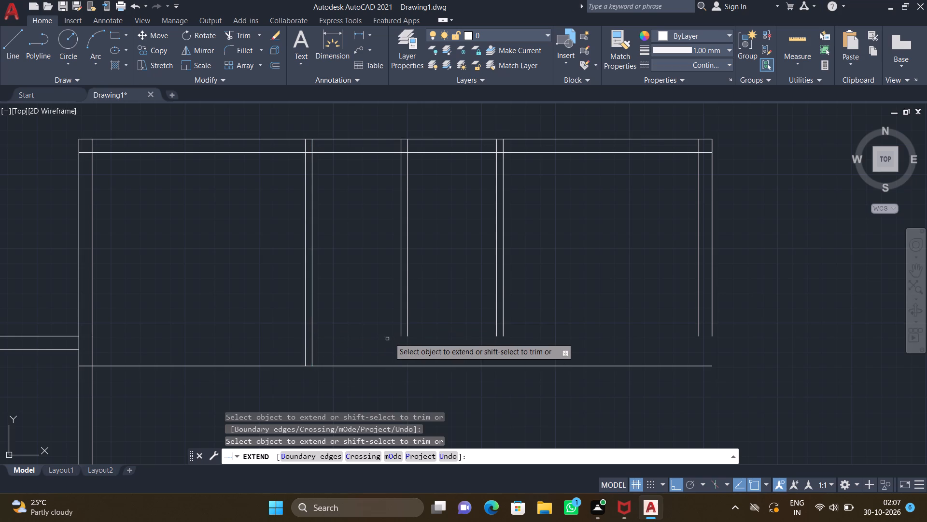
left_click(399, 329)
left_click(407, 331)
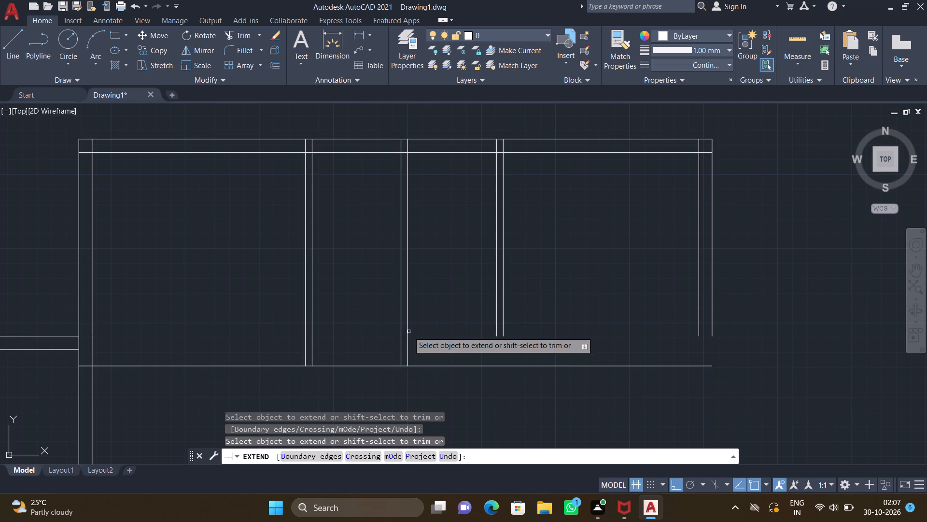
left_click(496, 332)
left_click(504, 331)
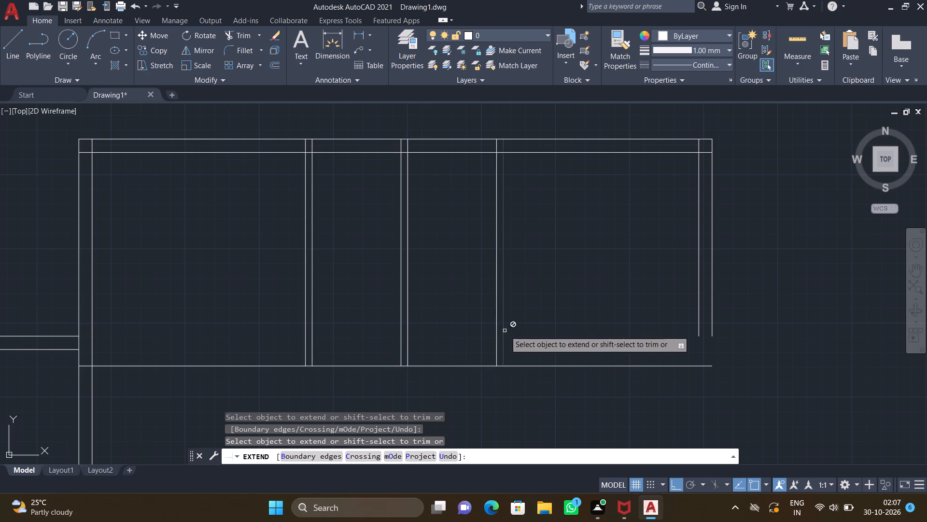
left_click(713, 324)
left_click(701, 319)
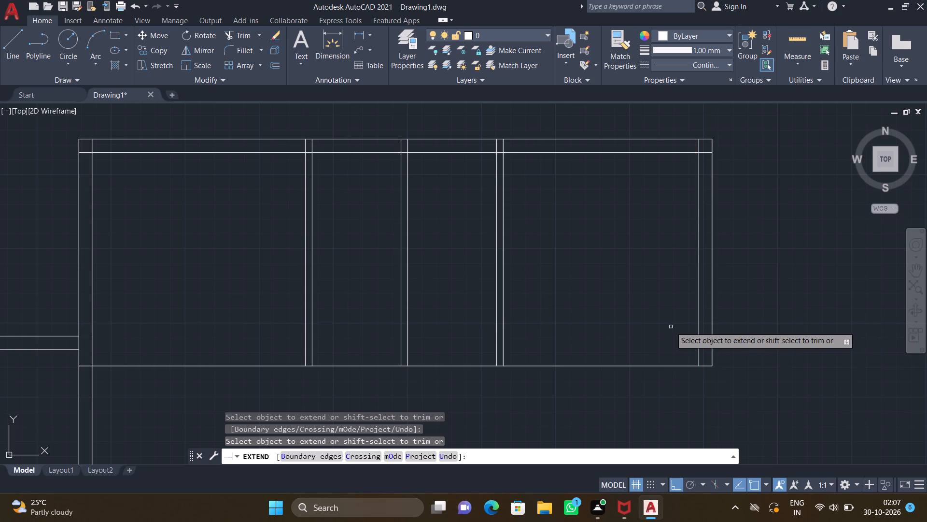
key("Return")
Offset the rooms' southern horizontal line 4.5" to the south to form the wall thickness.
scroll(656, 347, "down", 3)
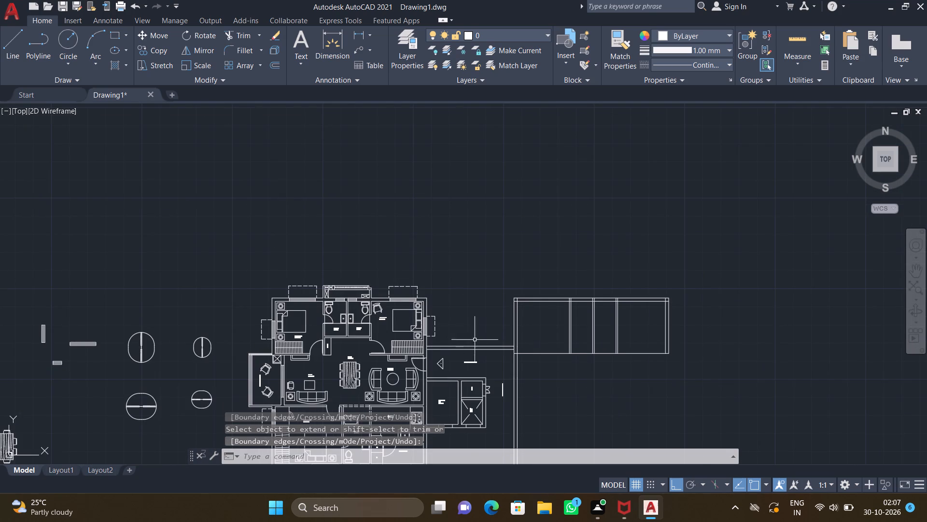
scroll(612, 373, "up", 2)
key("o")
key("Return")
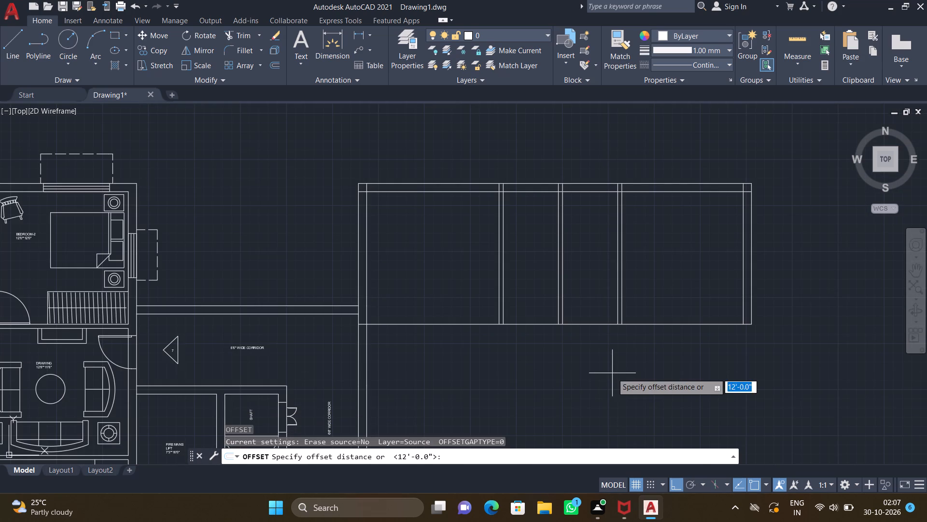
type("4.5\"")
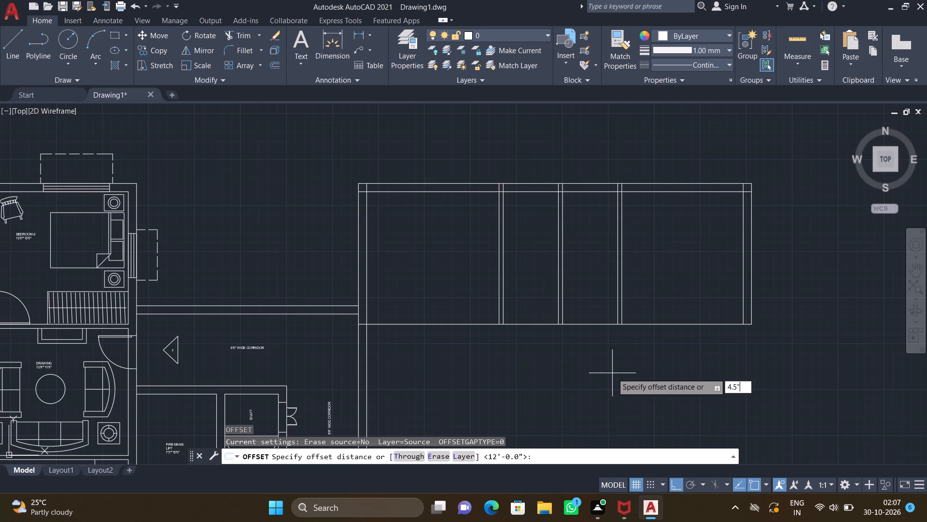
key("Return")
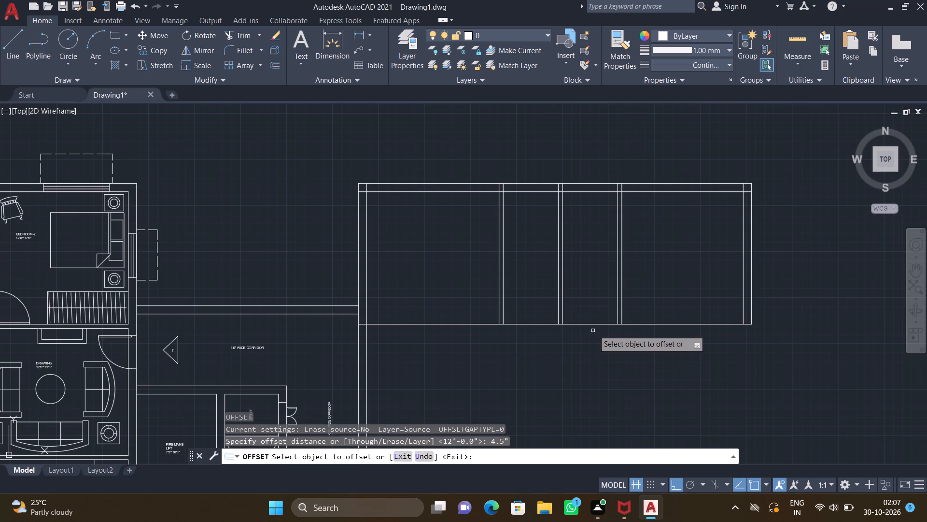
left_click(595, 324)
left_click(599, 345)
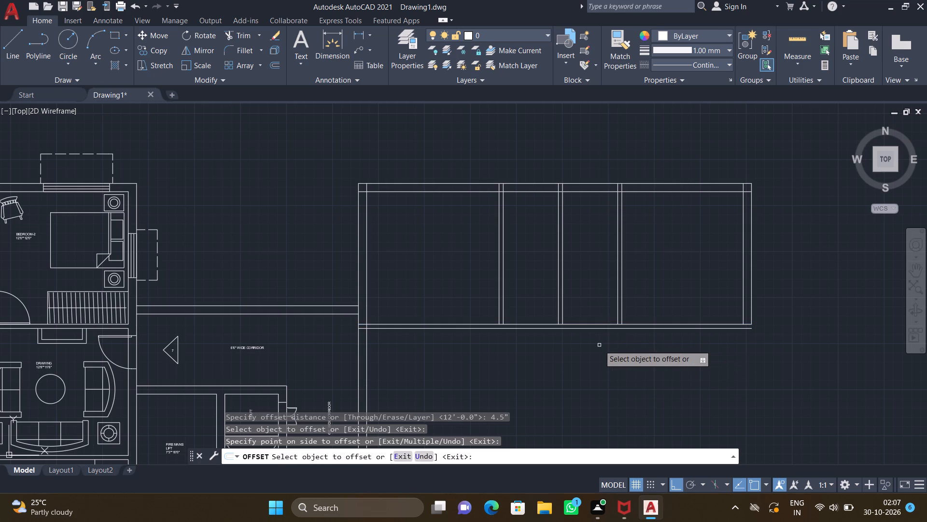
key("Return")
Extend both faces of the three partitions and the east wall to the south wall's outer line.
type("EX")
key("Return")
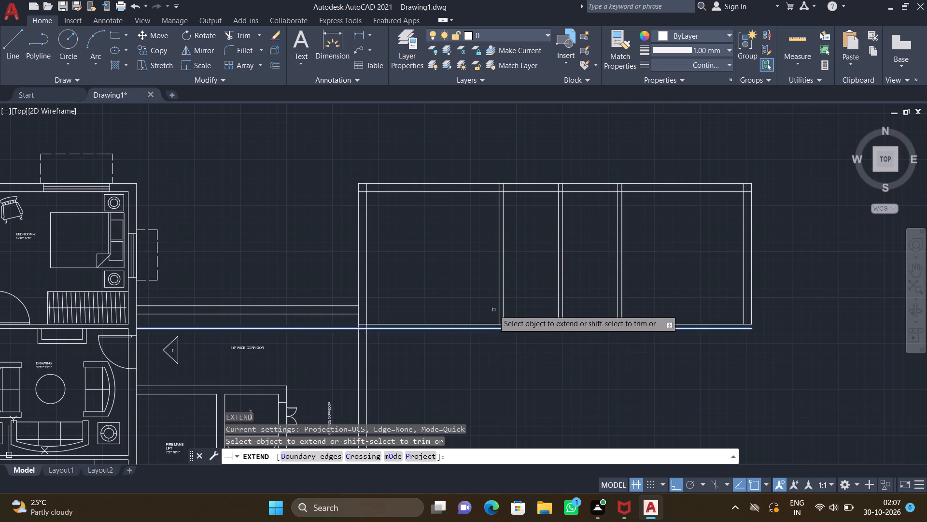
scroll(499, 322, "up", 2)
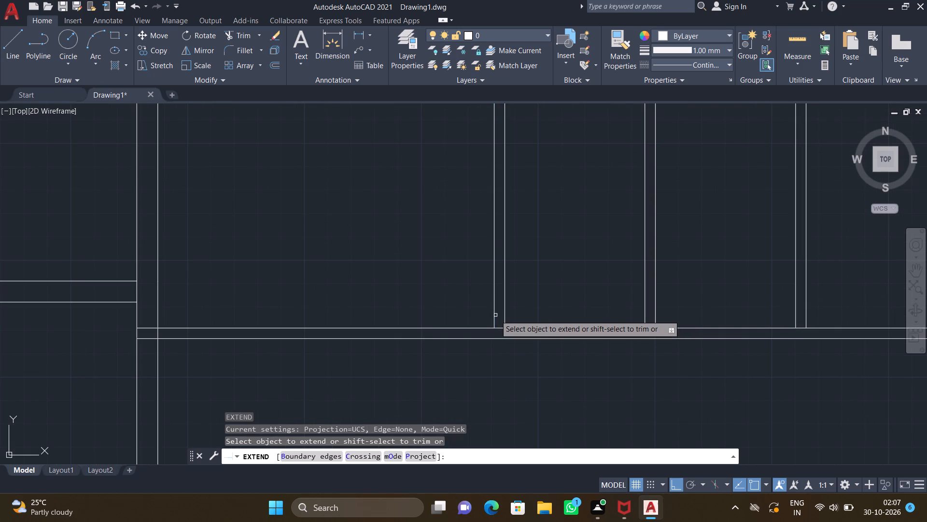
left_click(495, 315)
left_click(505, 307)
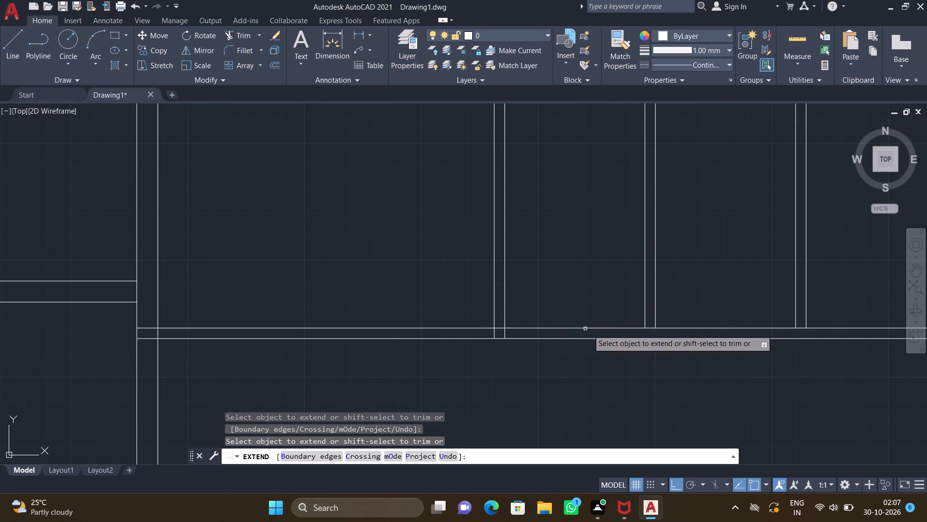
left_click(645, 318)
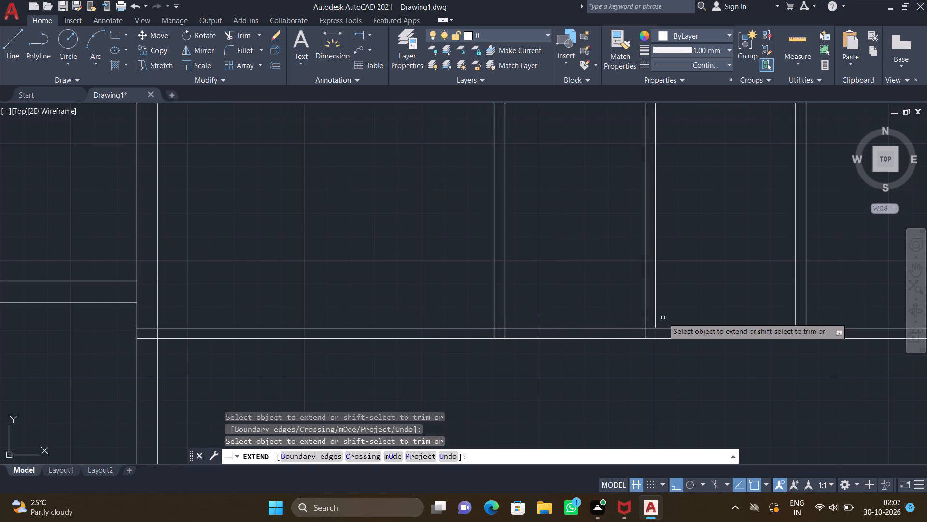
left_click(656, 314)
middle_click(520, 367)
scroll(644, 384, "down", 2)
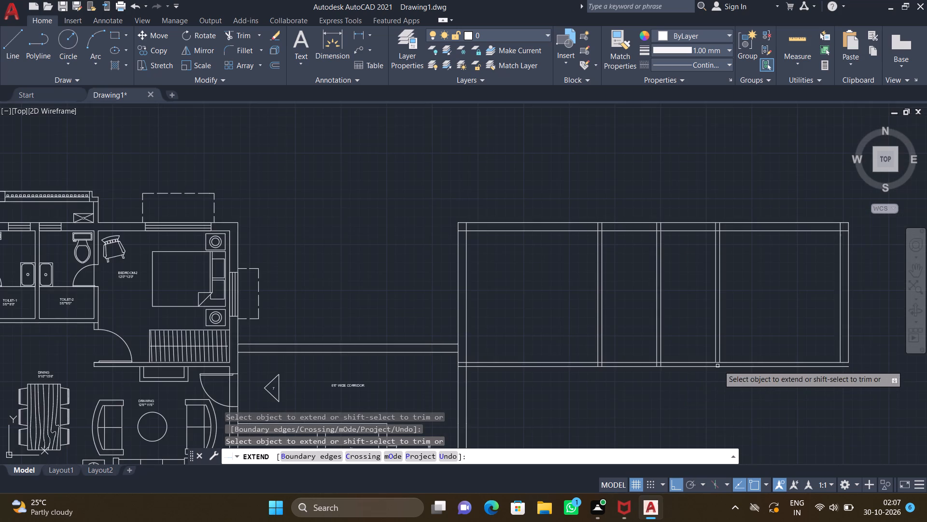
scroll(720, 358, "up", 3)
left_click(692, 358)
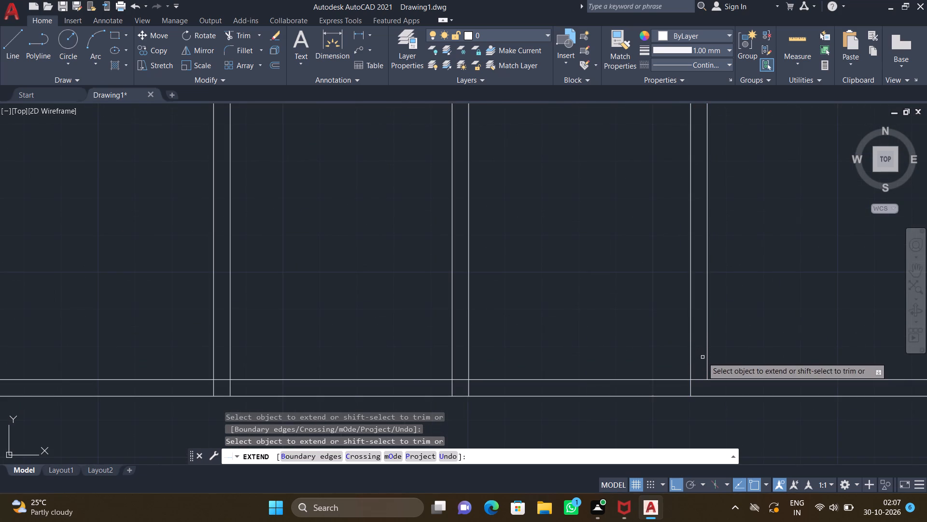
left_click(706, 357)
scroll(750, 394, "down", 3)
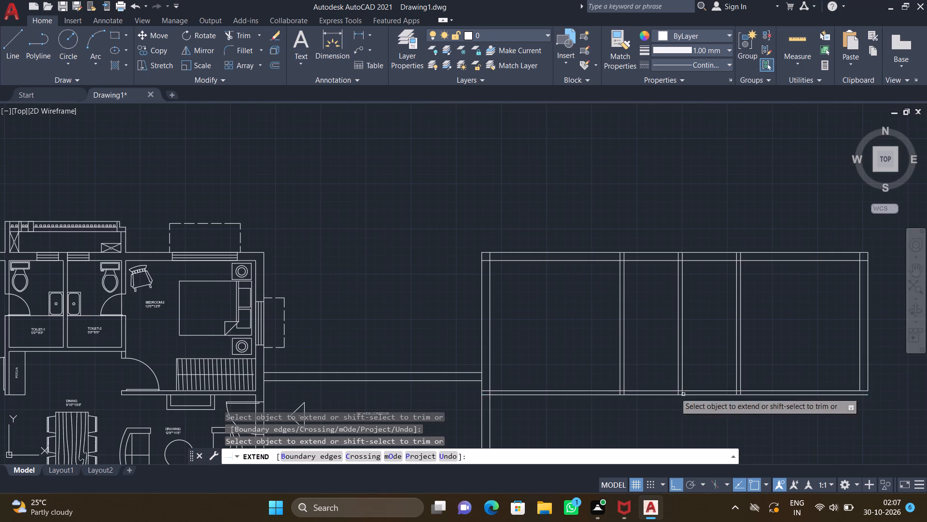
scroll(885, 379, "up", 3)
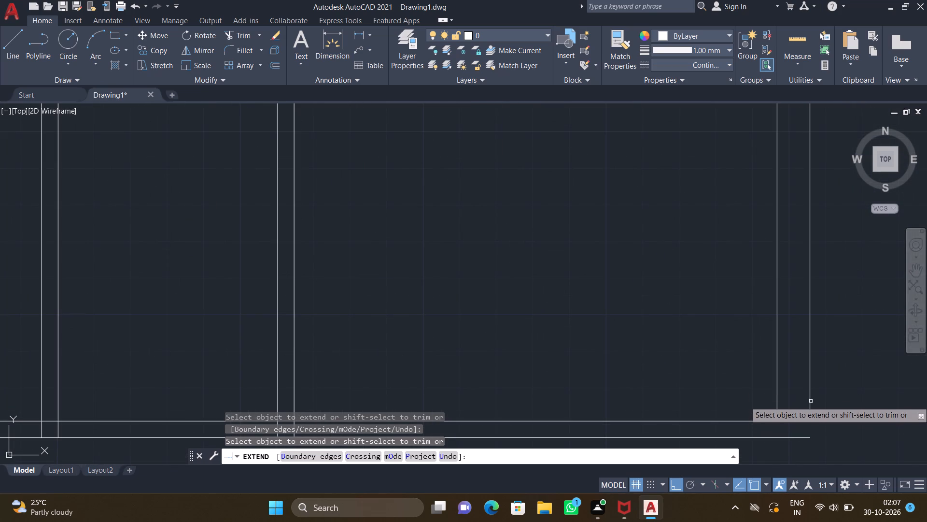
left_click(809, 400)
left_click(775, 388)
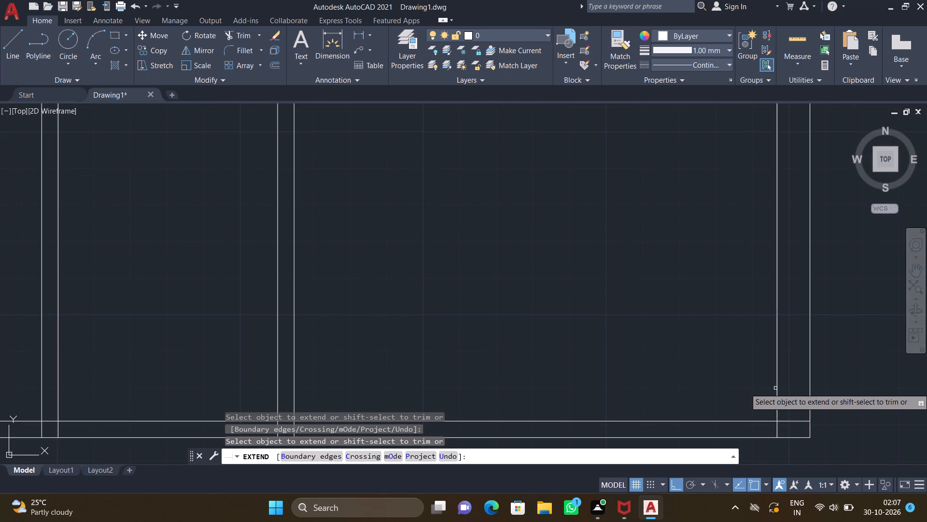
scroll(716, 392, "down", 3)
key("Return")
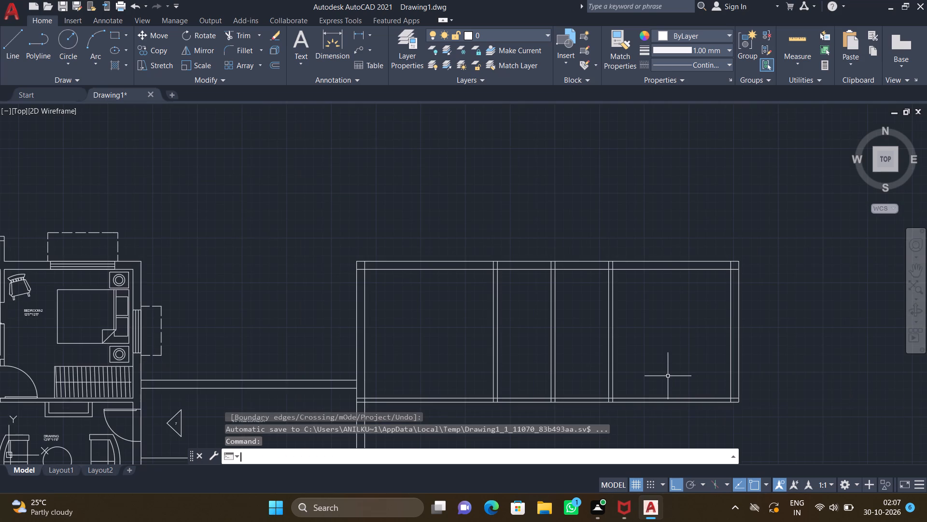
Trim away the south wall lines across the two narrow bays between the first, second and third partitions.
type("TR")
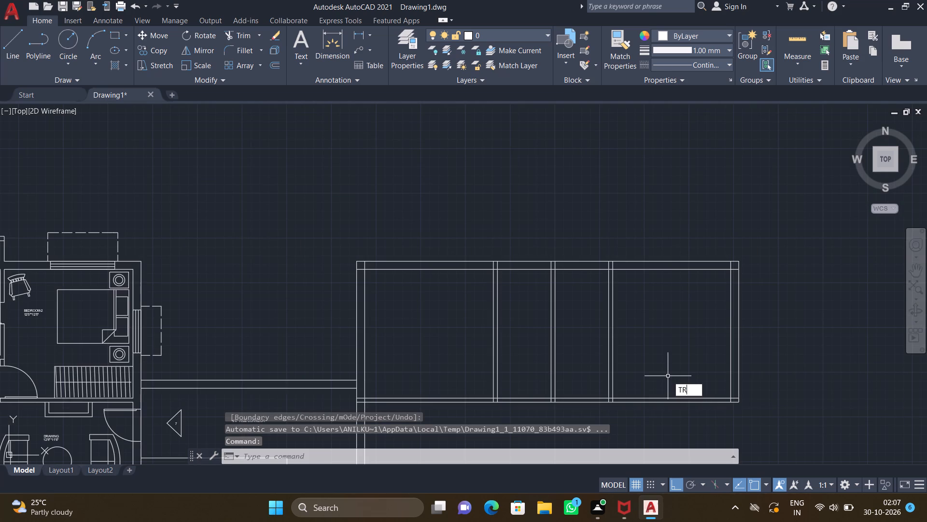
key("Return")
scroll(664, 378, "down", 1)
middle_click_drag(615, 395, 553, 329)
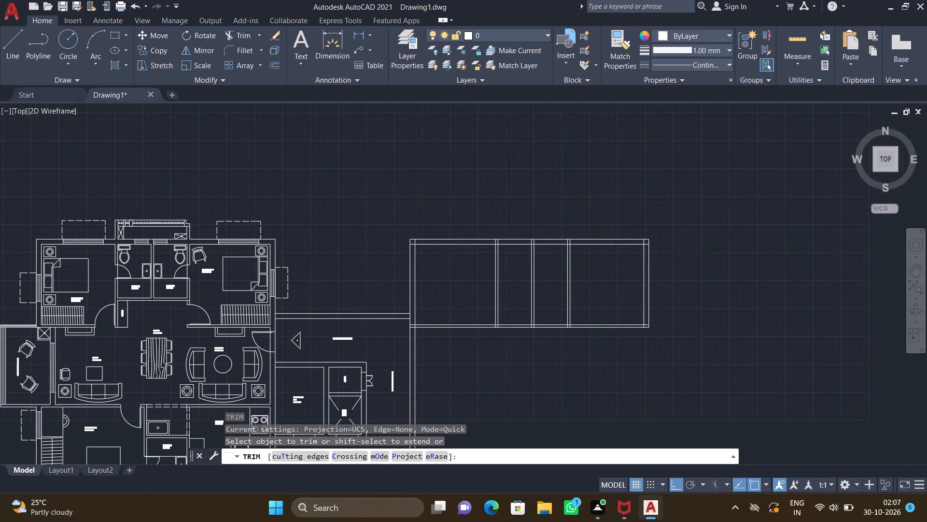
scroll(518, 322, "up", 2)
left_click_drag(506, 311, 520, 366)
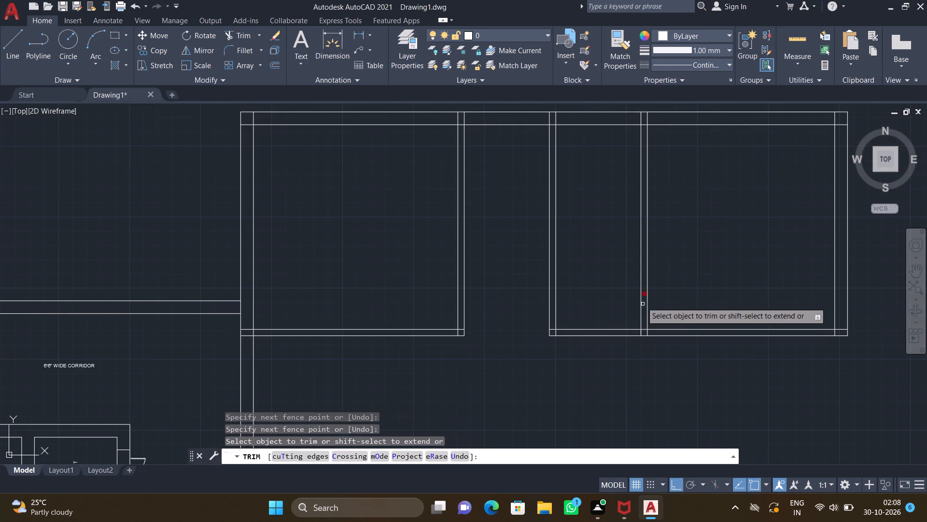
left_click_drag(596, 293, 603, 367)
key("Return")
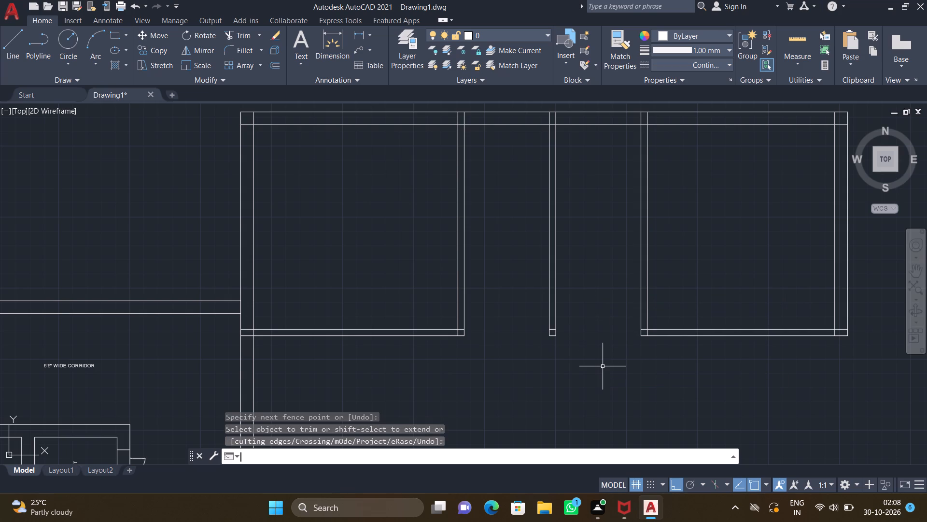
Offset the north wall's inner line 8' to the south across the narrow bays.
key("o")
key("Return")
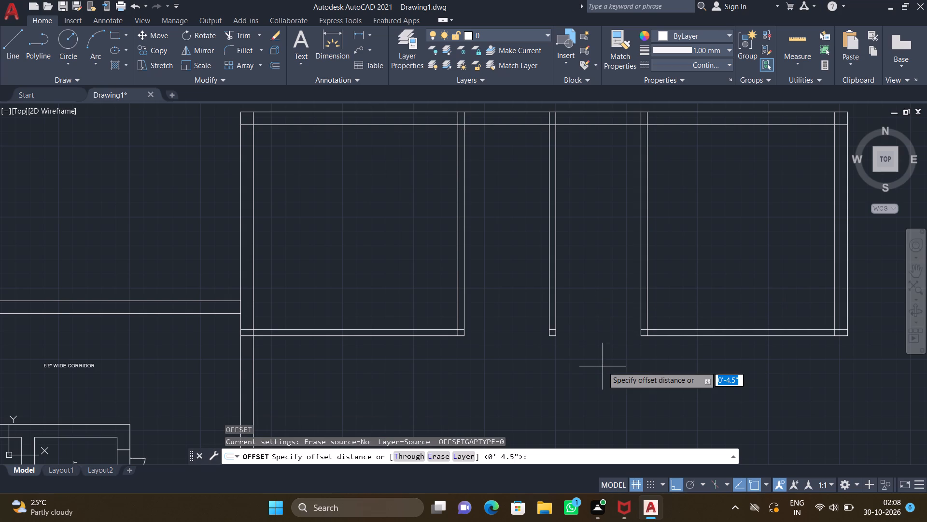
type("8'")
key("Return")
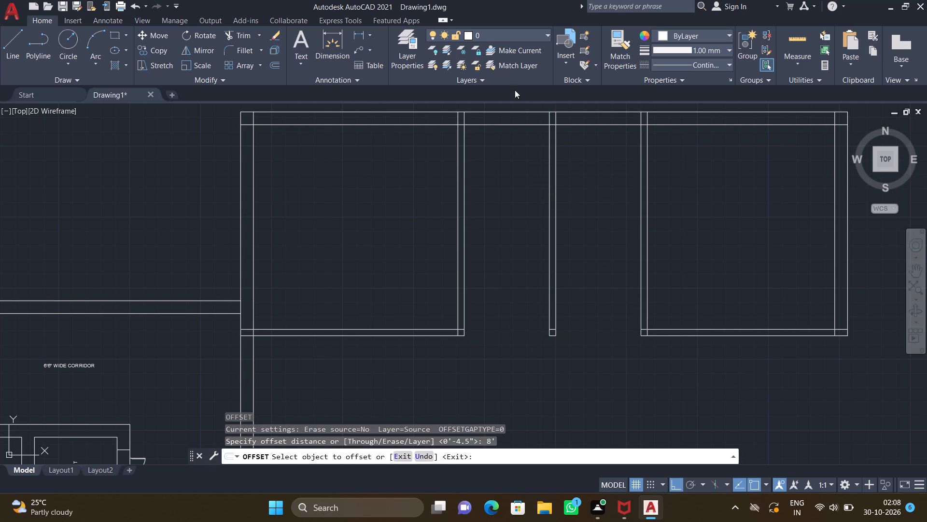
left_click(504, 124)
left_click(517, 230)
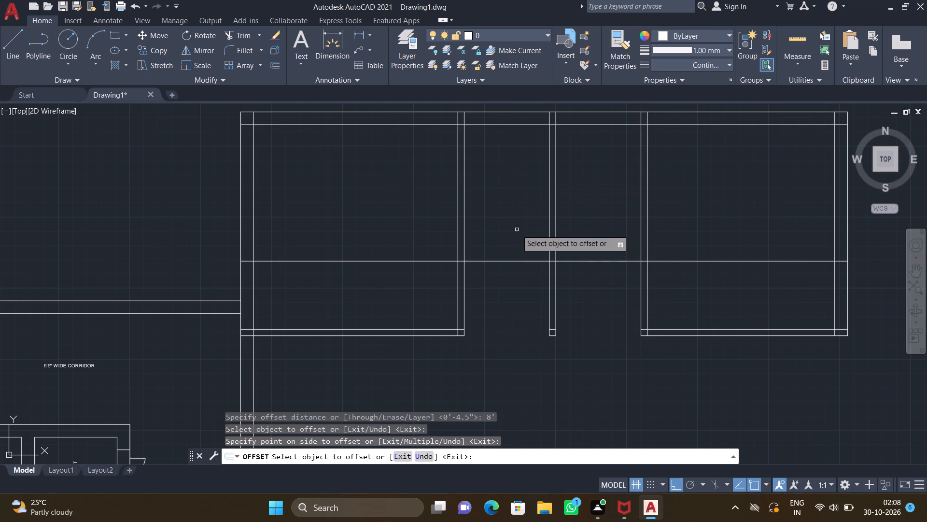
Trim the new horizontal line out of the two bedrooms and the outer west and east walls, keeping it across the two narrow bays.
key("Return")
type("TR")
key("Return")
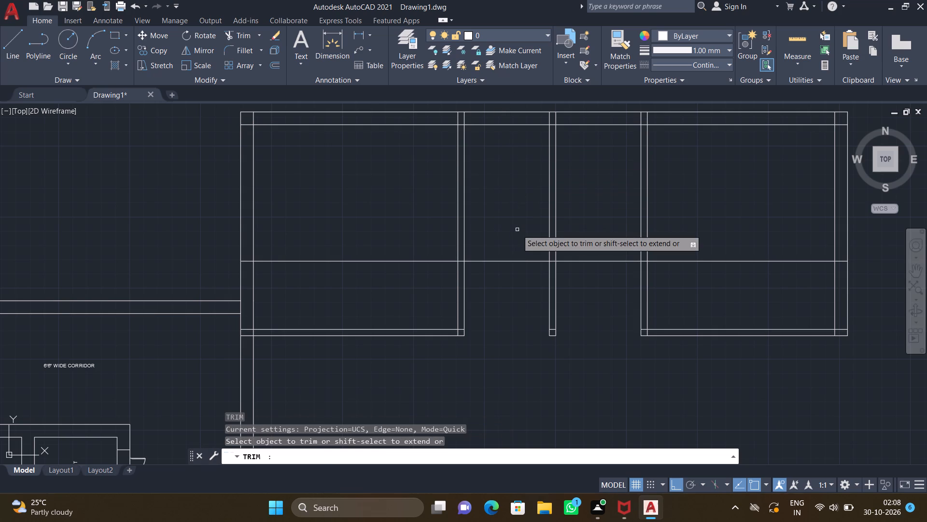
left_click_drag(372, 255, 379, 283)
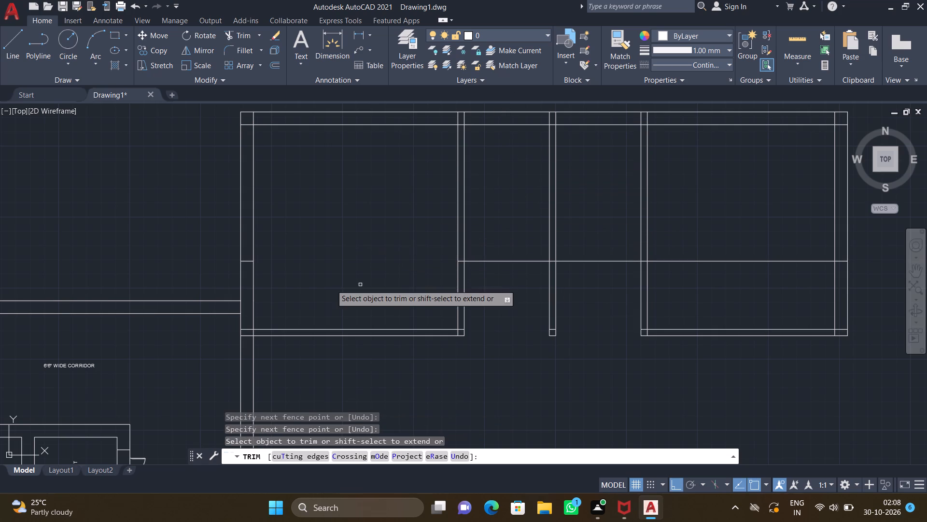
scroll(253, 266, "up", 2)
left_click(238, 252)
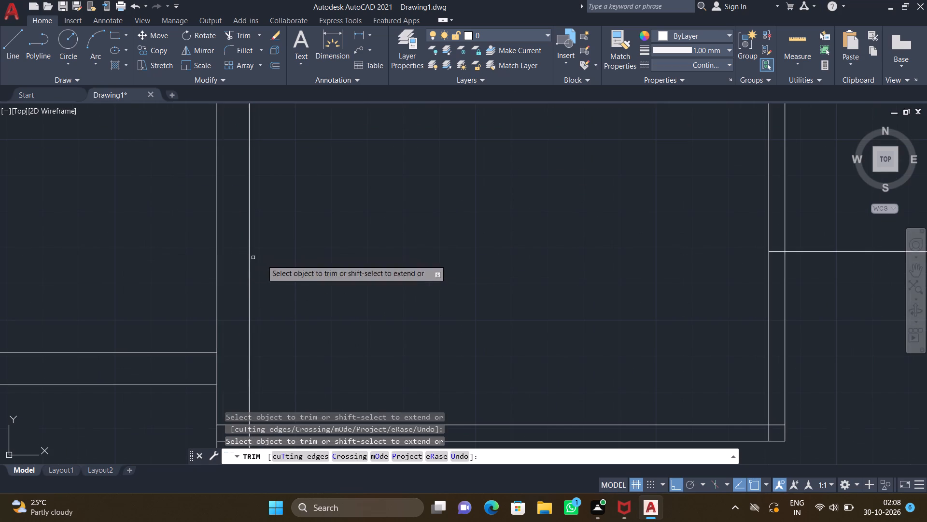
scroll(379, 290, "down", 2)
middle_click_drag(748, 350, 503, 294)
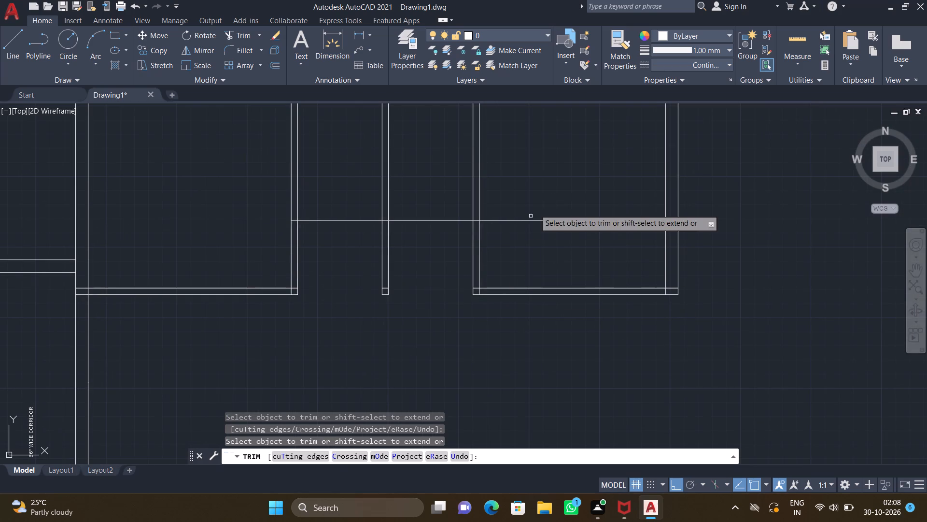
left_click_drag(554, 198, 565, 242)
scroll(670, 218, "up", 1)
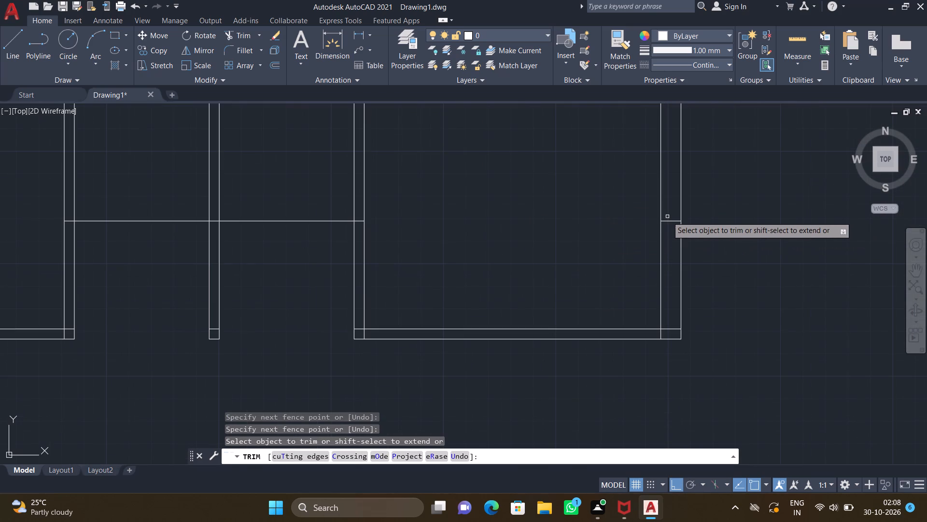
left_click_drag(668, 217, 670, 229)
key("Return")
Offset the horizontal line across the two narrow bays 4.5" to the south to form the toilets' wall thickness.
scroll(660, 233, "down", 2)
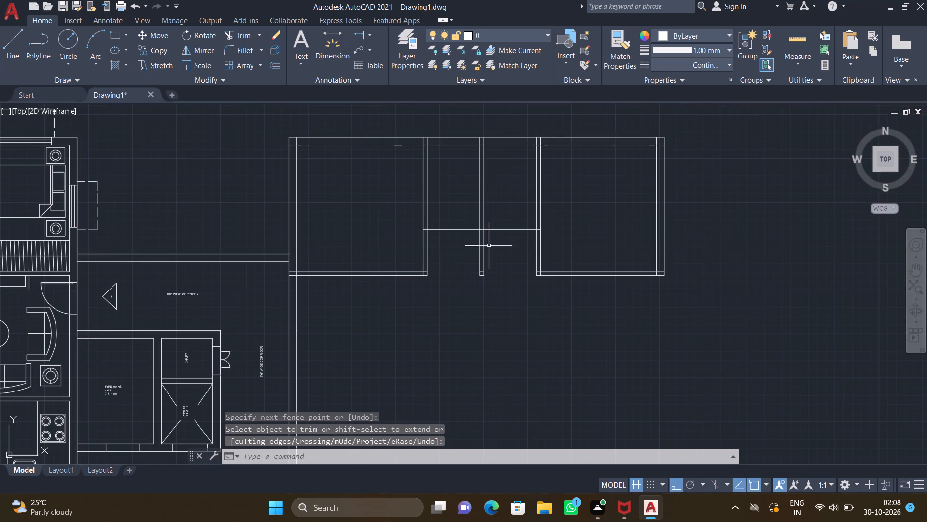
key("o")
key("Return")
type("4.5\"")
key("Return")
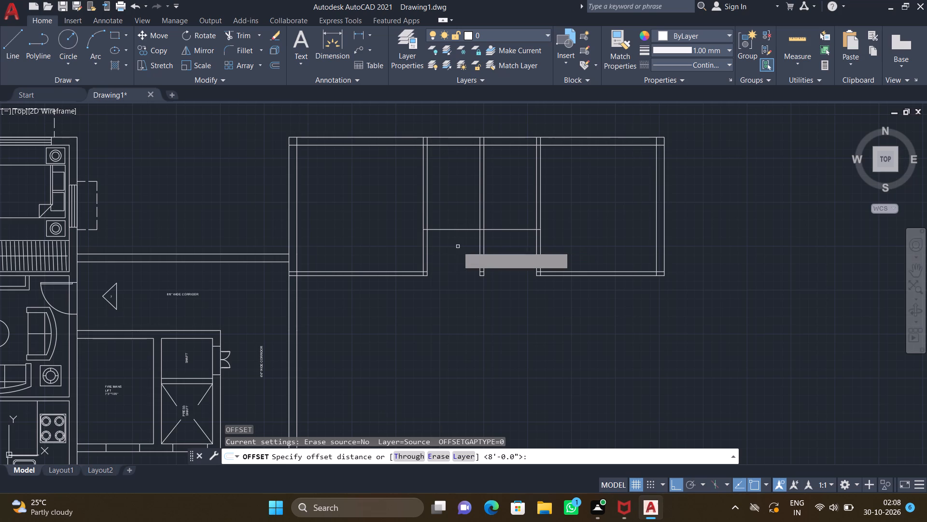
left_click(462, 229)
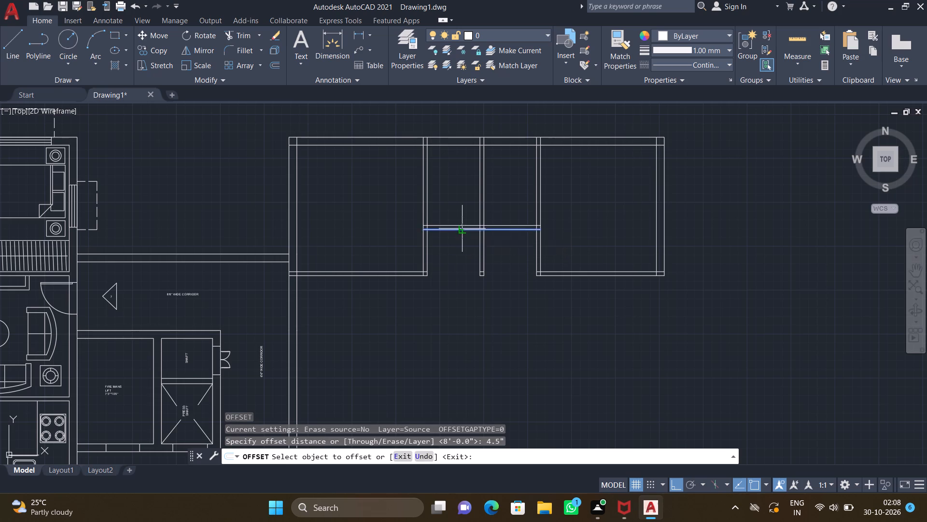
left_click(463, 241)
key("Return")
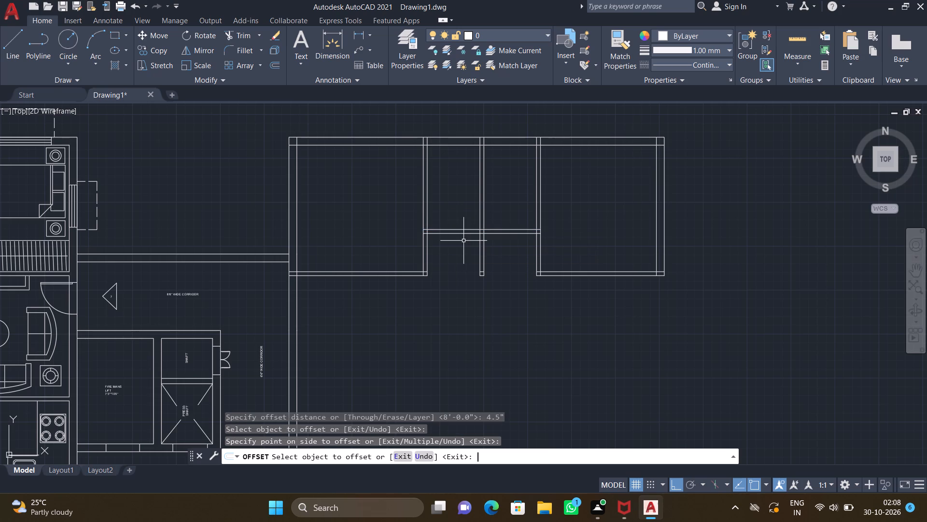
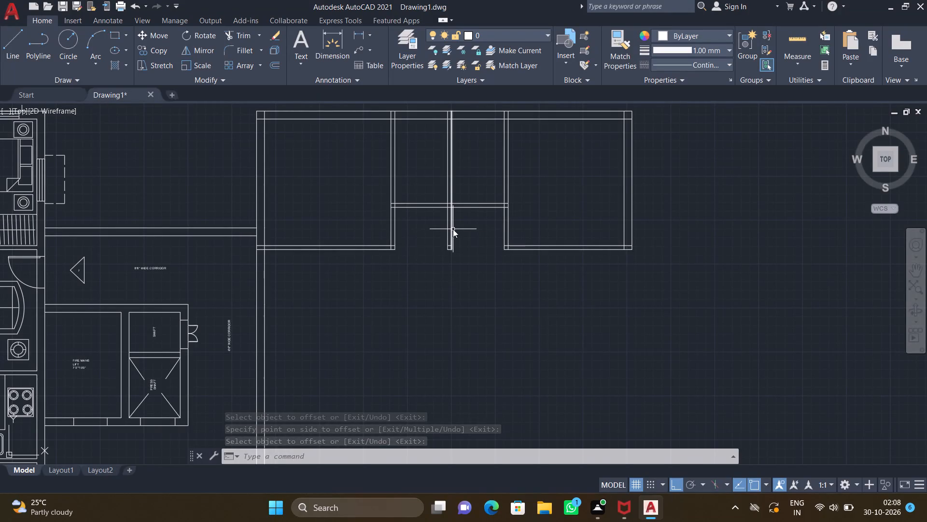
Trim away the middle partition wall's lines below the cross wall between the two large rooms, including the leftover end stub.
key("r")
key("Return")
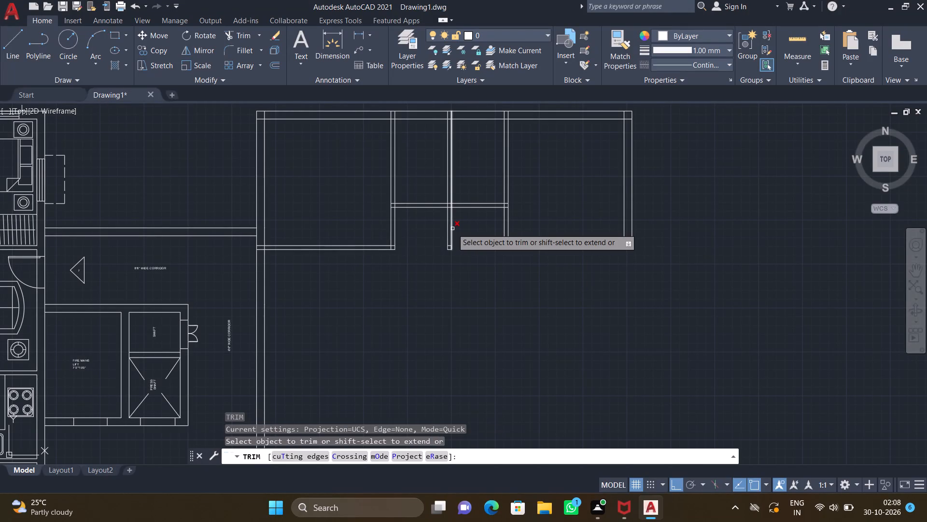
scroll(443, 229, "up", 2)
left_click_drag(431, 228, 461, 230)
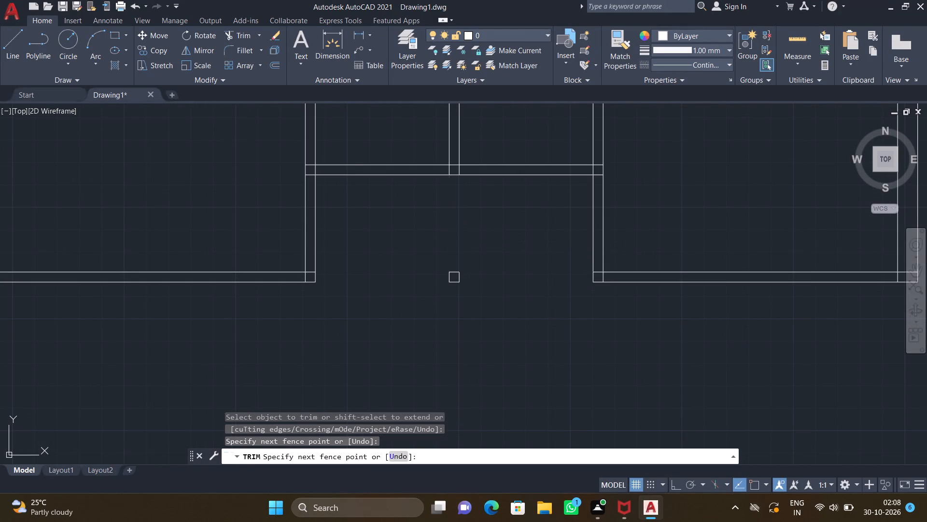
scroll(451, 276, "up", 2)
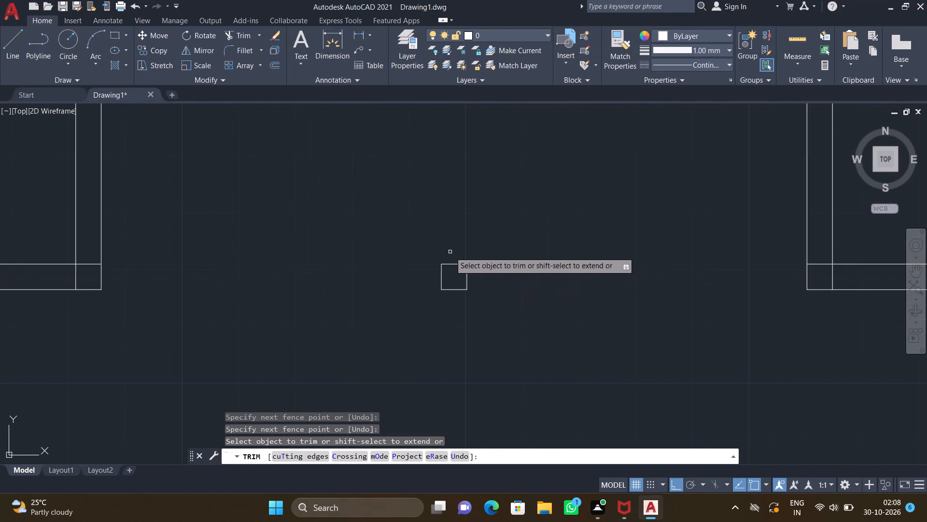
left_click_drag(450, 252, 455, 294)
left_click_drag(418, 276, 498, 284)
scroll(492, 276, "down", 3)
middle_click_drag(481, 281, 534, 271)
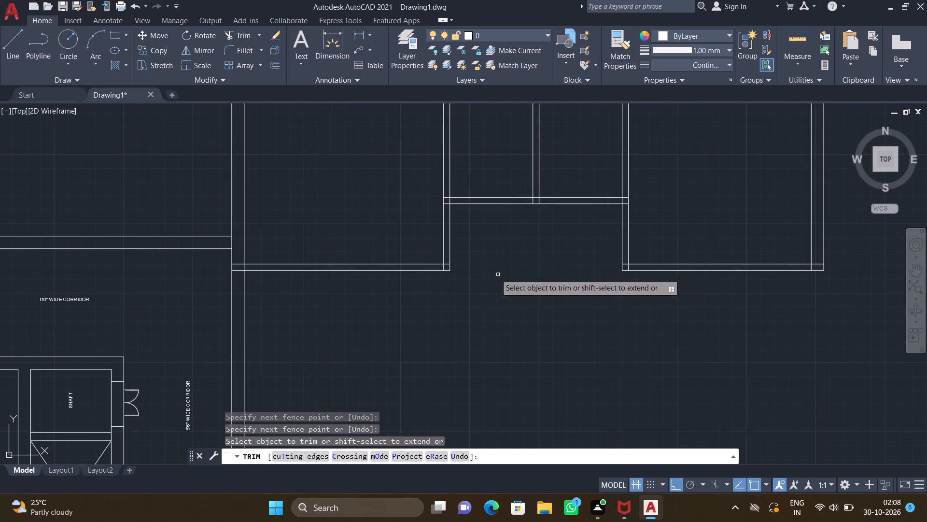
scroll(461, 272, "down", 1)
key("Return")
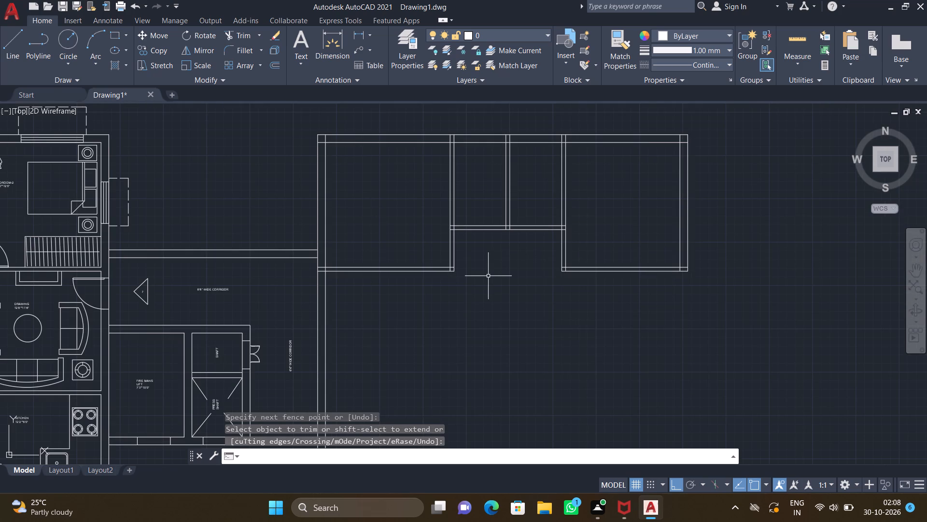
Offset the outer bottom wall line of the large room beside the corridor 11'6" downward.
key("o")
key("Return")
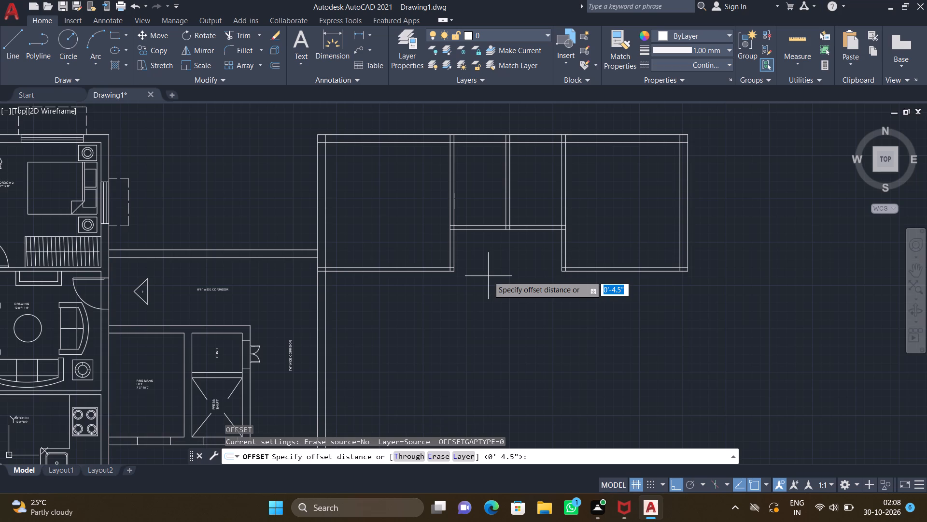
type("11'")
type("6\"")
key("Return")
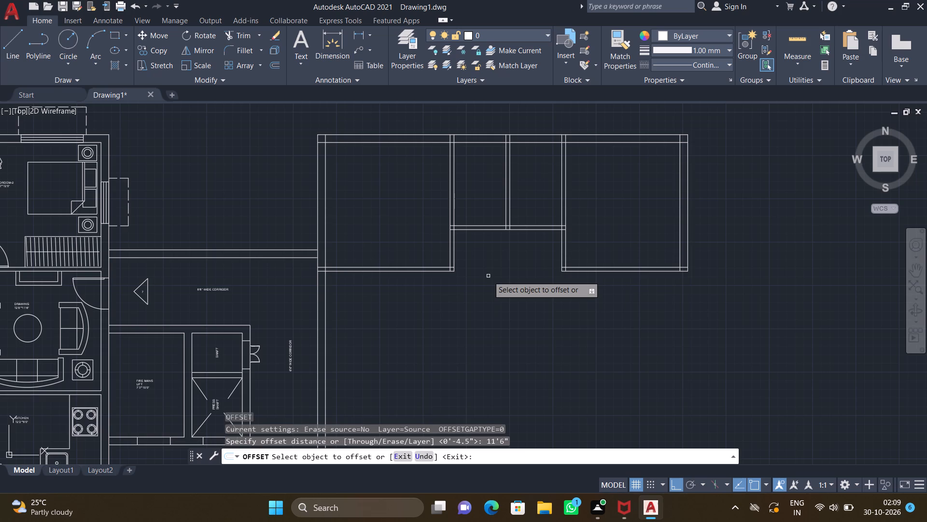
middle_click_drag(409, 346, 392, 291)
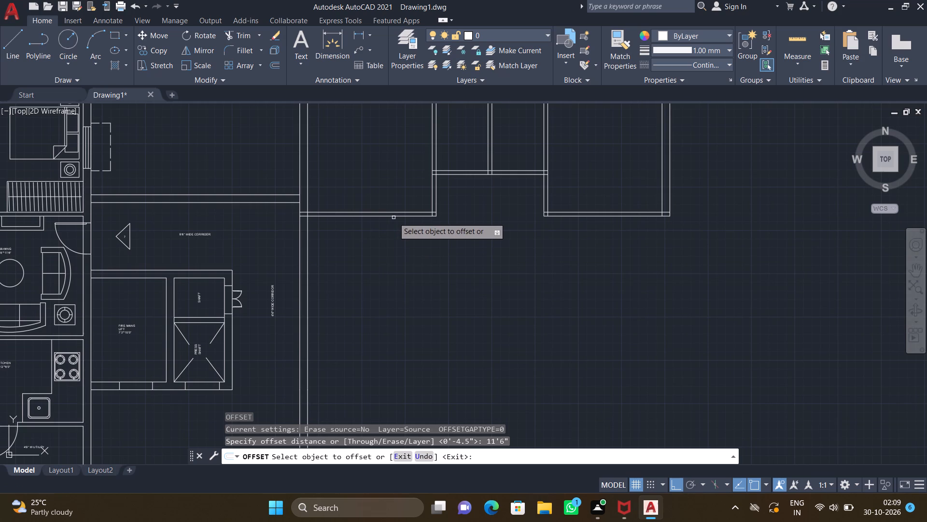
left_click(393, 217)
left_click(410, 305)
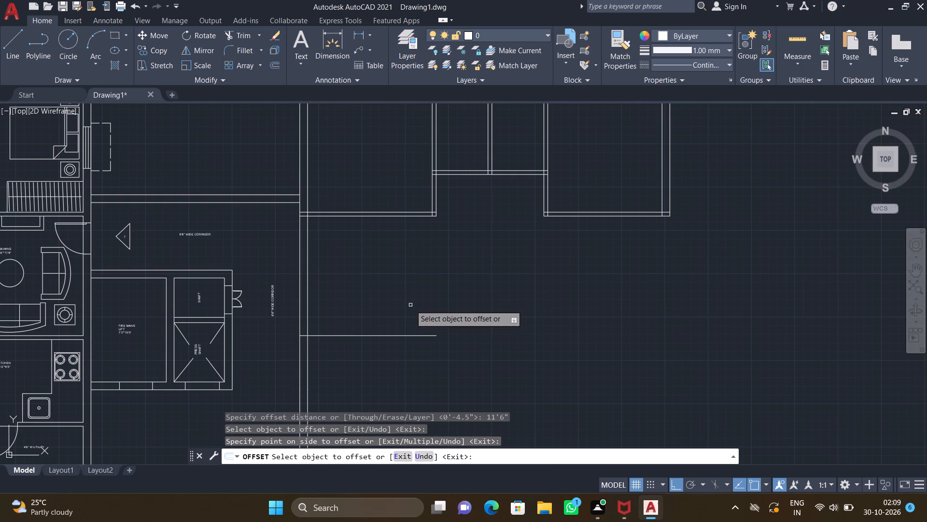
key("Return")
Draw a vertical line from the far-right room's lower outer corner down to roughly the level of the opposite long wall's lower end.
scroll(419, 279, "down", 1)
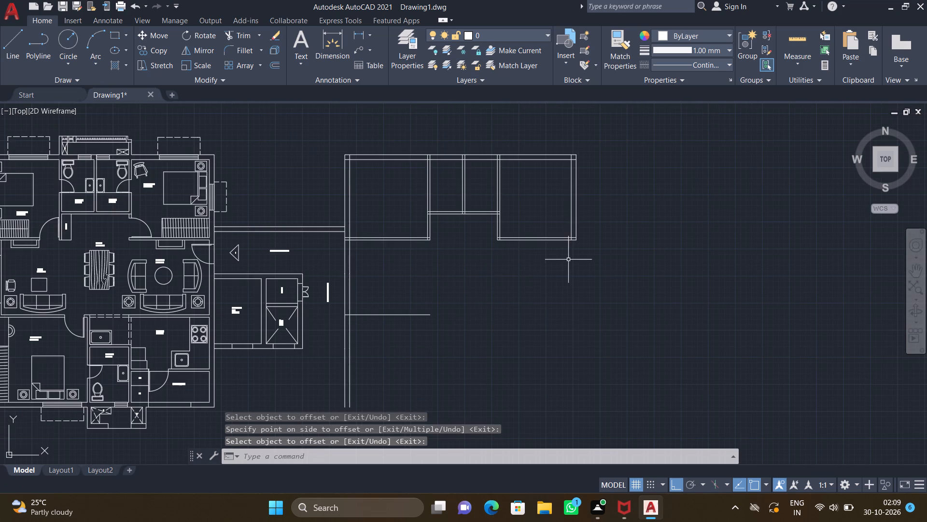
scroll(573, 256, "up", 2)
key("l")
key("Return")
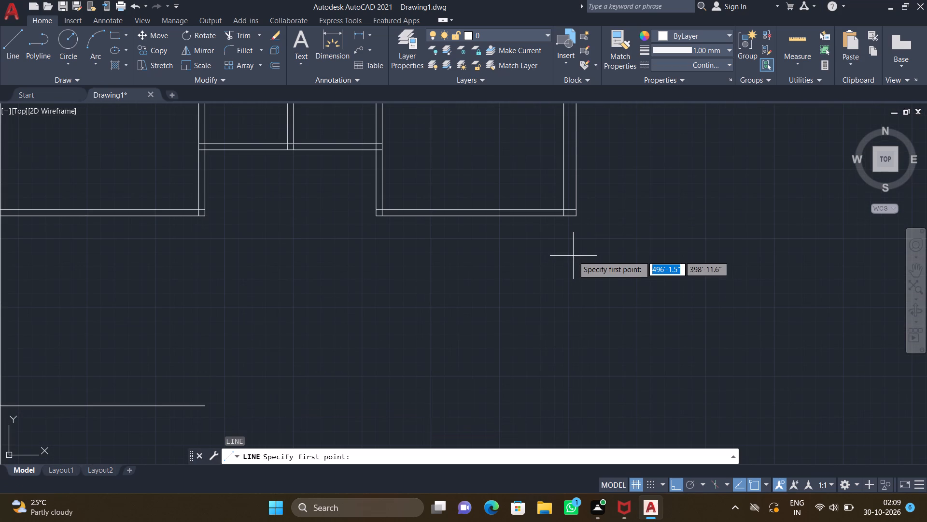
left_click_drag(576, 214, 587, 255)
scroll(593, 358, "down", 4)
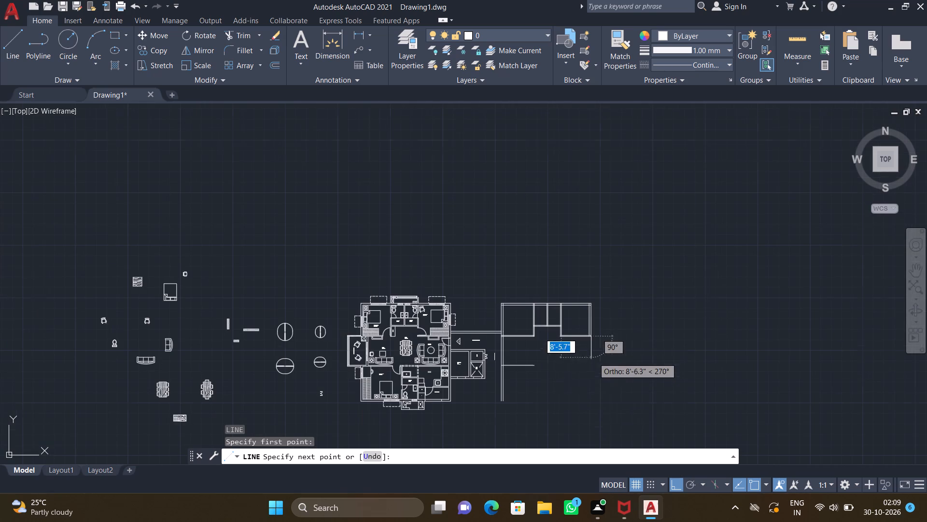
scroll(590, 392, "up", 3)
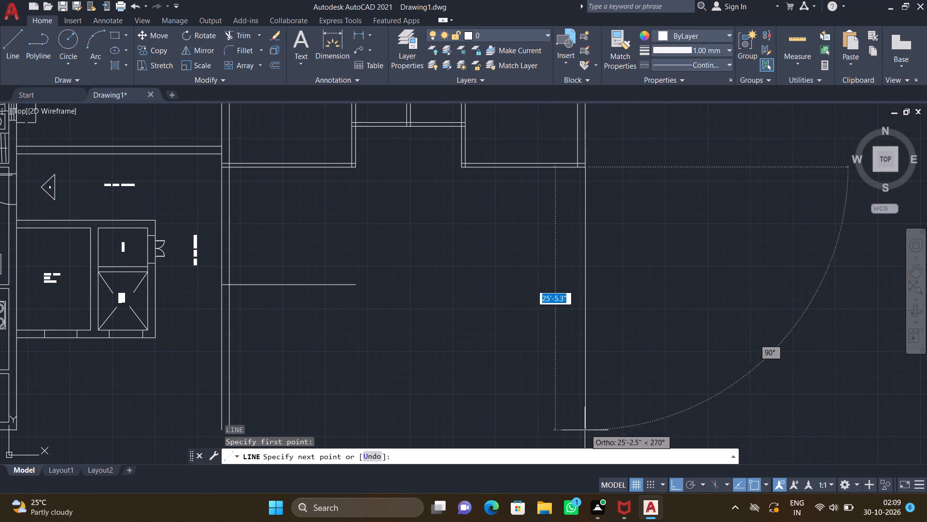
left_click(585, 437)
key("Return")
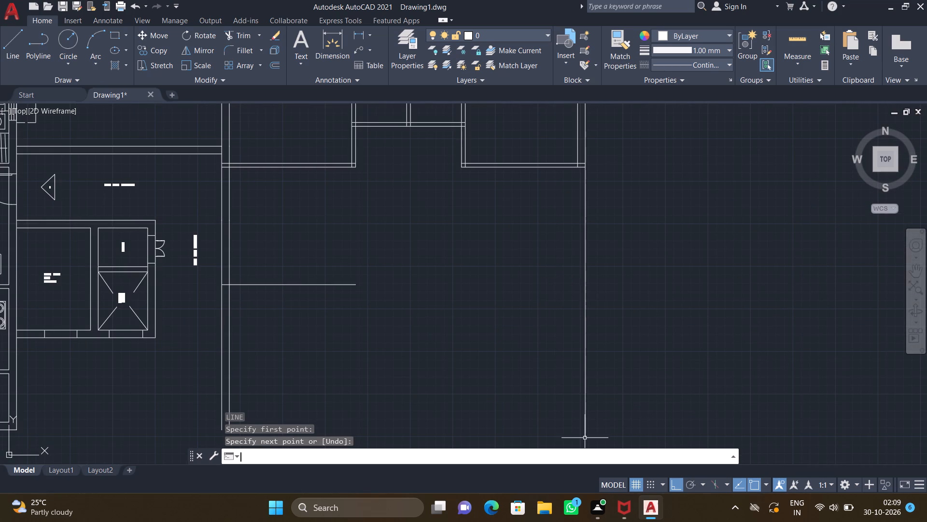
Offset the new vertical line 9" toward the inside of the plan to form the outer wall.
key("o")
key("Return")
type("9\"")
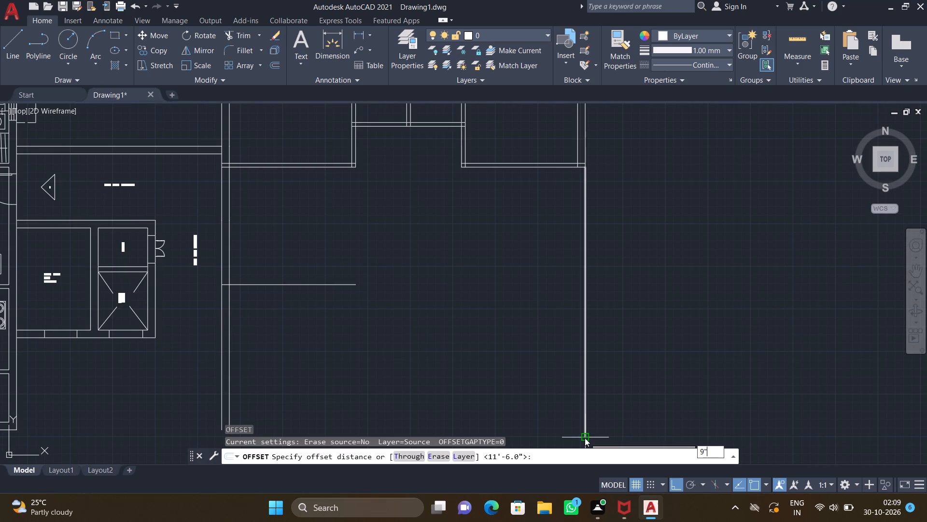
key("Return")
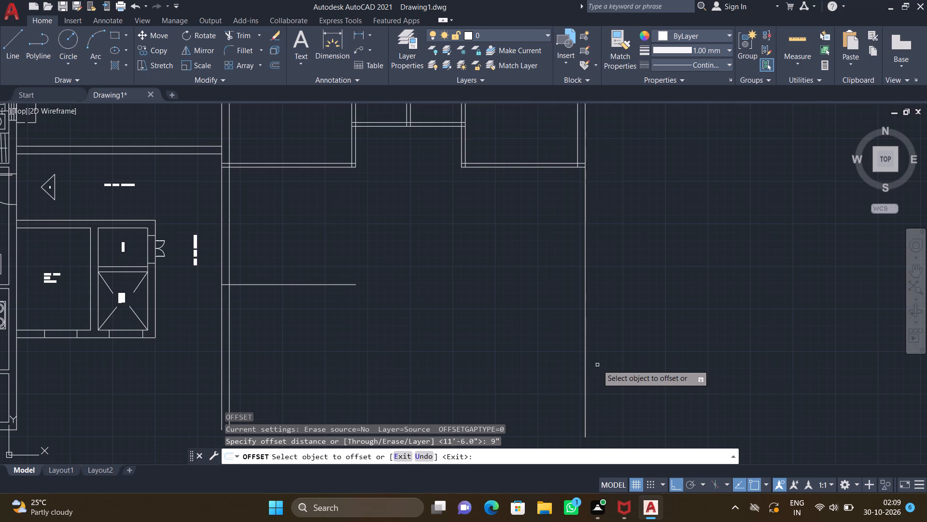
left_click(584, 346)
left_click(549, 342)
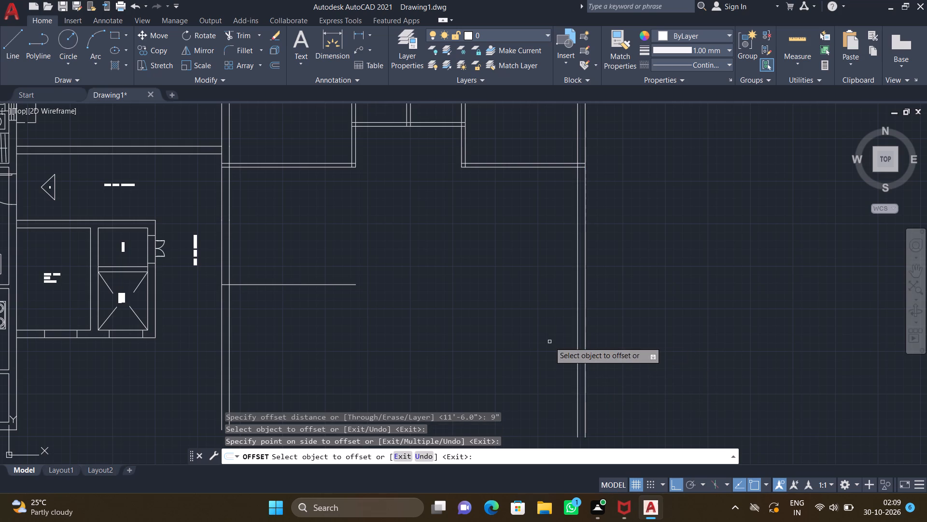
key("Return")
Extend the 11'6" offset line across the plan to the outer line of the new 9" wall.
type("EX")
key("Return")
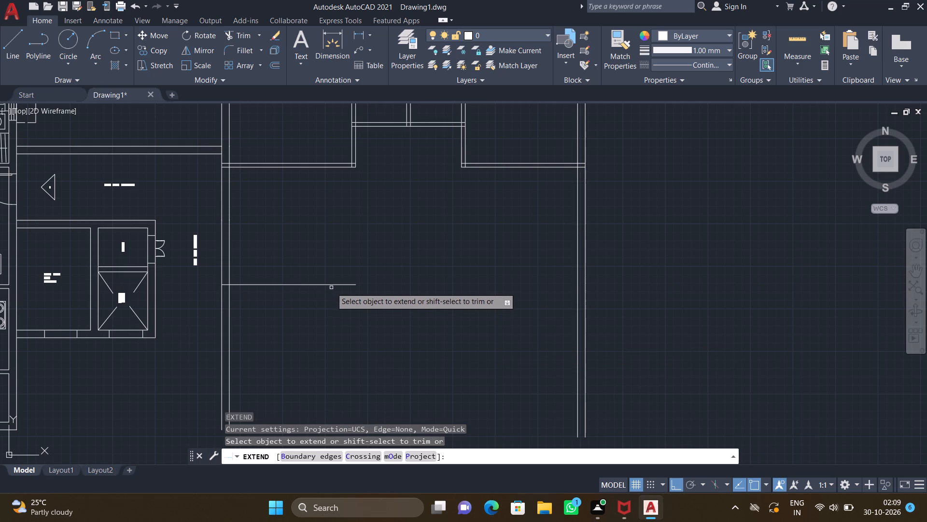
left_click(334, 284)
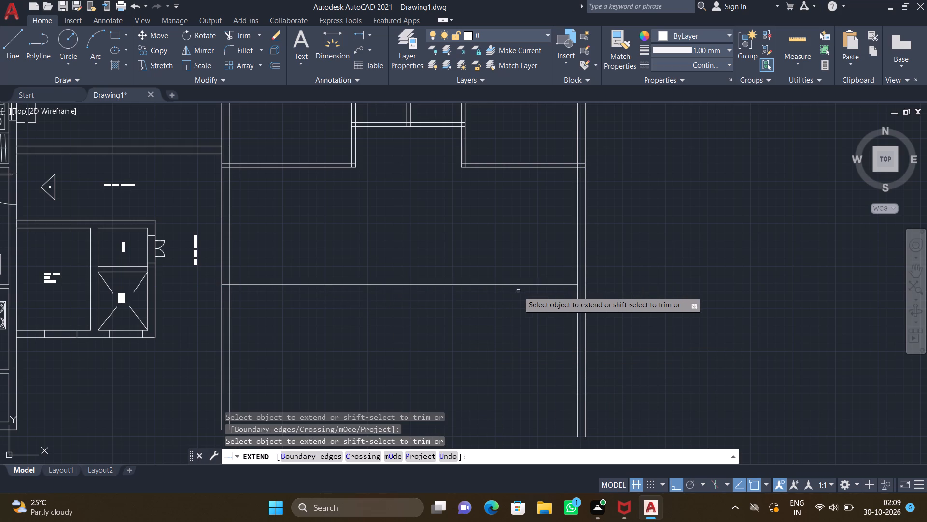
left_click(535, 286)
key("Return")
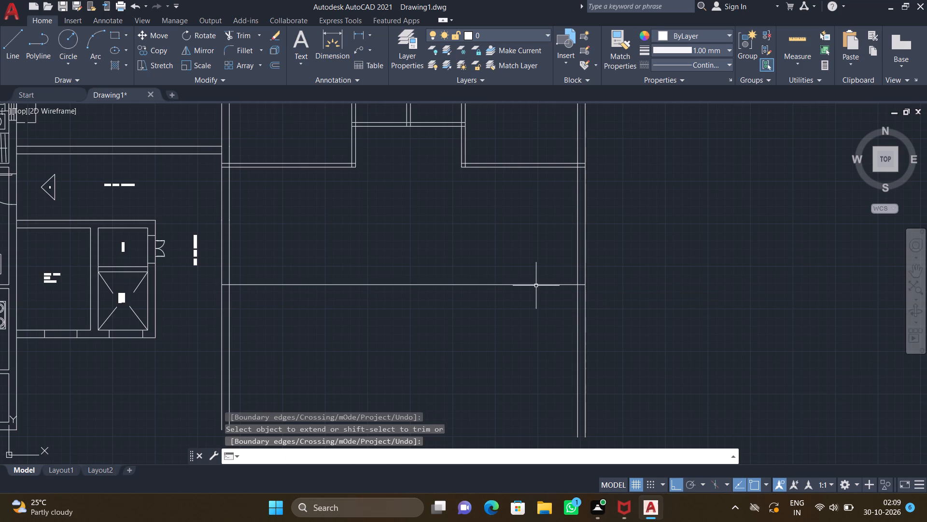
Save the drawing to the Desktop as BUILDING TYPICAL FLOOR PLAN BLOCK-A.
scroll(532, 284, "down", 2)
scroll(498, 318, "down", 1)
middle_click_drag(497, 317, 506, 295)
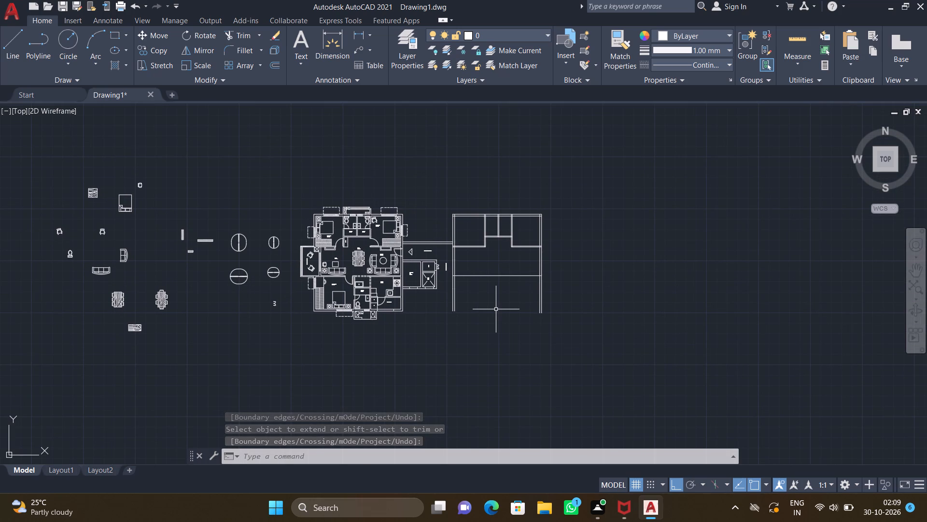
key("ctrl+s")
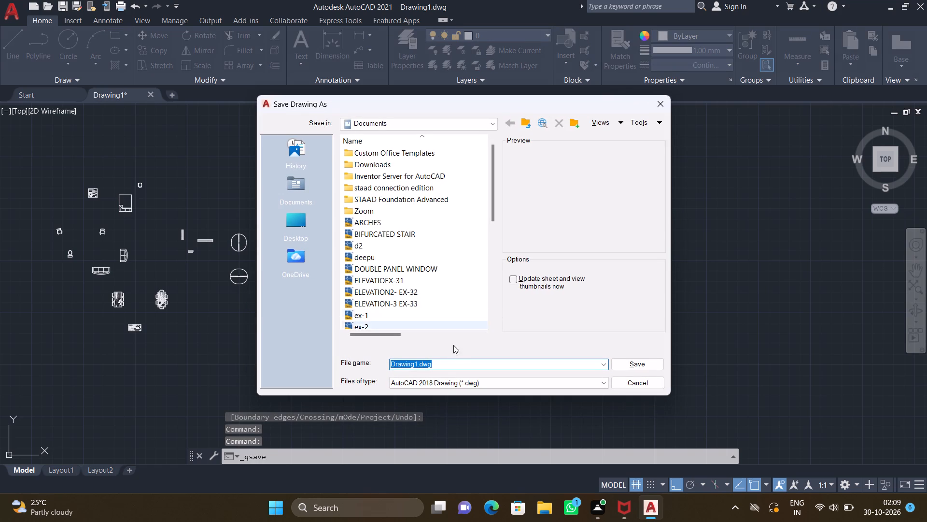
key("BackSpace")
key("BackSpace")
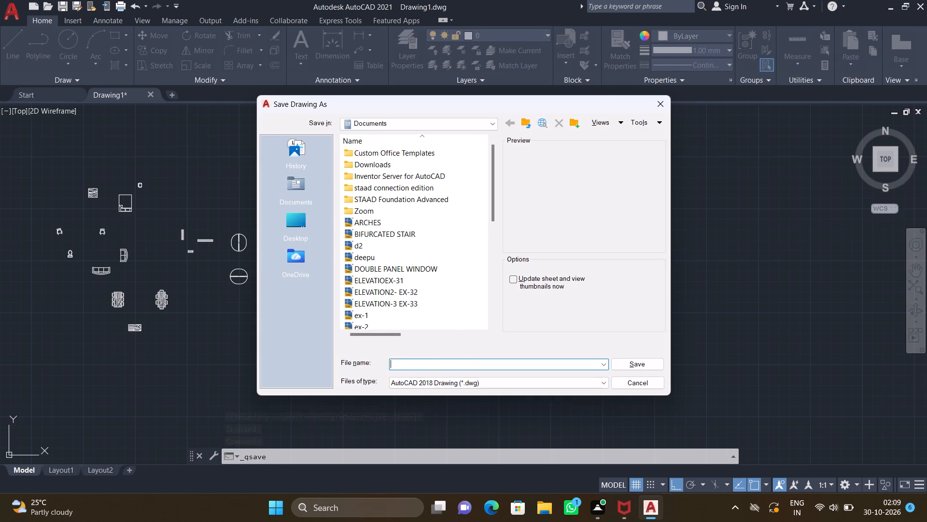
type("BU")
type("IL")
type("DING T")
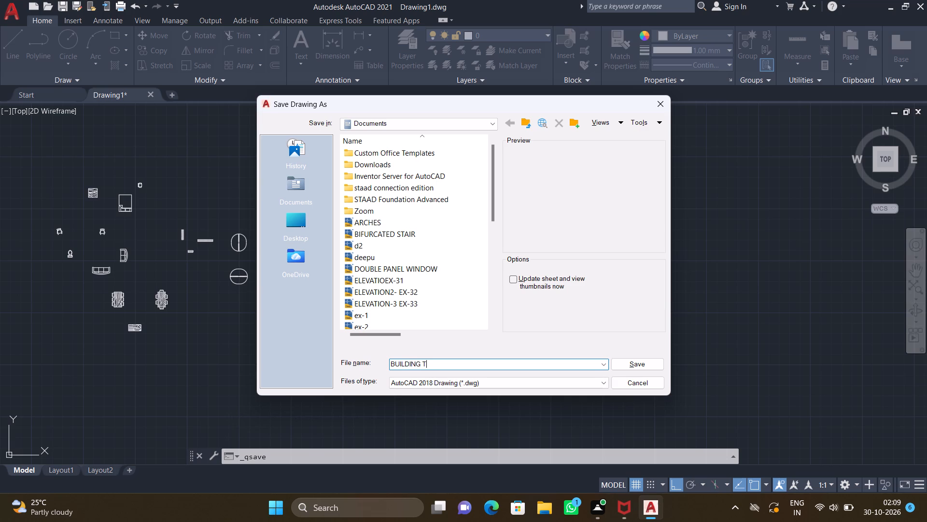
key("y")
type("PICAL")
key("space")
type("FLO")
type("OR")
key("space")
type("PLAN")
key("space")
type("BLOCK-A")
left_click(291, 230)
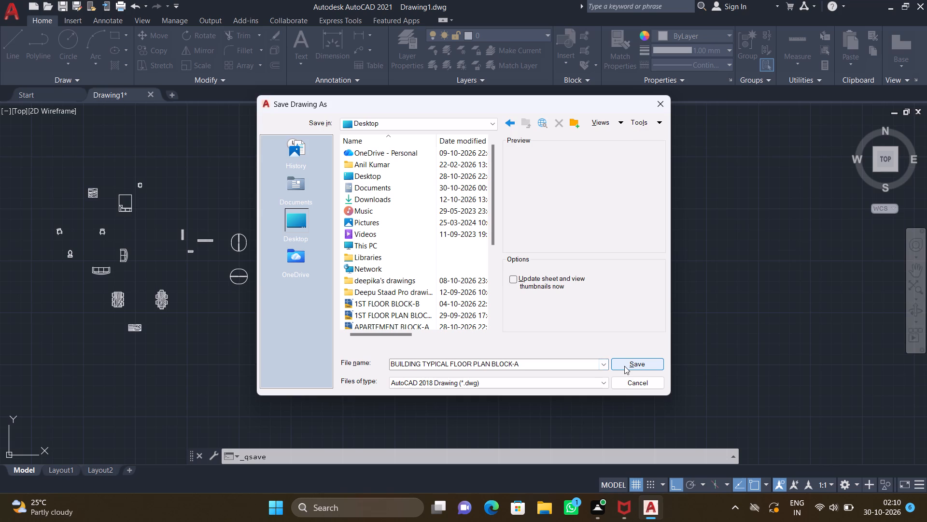
left_click(624, 366)
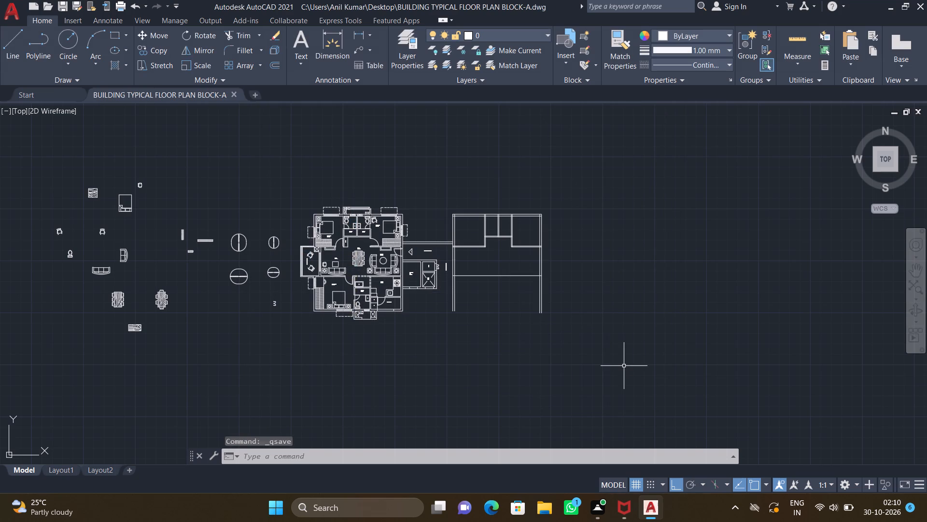
key("ctrl+s")
key("ctrl+s")
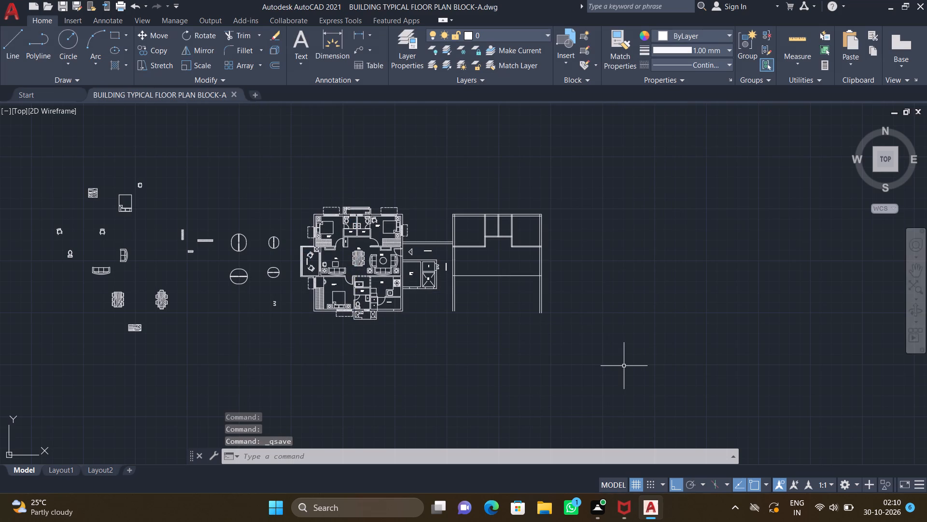